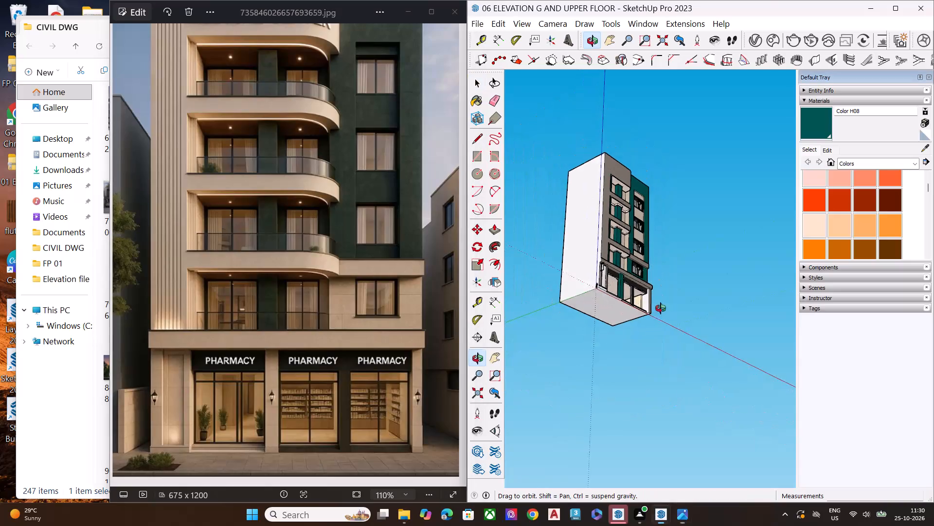
Scale the banner sign along the red axis outward from the corner column by a factor of about 2.2.
scroll(630, 233, up, 3)
scroll(629, 233, down, 2)
scroll(629, 234, up, 2)
middle_drag(629, 238, 629, 268)
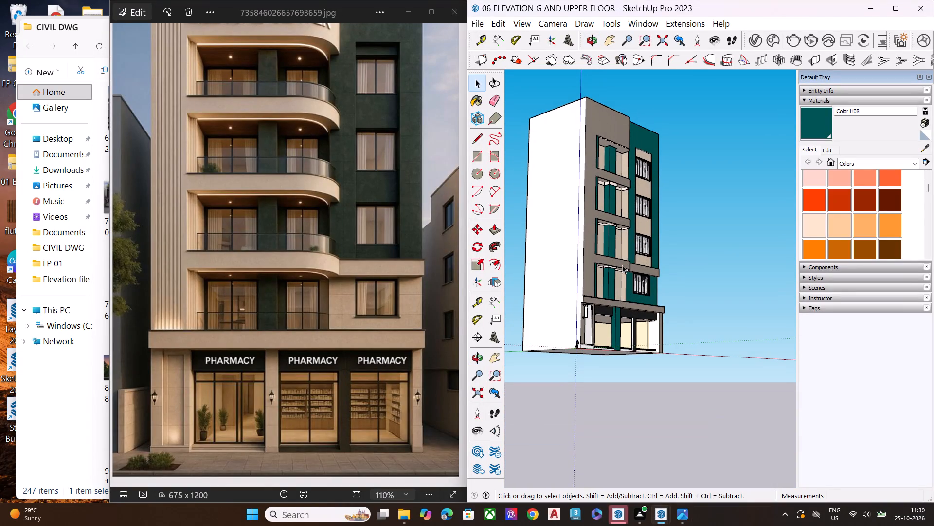
scroll(615, 299, down, 1)
scroll(615, 299, up, 13)
scroll(588, 325, down, 1)
scroll(588, 325, up, 1)
scroll(588, 325, down, 1)
scroll(587, 325, up, 8)
scroll(557, 323, down, 1)
scroll(557, 323, up, 4)
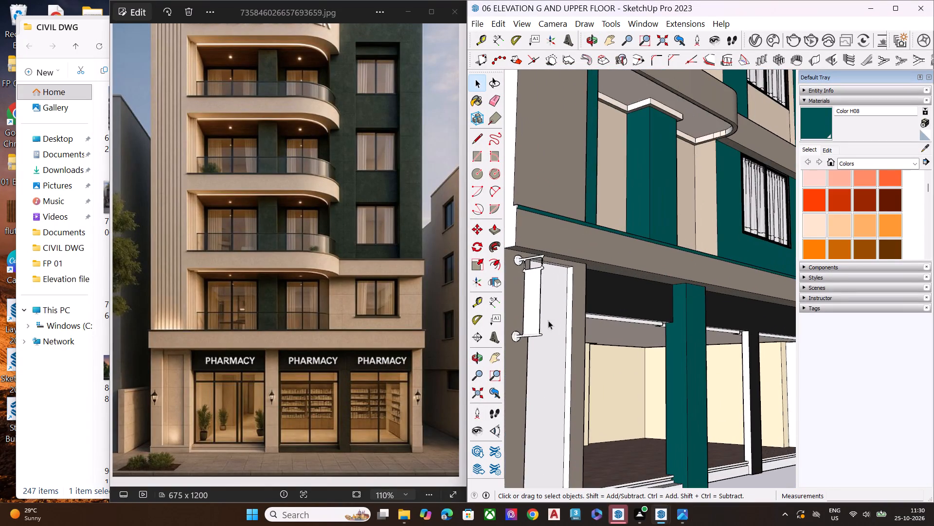
middle_drag(548, 320, 624, 415)
scroll(621, 402, up, 1)
scroll(622, 402, down, 4)
scroll(622, 402, up, 2)
click(633, 406)
key(s)
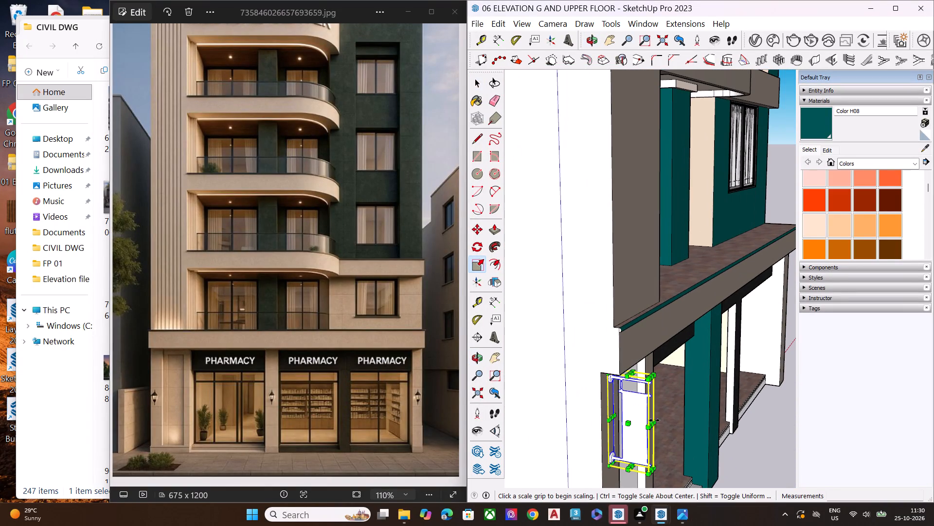
click(655, 426)
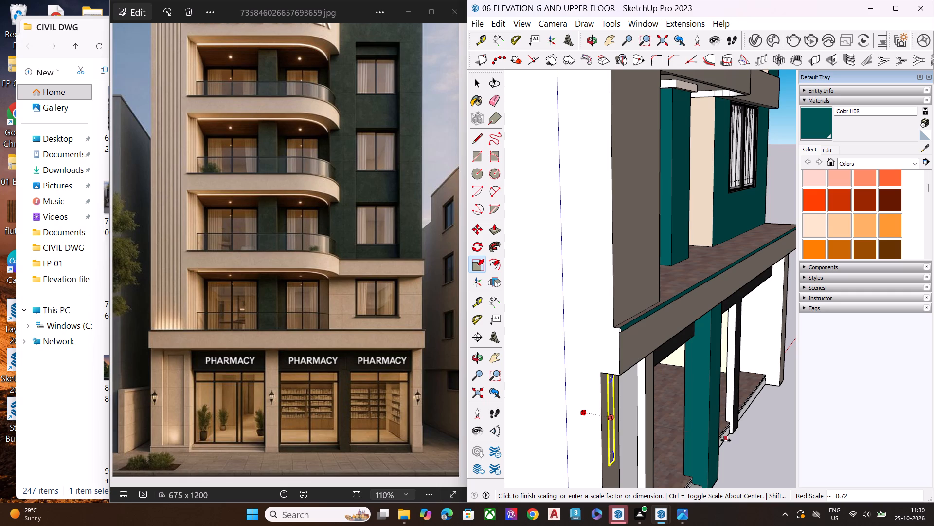
scroll(684, 437, down, 5)
middle_drag(693, 435, 734, 375)
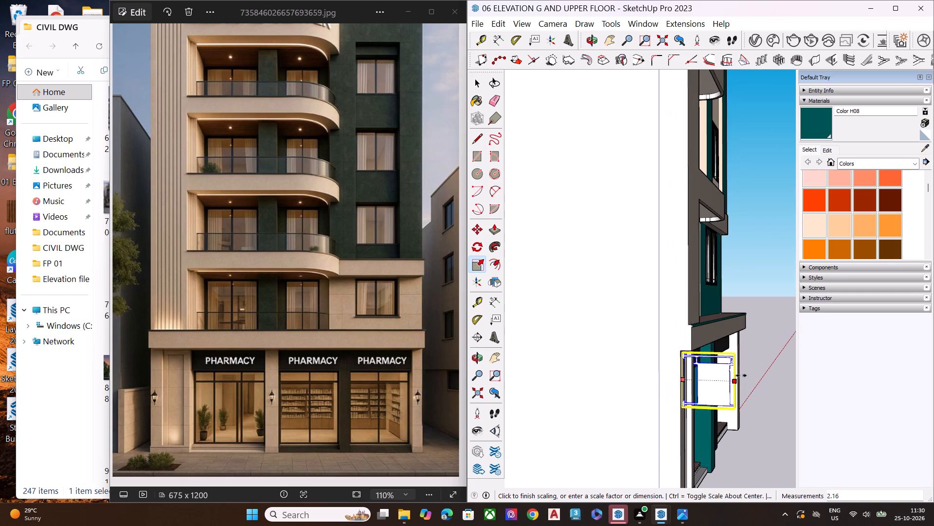
click(747, 381)
Stretch the banner sign downward along the blue axis from its lower edge to make it taller.
middle_drag(714, 415, 703, 312)
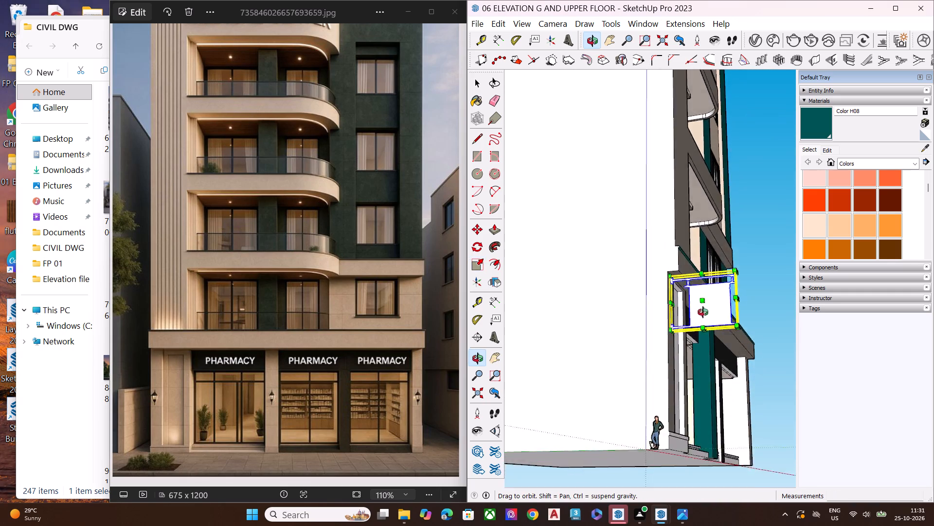
middle_drag(703, 312, 703, 310)
scroll(703, 310, up, 7)
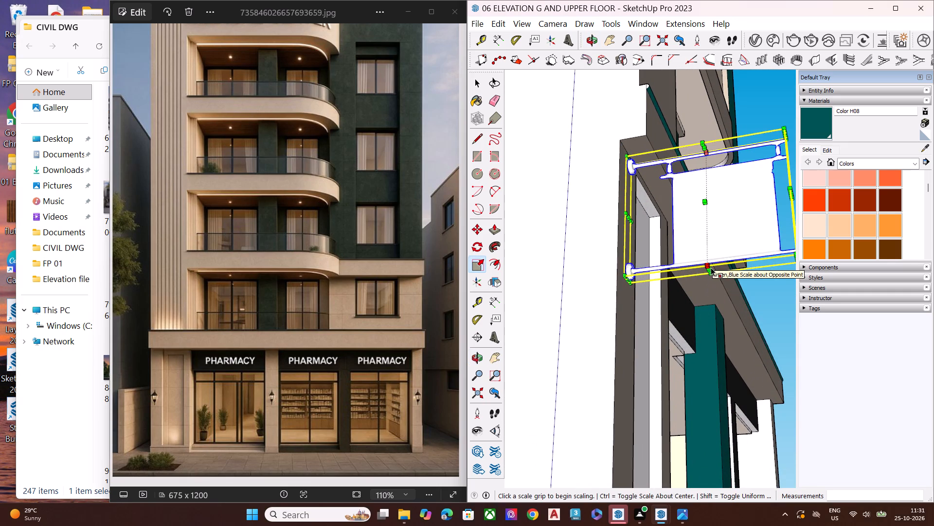
click(711, 272)
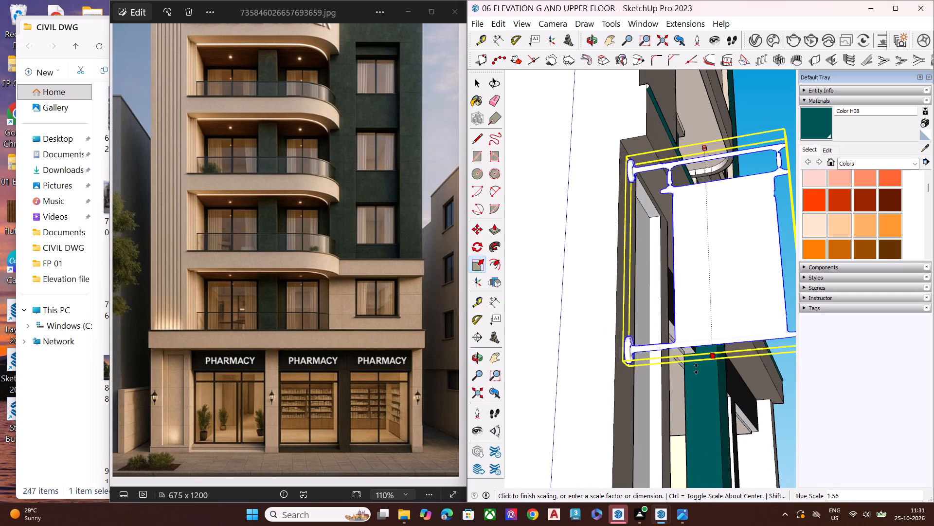
click(692, 403)
key(space)
scroll(646, 347, down, 12)
scroll(696, 336, down, 3)
scroll(696, 337, up, 3)
scroll(696, 341, down, 1)
scroll(696, 341, up, 2)
scroll(696, 341, down, 2)
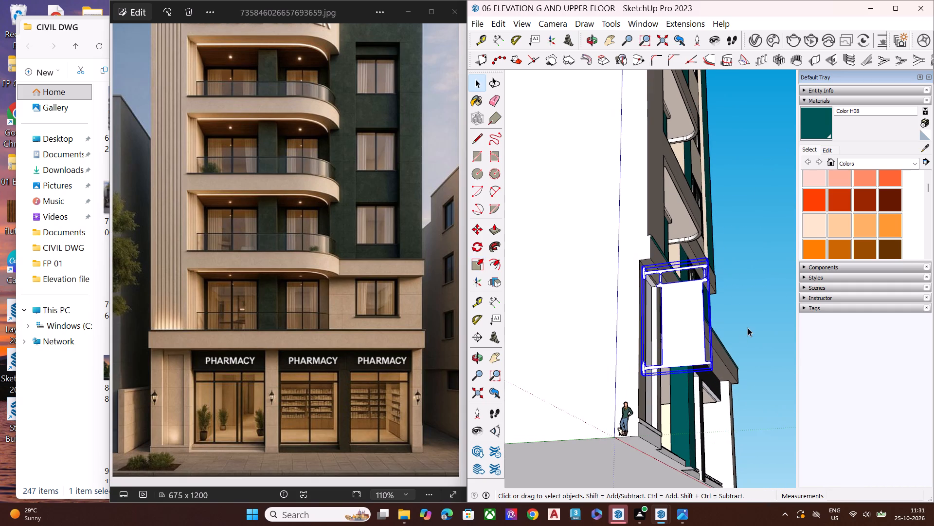
Examine the whole building from the front, the side, below and above with the enlarged banner sign in place.
click(748, 328)
middle_drag(735, 322, 528, 470)
scroll(550, 426, up, 1)
scroll(622, 357, down, 3)
scroll(637, 361, up, 1)
scroll(638, 361, down, 4)
middle_drag(670, 393, 481, 406)
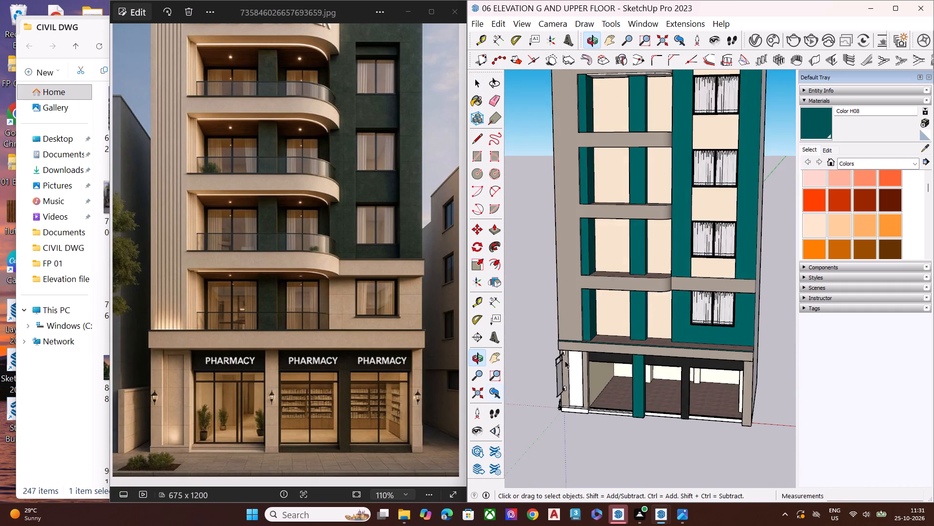
scroll(638, 349, down, 4)
middle_drag(648, 372, 565, 383)
middle_drag(644, 401, 722, 402)
scroll(724, 417, up, 6)
middle_drag(713, 417, 590, 246)
scroll(587, 248, up, 1)
scroll(691, 346, down, 5)
middle_drag(702, 385, 634, 278)
scroll(634, 278, up, 1)
middle_drag(634, 278, 703, 371)
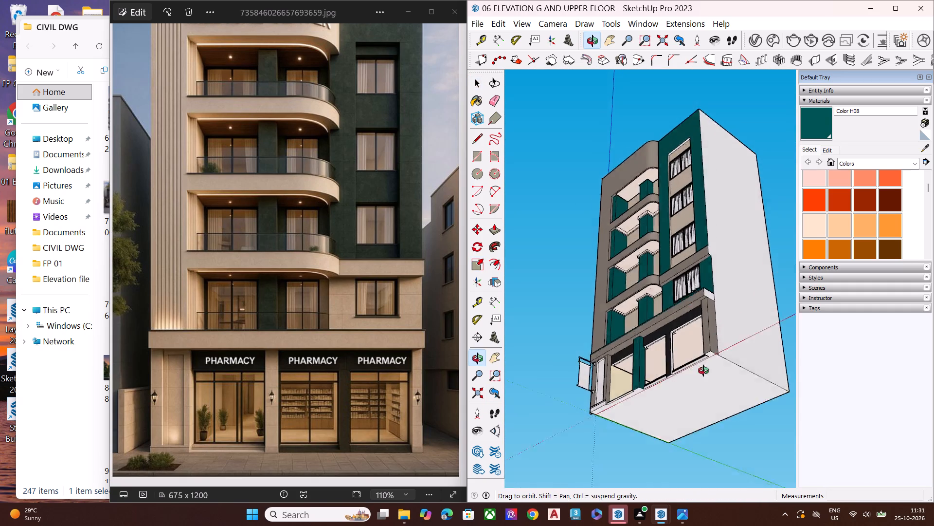
middle_drag(703, 371, 735, 416)
scroll(745, 79, down, 8)
scroll(646, 269, up, 1)
middle_drag(646, 269, 732, 415)
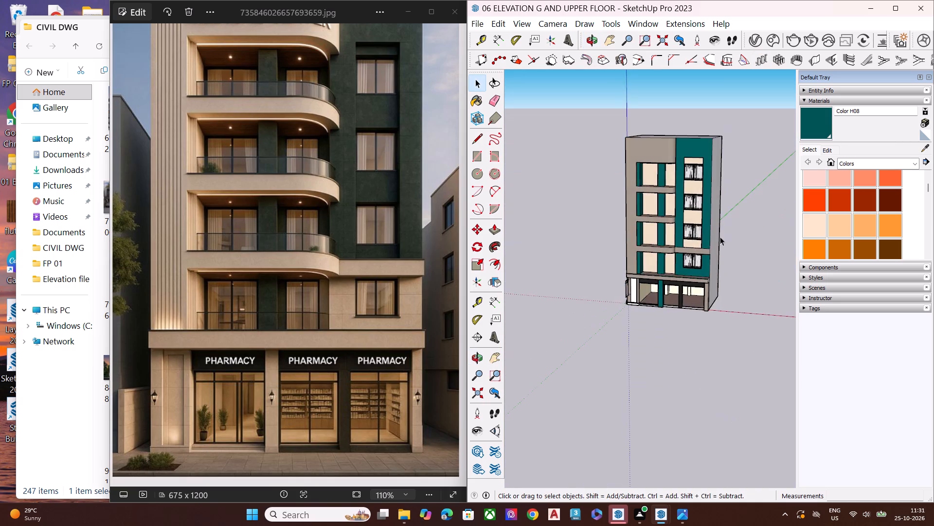
scroll(724, 224, down, 8)
middle_drag(622, 215, 665, 364)
scroll(698, 252, up, 2)
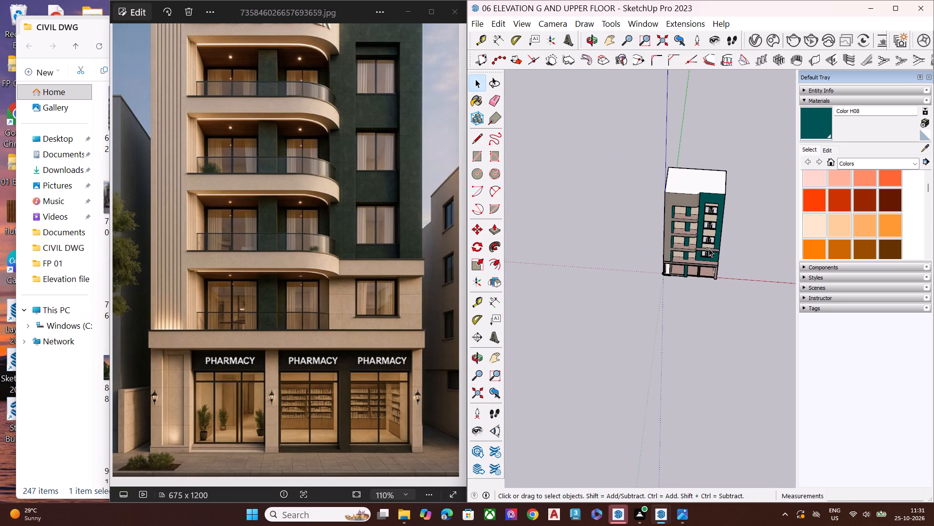
middle_drag(687, 267, 721, 207)
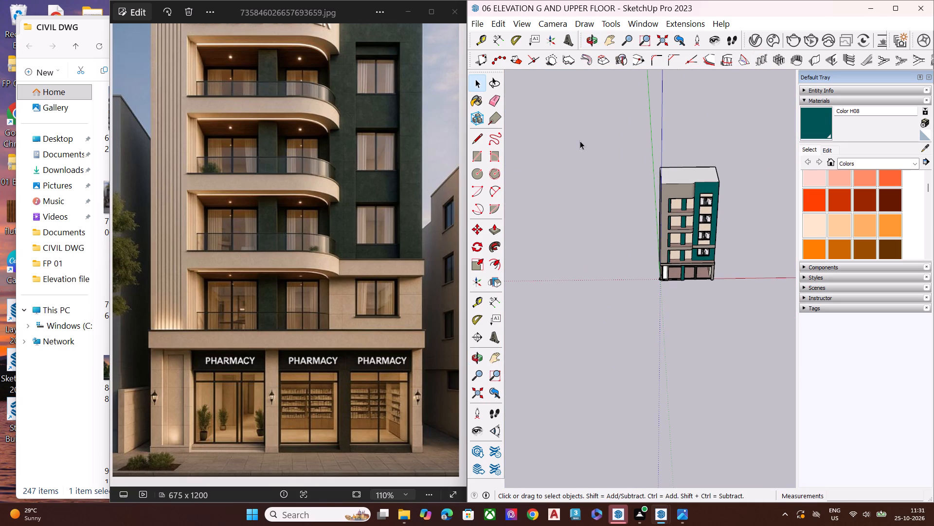
Draw a ground rectangle around the building, about 925' by 1332'.
key(r)
click(548, 118)
scroll(710, 274, down, 2)
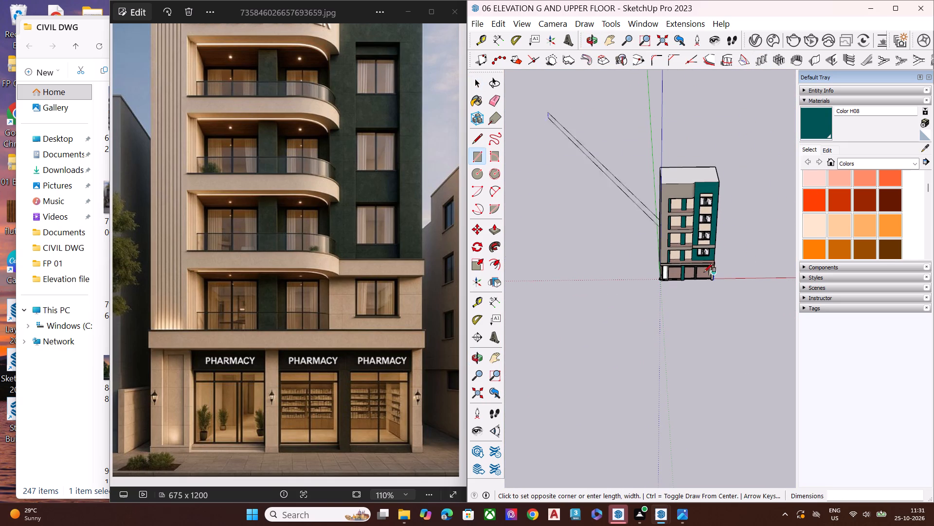
scroll(704, 272, down, 14)
middle_drag(671, 285, 606, 280)
scroll(606, 280, down, 1)
scroll(715, 302, up, 2)
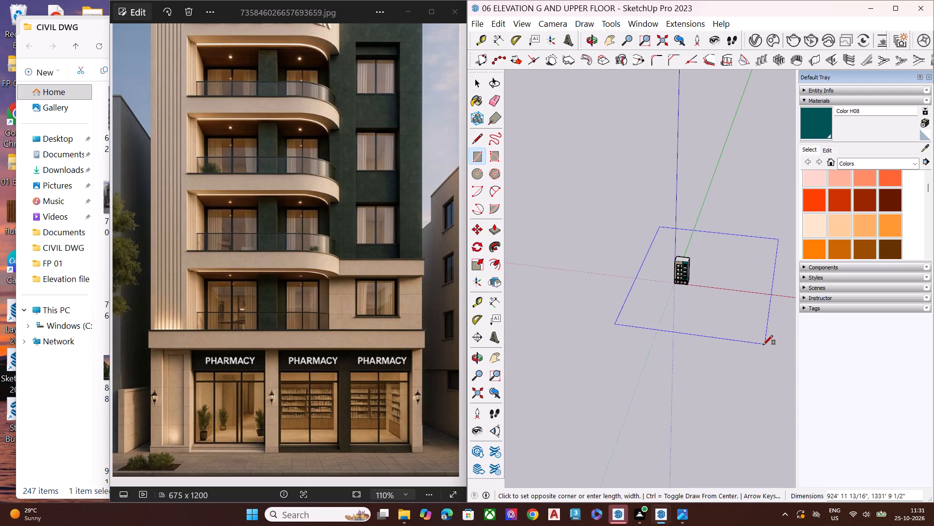
click(752, 346)
key(space)
Examine the building on the ground rectangle from several angles, turning the camera with Look Around.
middle_drag(679, 326, 703, 262)
scroll(703, 262, up, 3)
scroll(656, 273, down, 2)
scroll(649, 275, up, 5)
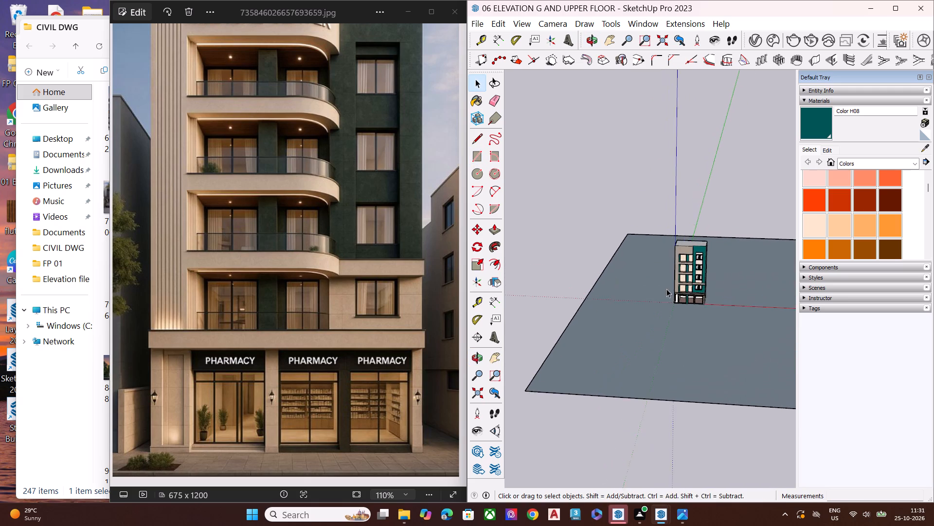
middle_drag(670, 285, 786, 207)
scroll(786, 207, up, 1)
scroll(665, 331, up, 1)
middle_drag(667, 340, 710, 383)
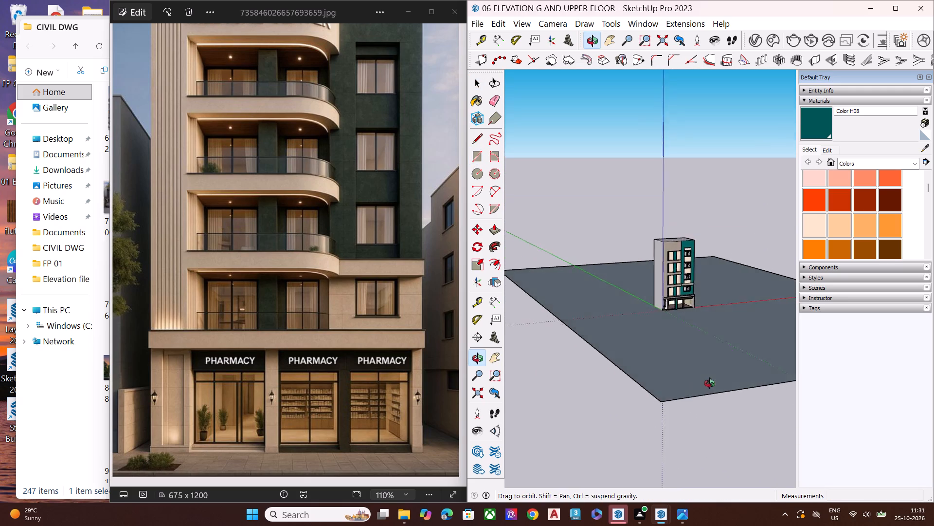
middle_drag(710, 383, 716, 384)
scroll(595, 342, up, 5)
scroll(601, 341, down, 1)
scroll(611, 341, up, 3)
scroll(700, 399, up, 1)
scroll(619, 300, down, 5)
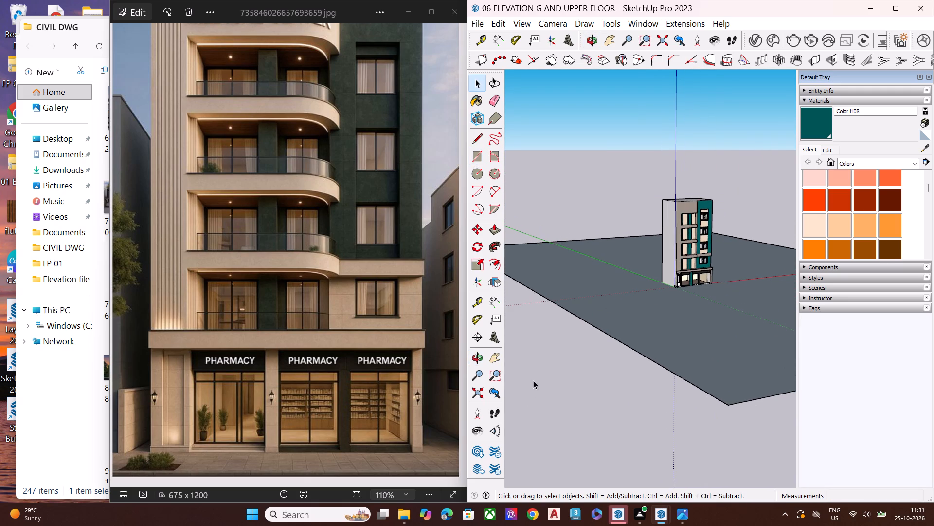
click(475, 435)
scroll(713, 244, up, 2)
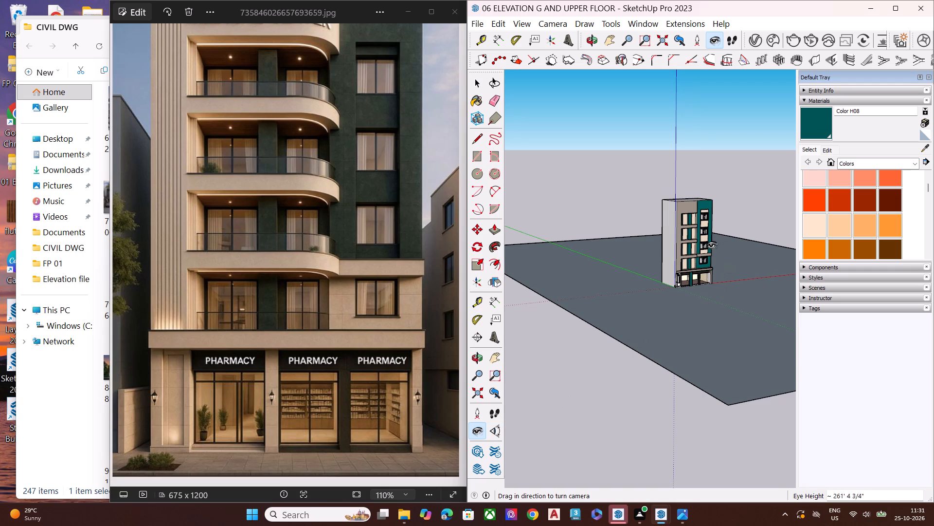
scroll(712, 245, up, 3)
click(701, 247)
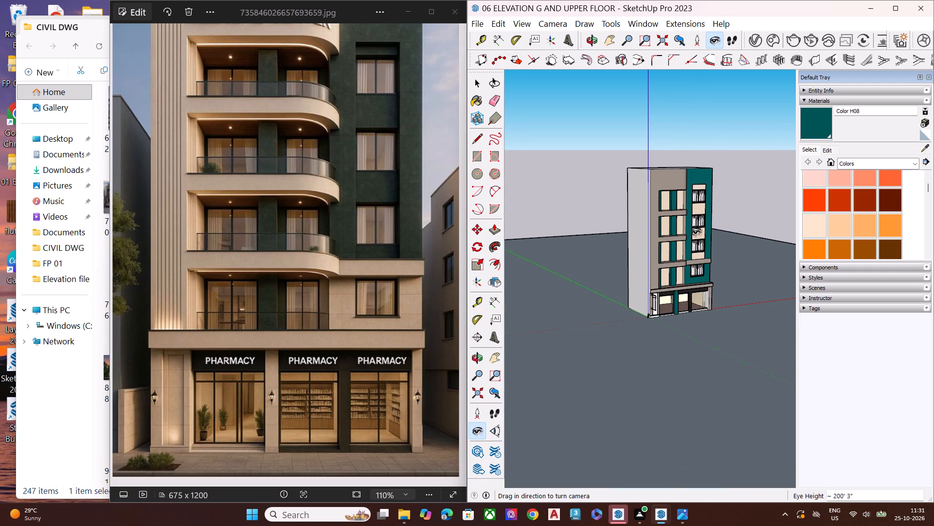
scroll(698, 222, up, 1)
scroll(698, 222, down, 1)
scroll(698, 222, up, 5)
click(698, 221)
drag(698, 221, 693, 221)
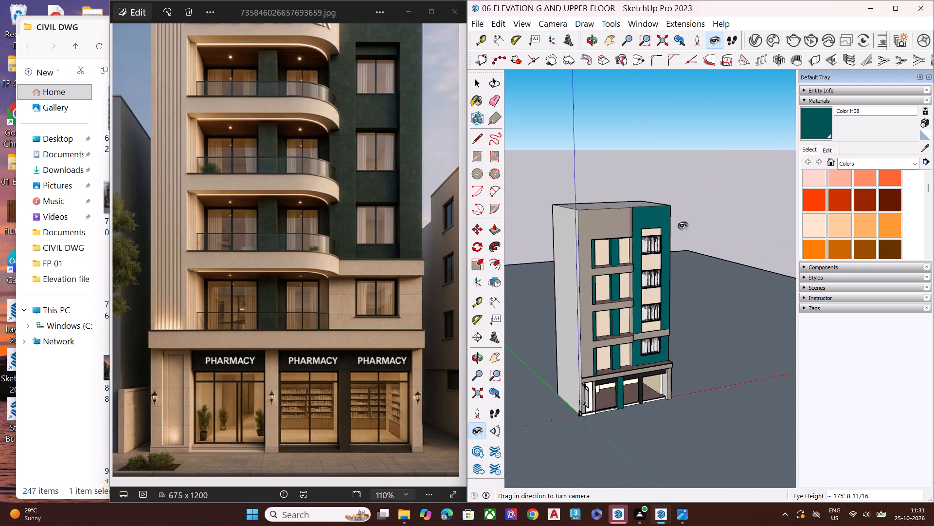
click(704, 221)
drag(727, 210, 714, 220)
click(642, 255)
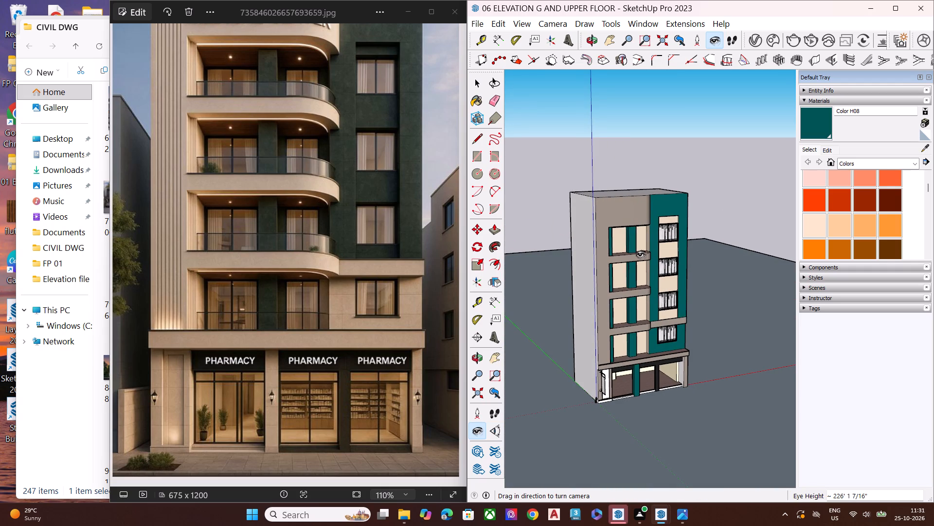
key(space)
scroll(639, 259, up, 2)
scroll(639, 259, down, 1)
scroll(639, 259, up, 9)
scroll(633, 232, down, 7)
scroll(633, 232, up, 1)
scroll(633, 232, down, 2)
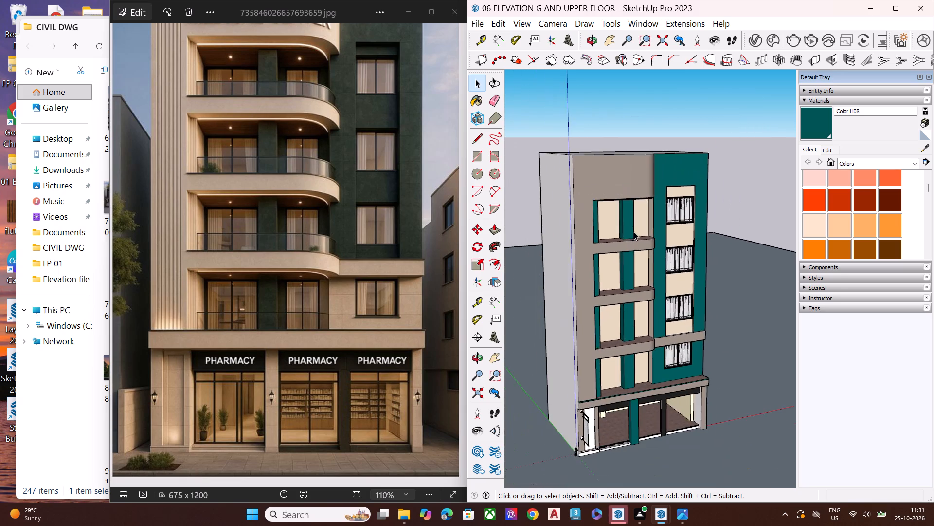
scroll(634, 232, up, 2)
scroll(634, 232, down, 1)
scroll(634, 232, up, 1)
scroll(634, 232, down, 6)
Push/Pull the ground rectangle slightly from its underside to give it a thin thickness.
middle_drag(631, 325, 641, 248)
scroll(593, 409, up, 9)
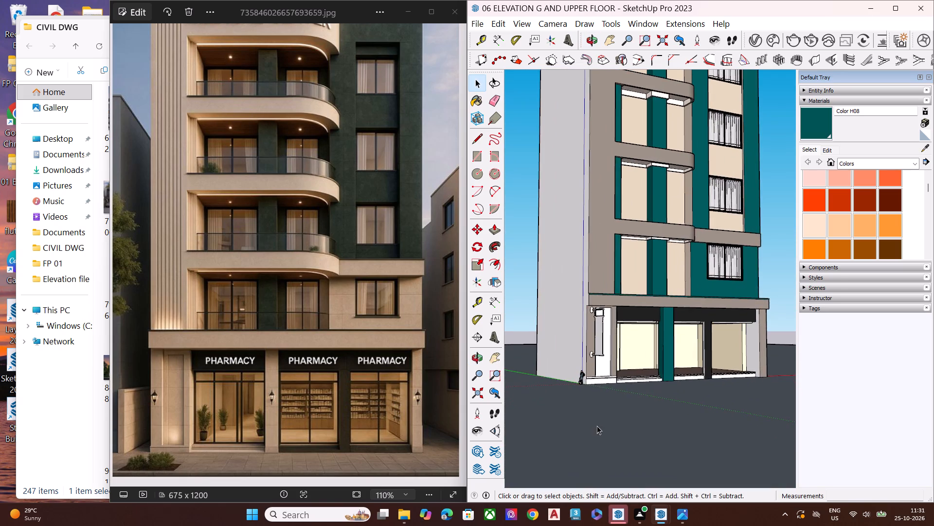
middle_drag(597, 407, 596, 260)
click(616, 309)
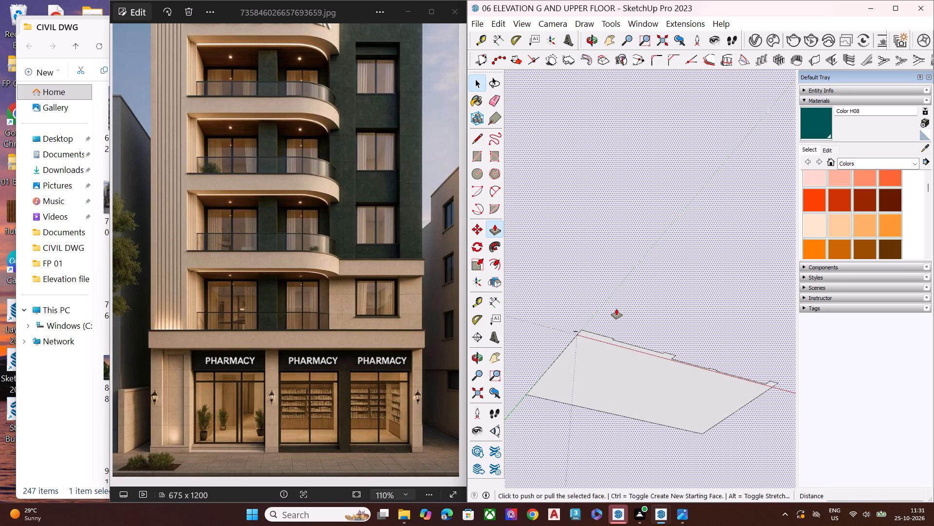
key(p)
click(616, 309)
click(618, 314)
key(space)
Examine the ground slab around the building from above and at ground level in front of the entrance.
scroll(618, 329, down, 15)
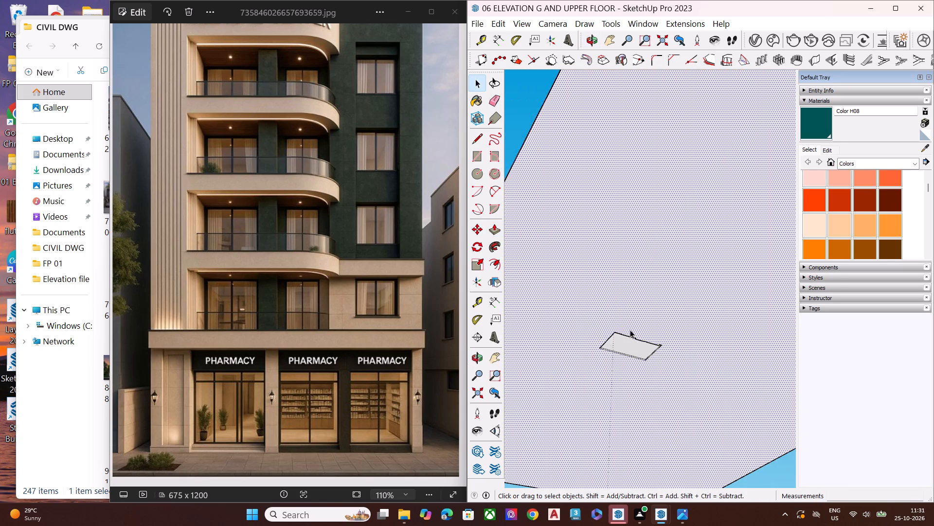
scroll(630, 330, down, 5)
scroll(630, 327, up, 1)
scroll(630, 327, down, 8)
middle_drag(662, 315, 661, 451)
middle_drag(685, 292, 683, 434)
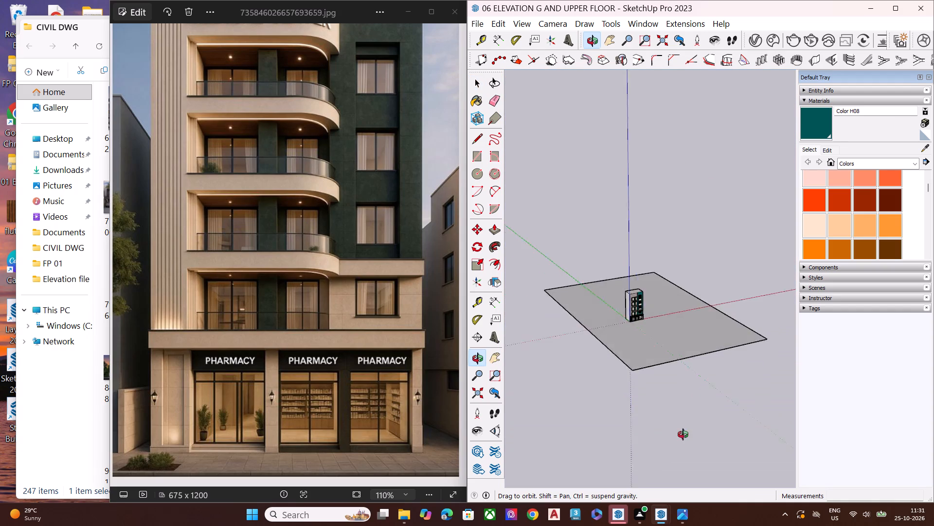
middle_drag(683, 434, 683, 437)
scroll(679, 360, up, 7)
scroll(555, 305, up, 8)
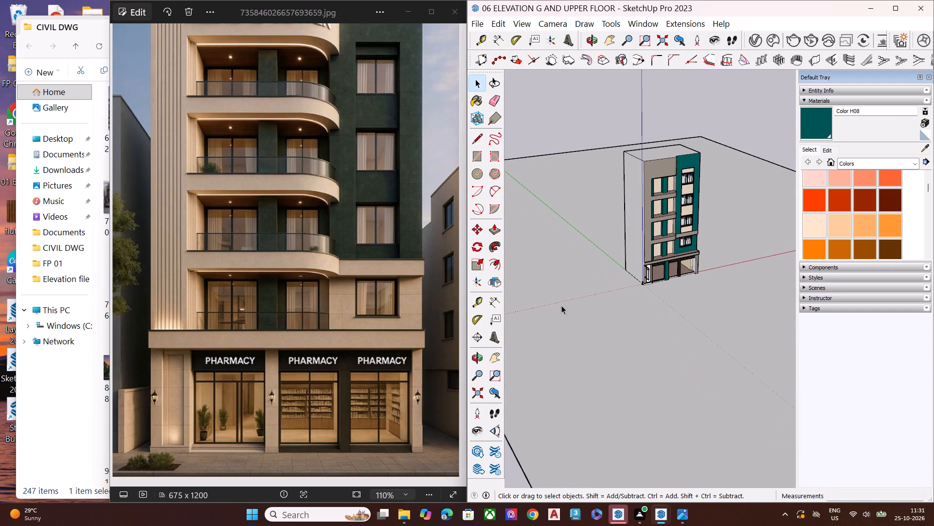
middle_drag(561, 305, 564, 396)
scroll(564, 396, up, 6)
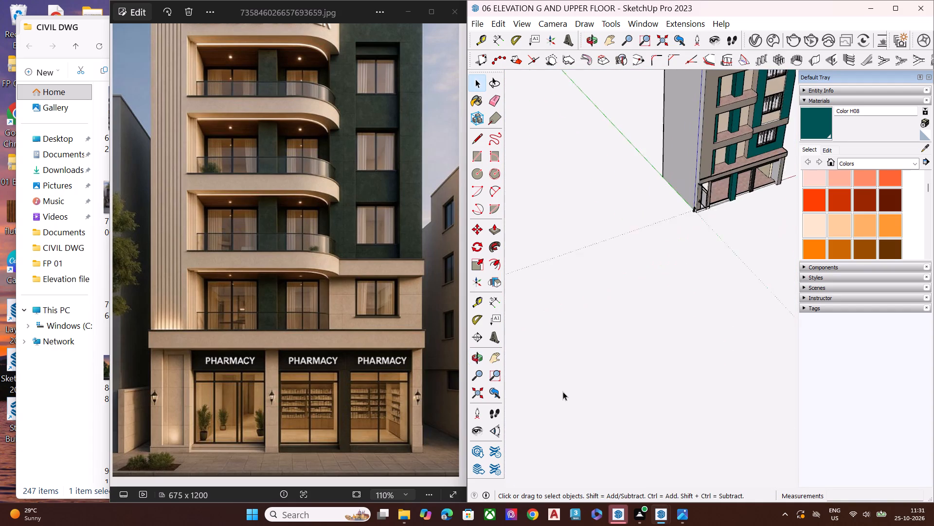
scroll(563, 392, up, 2)
scroll(563, 392, down, 1)
scroll(563, 392, up, 1)
scroll(691, 348, up, 7)
scroll(569, 349, down, 9)
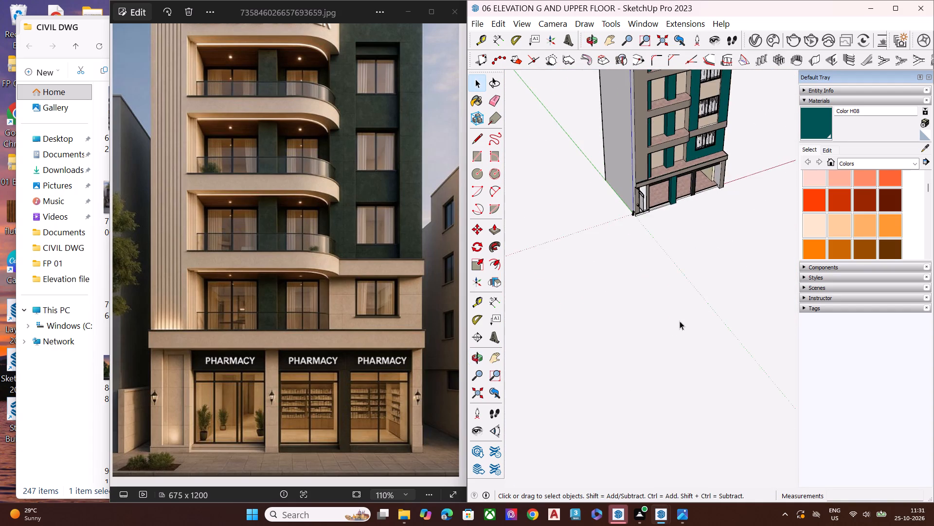
middle_drag(681, 318, 681, 301)
scroll(681, 301, up, 4)
scroll(681, 298, down, 1)
scroll(681, 298, up, 6)
middle_drag(641, 339, 617, 202)
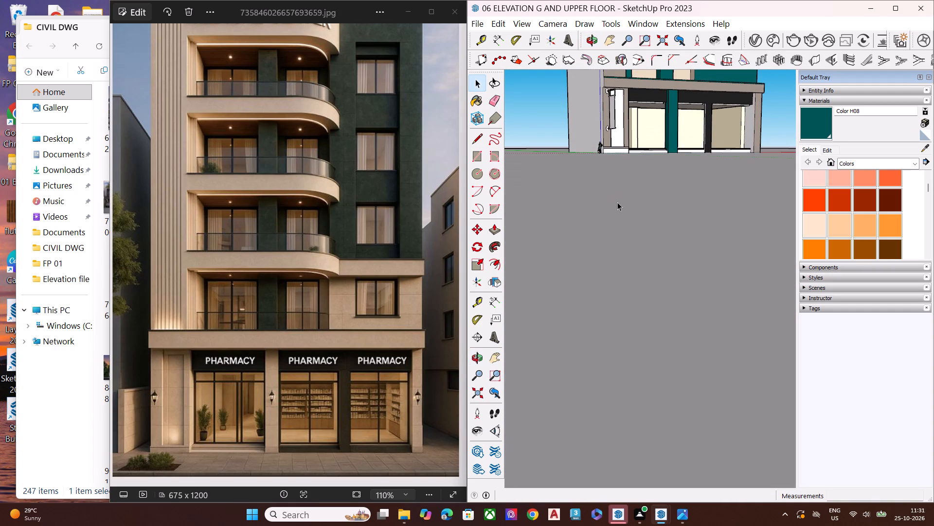
Delete the ground slab's top face with its edges, and the remaining face beneath it.
scroll(631, 220, down, 7)
scroll(629, 260, down, 11)
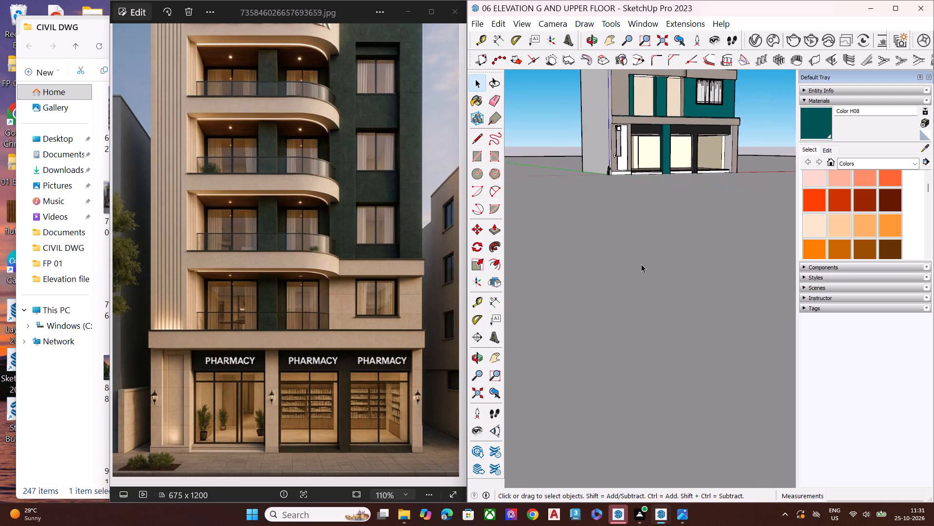
scroll(641, 264, down, 12)
scroll(633, 243, down, 14)
double_click(648, 290)
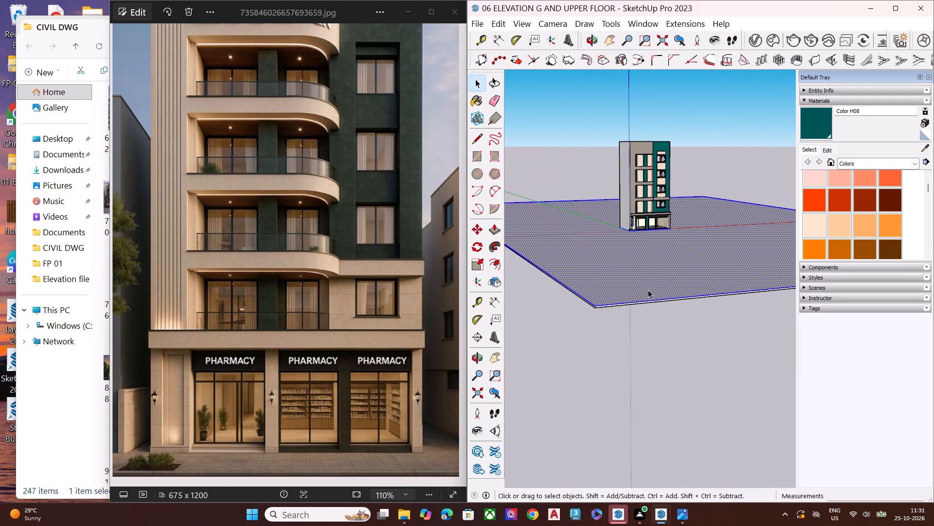
key(Delete)
click(647, 292)
key(Delete)
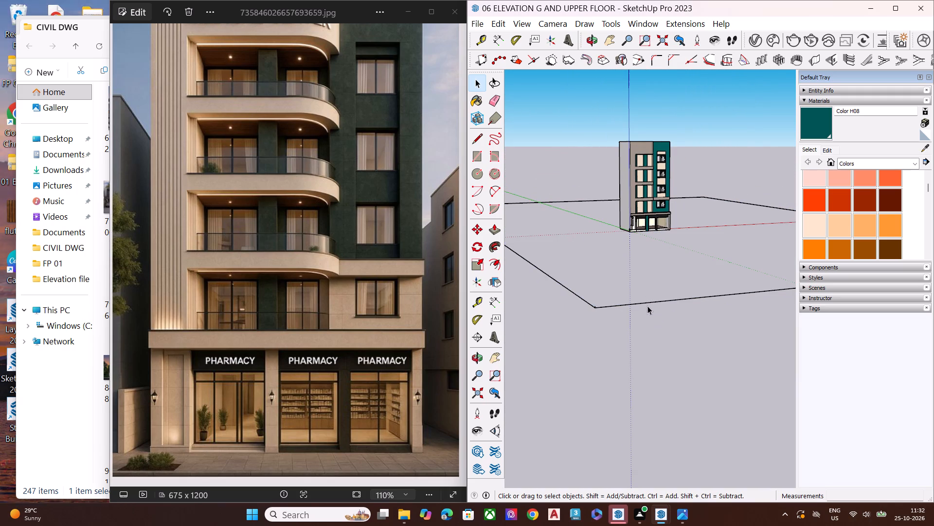
Delete the ground outline's front edge, then undo back through the ground plane edits until the rectangle is gone.
click(648, 301)
key(Delete)
key(ctrl+z)
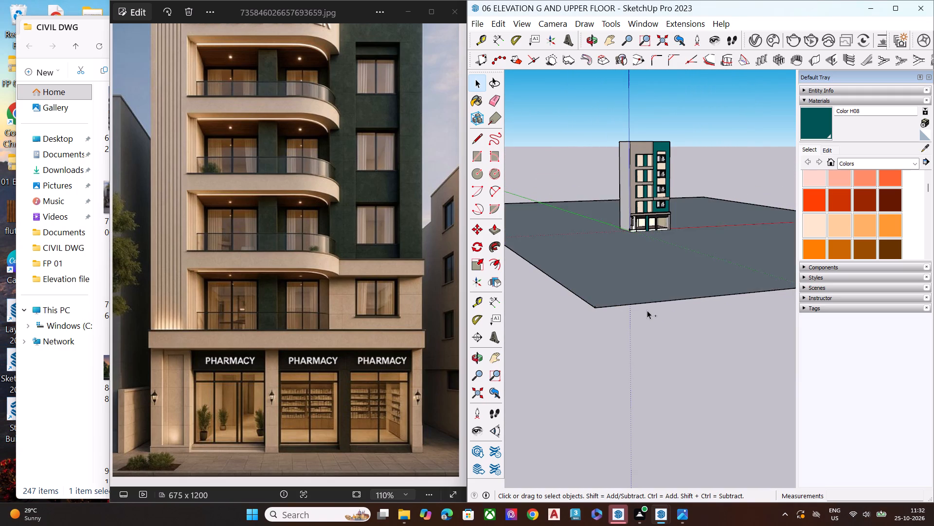
key(ctrl+z)
key(ctrl+z)
key(ctrl+z)
key(space)
Examine the whole building without the ground plane, from a distance and from the front corner.
scroll(645, 290, down, 5)
scroll(645, 275, up, 1)
scroll(645, 274, down, 2)
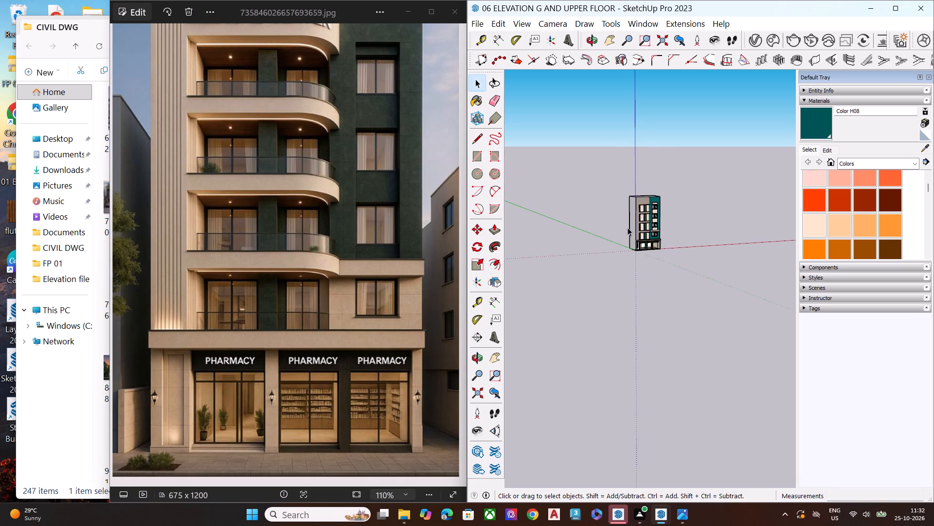
scroll(631, 244, up, 1)
middle_drag(627, 246, 532, 248)
scroll(663, 229, up, 4)
scroll(660, 230, down, 1)
scroll(658, 230, up, 6)
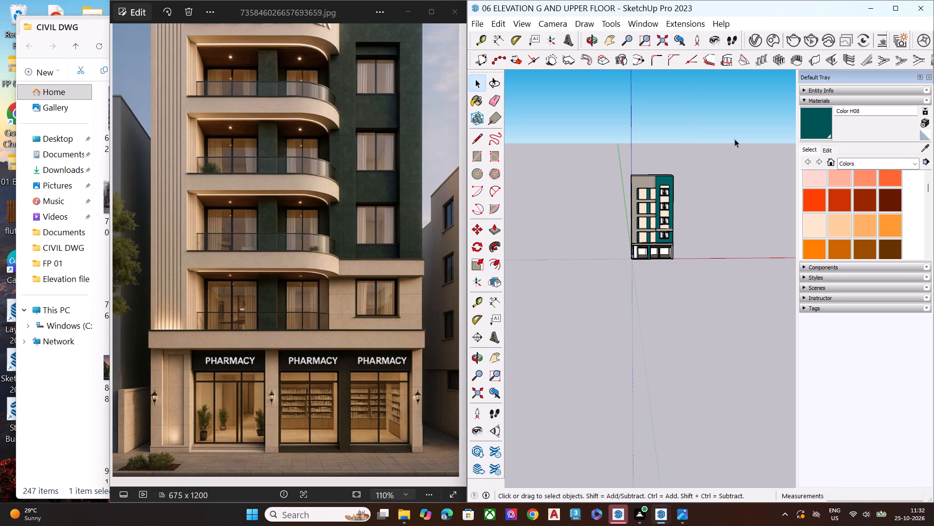
scroll(933, 42, down, 1)
scroll(663, 219, up, 8)
scroll(682, 164, up, 1)
middle_drag(681, 163, 498, 149)
scroll(627, 161, up, 5)
scroll(629, 159, down, 1)
scroll(629, 158, up, 3)
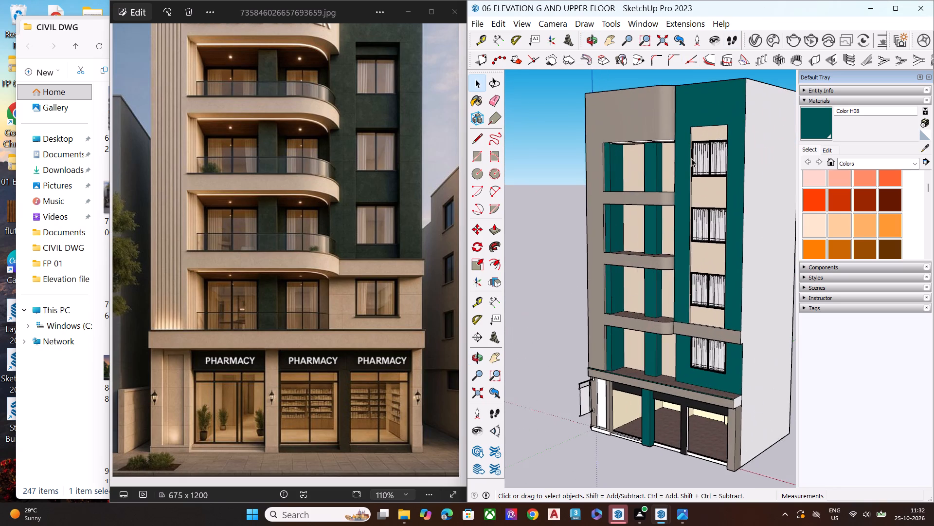
Paint the straight and curved white recess edges beneath the topmost balcony band with Color M07.
scroll(692, 152, up, 2)
middle_drag(692, 149, 690, 107)
scroll(686, 107, down, 3)
scroll(680, 112, up, 9)
middle_drag(664, 145, 692, 98)
scroll(690, 100, up, 1)
scroll(684, 114, down, 1)
scroll(680, 125, up, 5)
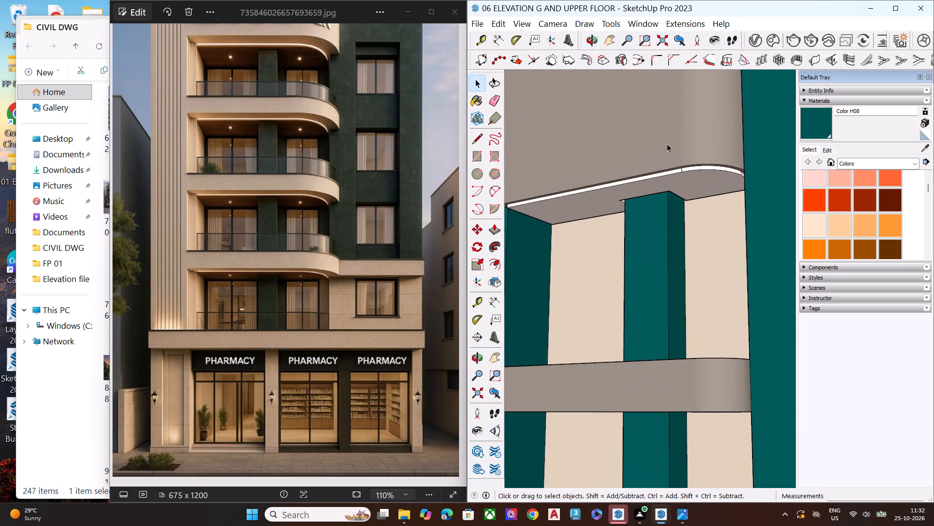
scroll(673, 164, up, 2)
scroll(684, 165, down, 1)
scroll(688, 167, up, 8)
middle_drag(688, 168, 702, 93)
scroll(690, 175, down, 7)
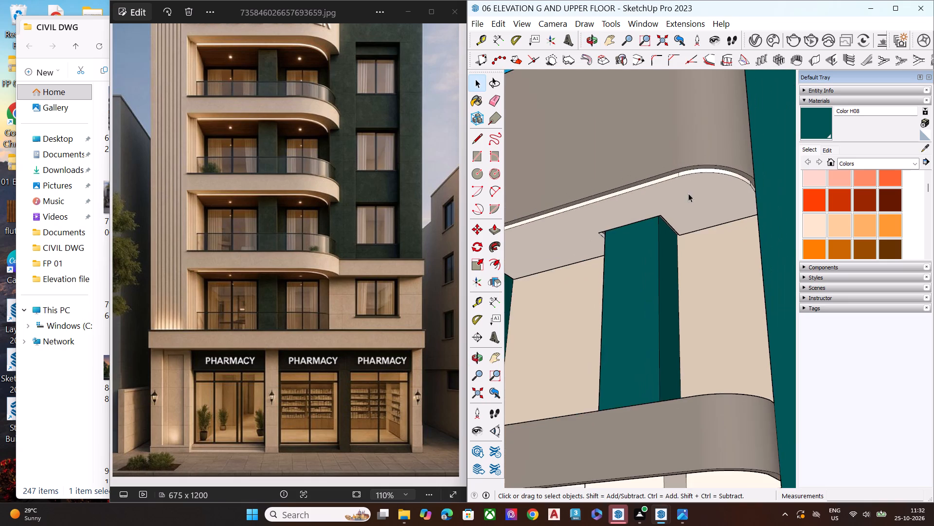
scroll(852, 225, down, 15)
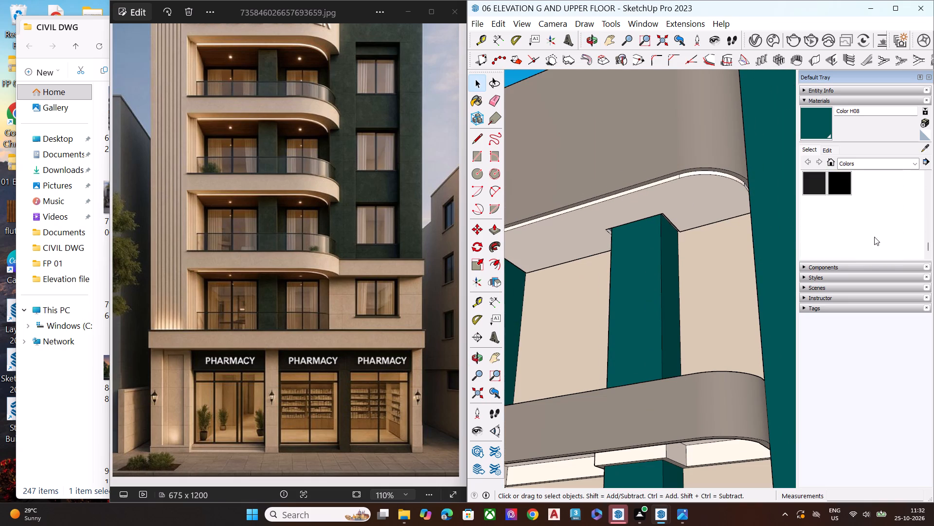
scroll(867, 217, up, 1)
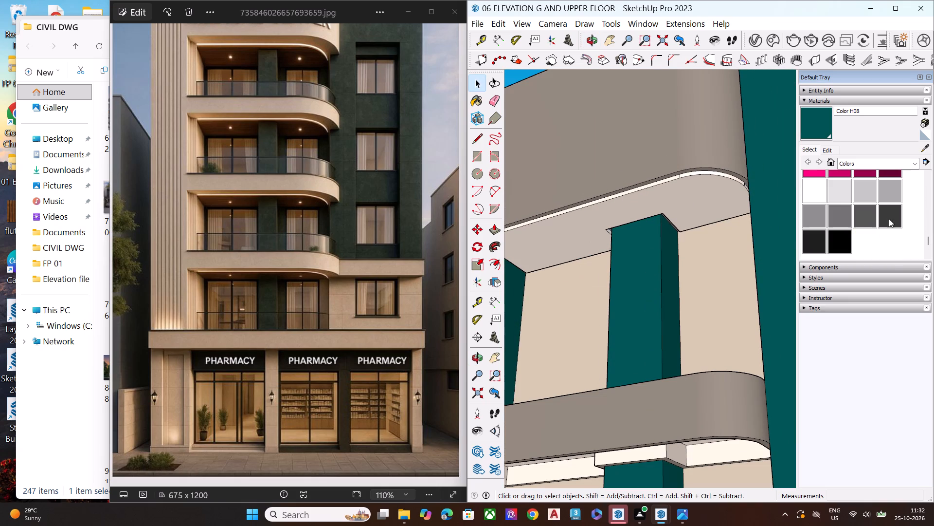
click(894, 217)
scroll(640, 168, up, 1)
scroll(641, 168, down, 2)
scroll(645, 169, up, 5)
click(678, 183)
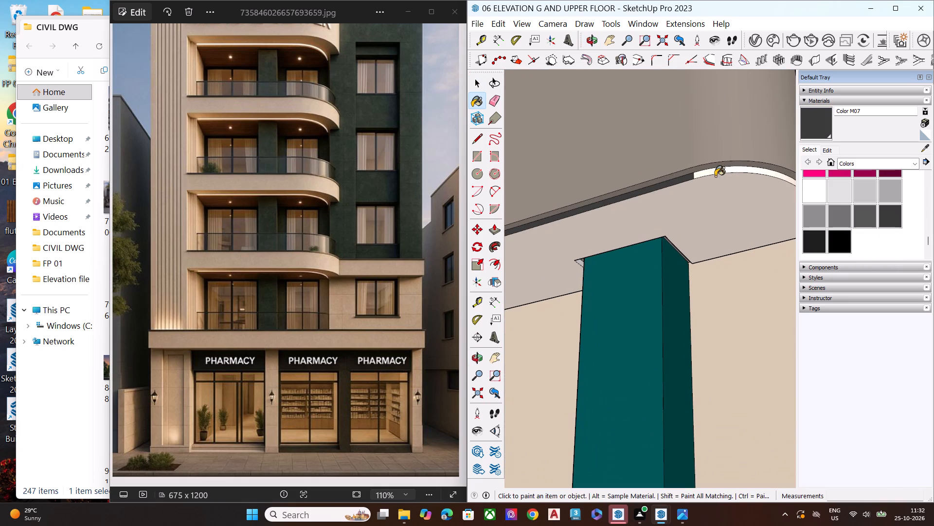
click(720, 172)
Paint the short white piece left where the topmost curved edge meets the green wall with Color M07.
middle_drag(731, 202, 588, 203)
scroll(578, 203, up, 1)
scroll(601, 183, down, 2)
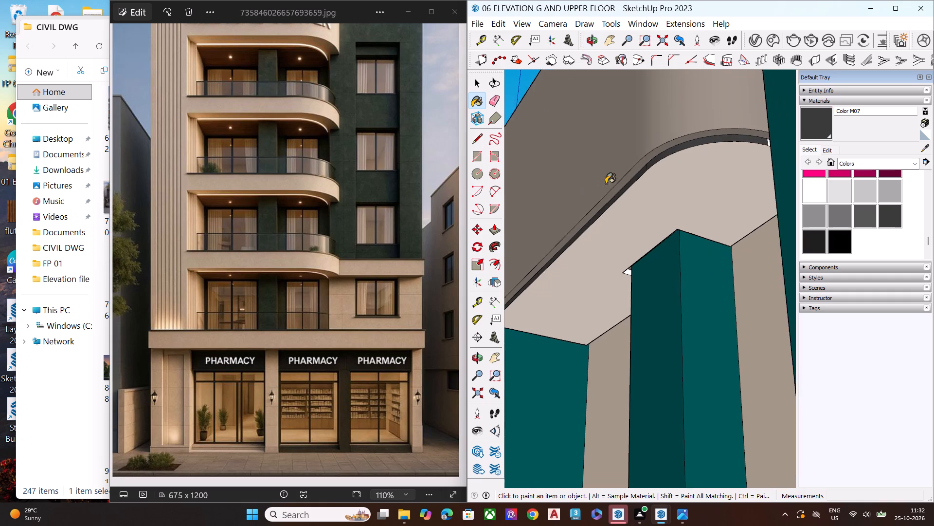
scroll(606, 184, down, 2)
scroll(718, 159, up, 3)
scroll(746, 157, down, 2)
scroll(746, 157, up, 1)
scroll(747, 157, down, 1)
scroll(748, 157, up, 1)
scroll(751, 157, down, 2)
scroll(751, 157, up, 1)
scroll(751, 157, down, 1)
scroll(751, 157, up, 15)
scroll(728, 152, down, 1)
scroll(728, 152, up, 4)
click(724, 159)
Paint the recess edges on the front and right of the column in the second balcony ceiling from the top with Color M07.
scroll(635, 172, down, 9)
scroll(651, 151, up, 1)
scroll(652, 151, down, 17)
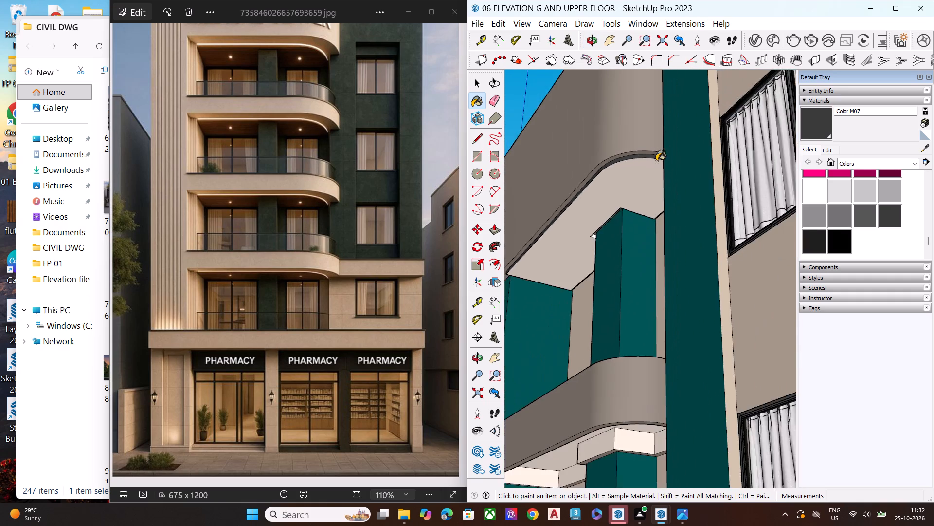
scroll(656, 161, down, 8)
scroll(609, 346, up, 8)
middle_drag(636, 279, 740, 215)
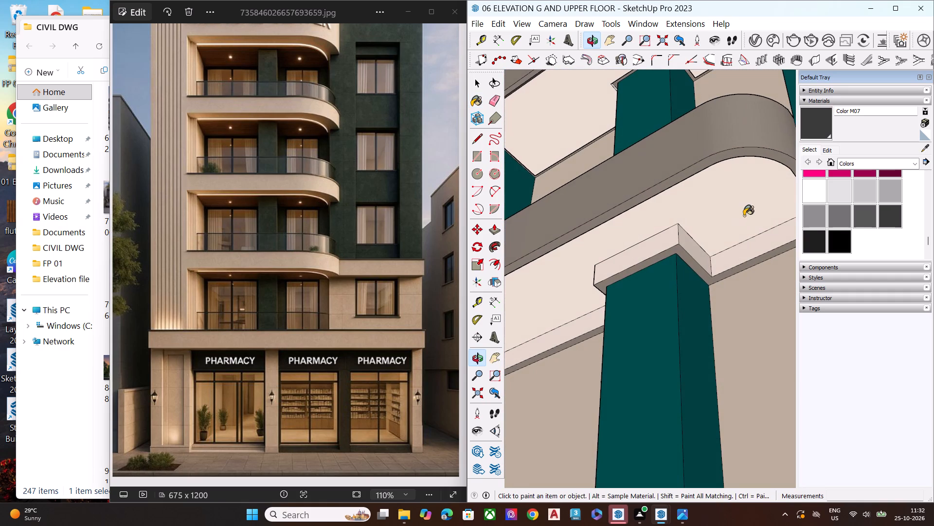
click(688, 251)
click(743, 259)
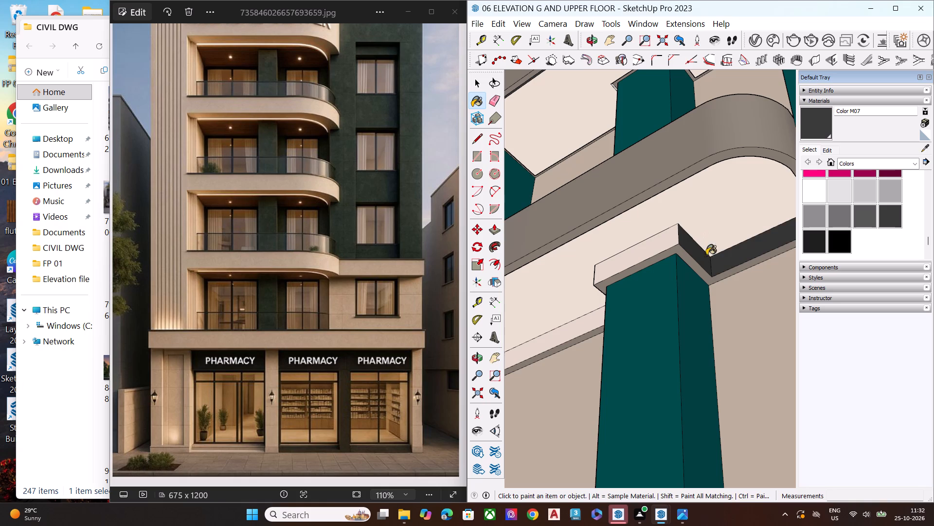
click(659, 244)
Paint the column's left recess edge and the rear edge beside it in the second balcony ceiling with Color M07.
middle_drag(592, 266, 850, 259)
middle_drag(583, 267, 716, 261)
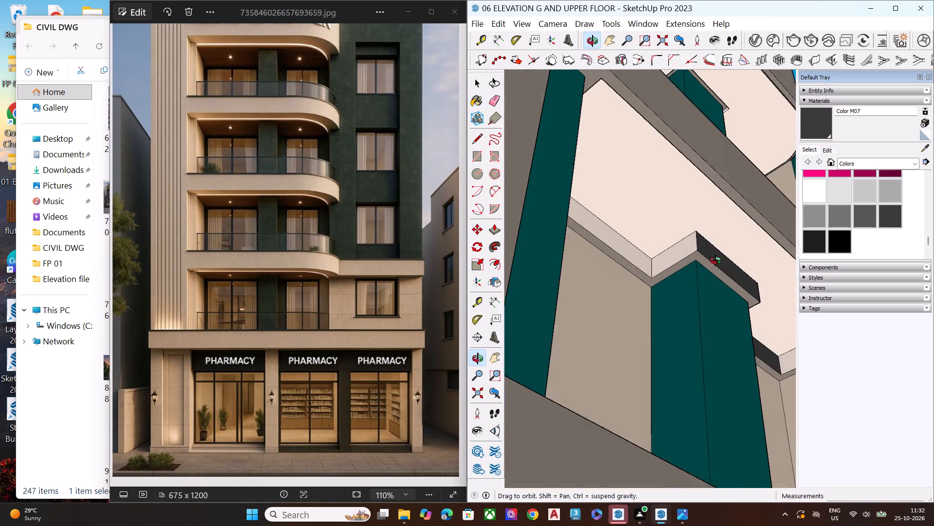
middle_drag(716, 261, 722, 258)
scroll(601, 262, up, 4)
click(704, 251)
click(632, 256)
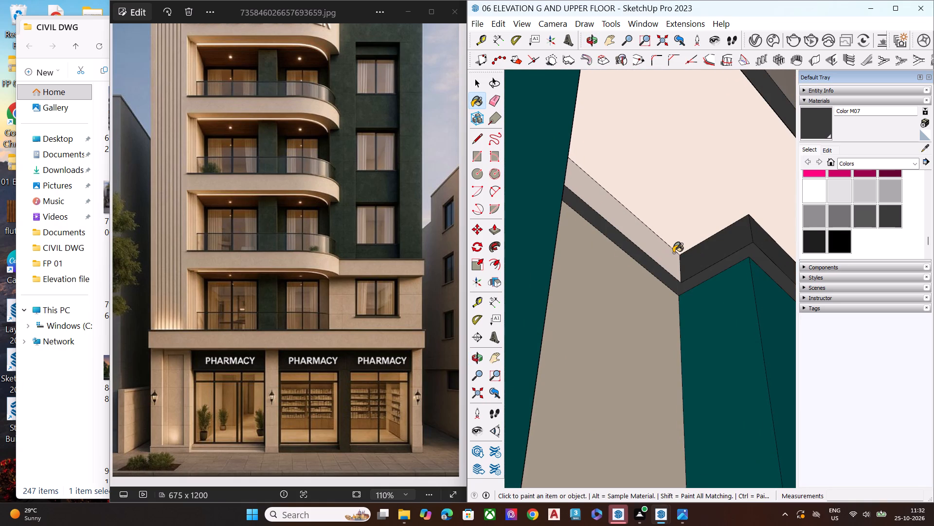
key(ctrl+z)
click(668, 255)
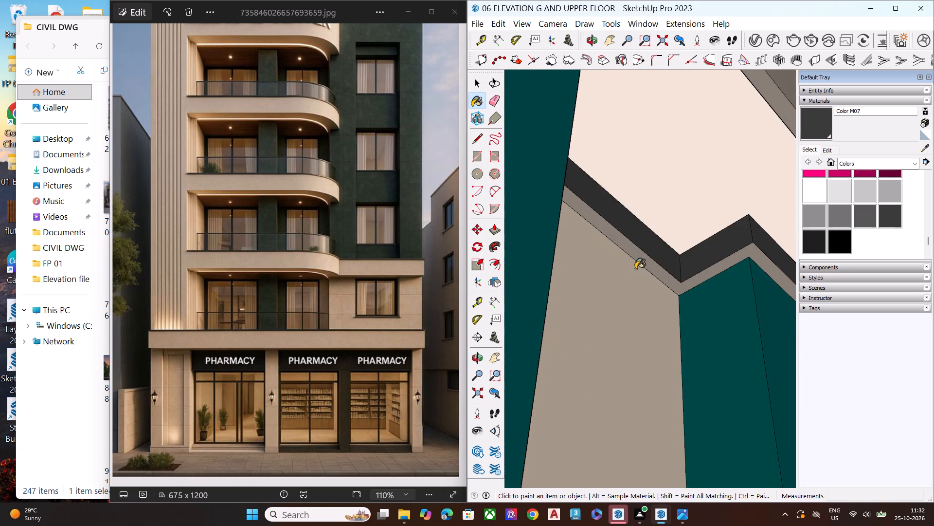
Paint the rear recess edges and the column's front and left edges in the third balcony ceiling from the top with Color M07.
scroll(634, 270, down, 8)
middle_drag(684, 279, 540, 291)
scroll(662, 284, down, 8)
middle_drag(680, 291, 606, 464)
middle_drag(613, 459, 625, 282)
scroll(600, 410, up, 2)
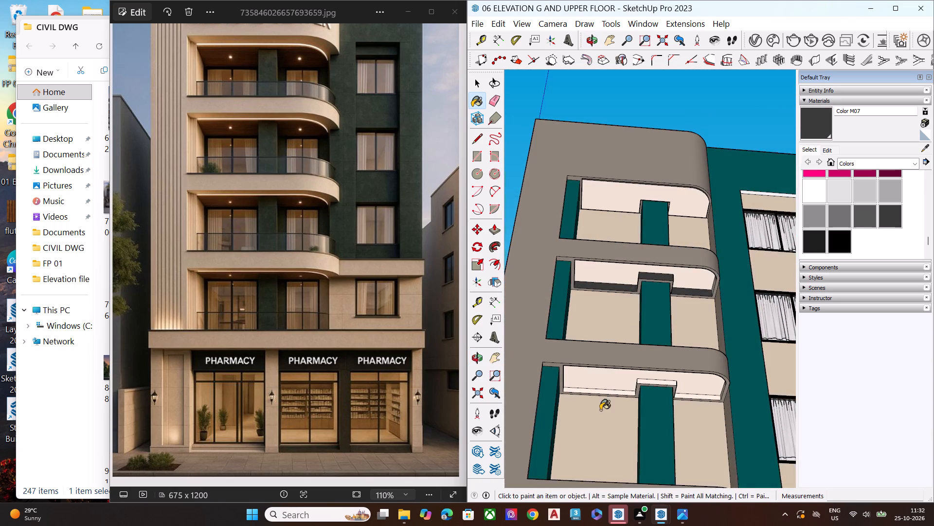
scroll(600, 410, up, 3)
scroll(600, 410, down, 1)
scroll(600, 410, up, 1)
click(635, 381)
click(681, 364)
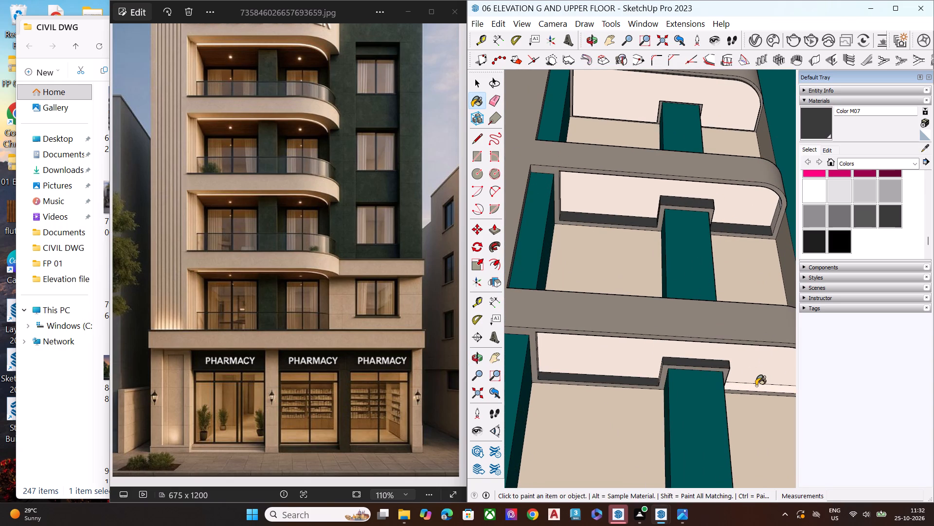
click(755, 386)
middle_drag(673, 373, 813, 371)
scroll(660, 372, up, 1)
scroll(659, 372, down, 1)
scroll(658, 372, up, 1)
scroll(654, 374, down, 1)
scroll(653, 375, up, 2)
click(700, 378)
Paint the column's right recess edge and the left end edge of the third balcony ceiling with Color M07.
middle_drag(731, 379, 578, 378)
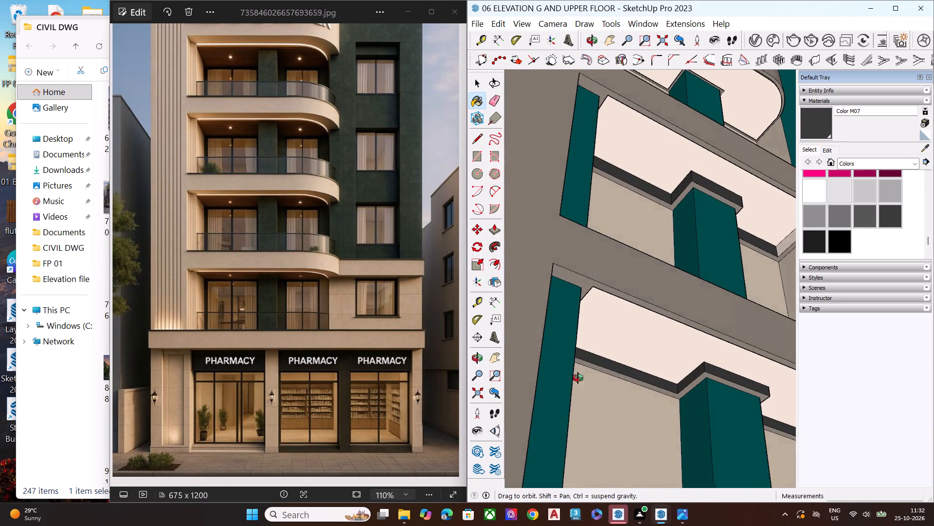
middle_drag(578, 378, 375, 374)
scroll(612, 355, up, 1)
scroll(622, 351, down, 2)
scroll(623, 351, up, 1)
scroll(636, 351, down, 2)
click(641, 361)
scroll(646, 357, down, 6)
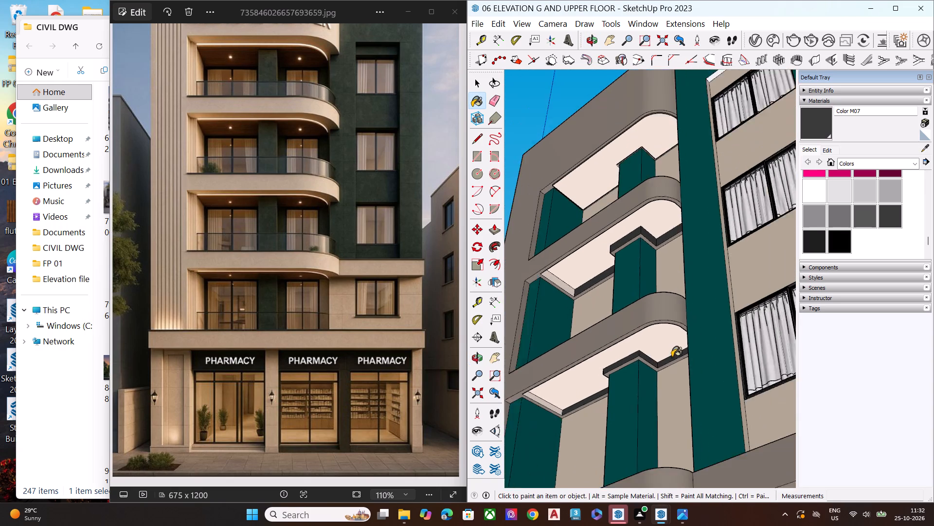
scroll(577, 391, up, 3)
scroll(577, 394, down, 4)
scroll(577, 394, up, 3)
click(568, 399)
Paint the right end recess edges of the third and second balcony ceilings with Color M07.
middle_drag(657, 385, 843, 352)
scroll(843, 352, down, 1)
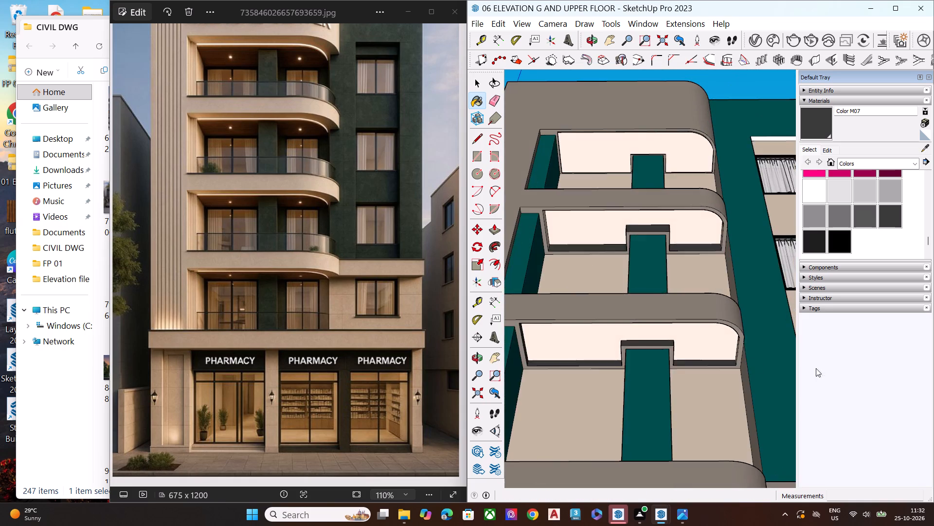
middle_drag(610, 374, 801, 366)
scroll(751, 381, up, 4)
scroll(740, 385, down, 3)
scroll(739, 385, up, 2)
click(729, 387)
scroll(692, 389, down, 6)
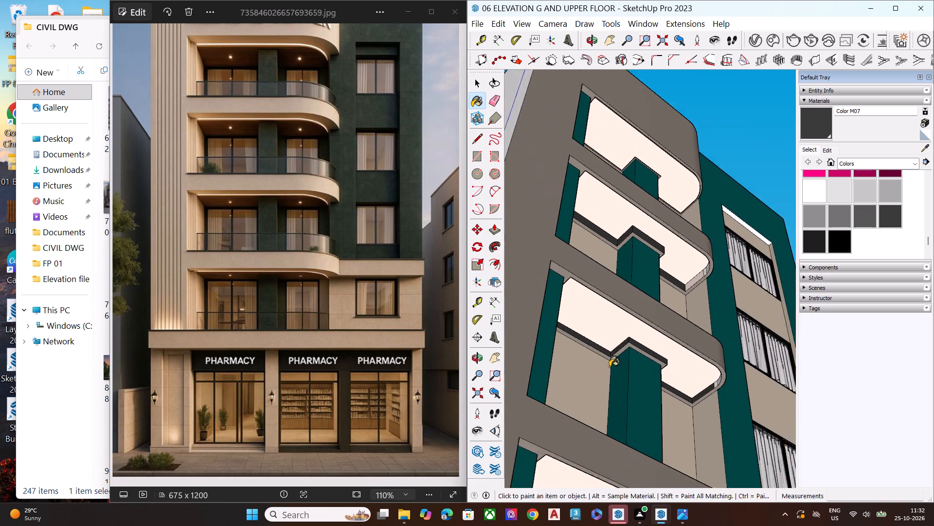
scroll(697, 283, up, 3)
scroll(698, 283, down, 2)
scroll(698, 283, up, 3)
click(678, 299)
Push/Pull the lowest balcony's recessed ceiling face by about 3 7/16".
scroll(672, 312, down, 2)
scroll(672, 313, up, 2)
scroll(672, 314, down, 4)
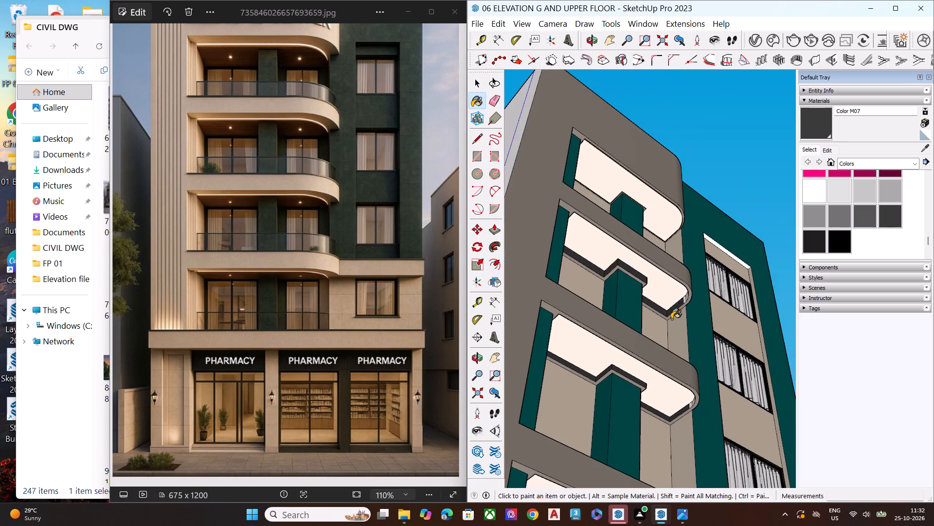
scroll(608, 276, down, 7)
scroll(613, 427, up, 6)
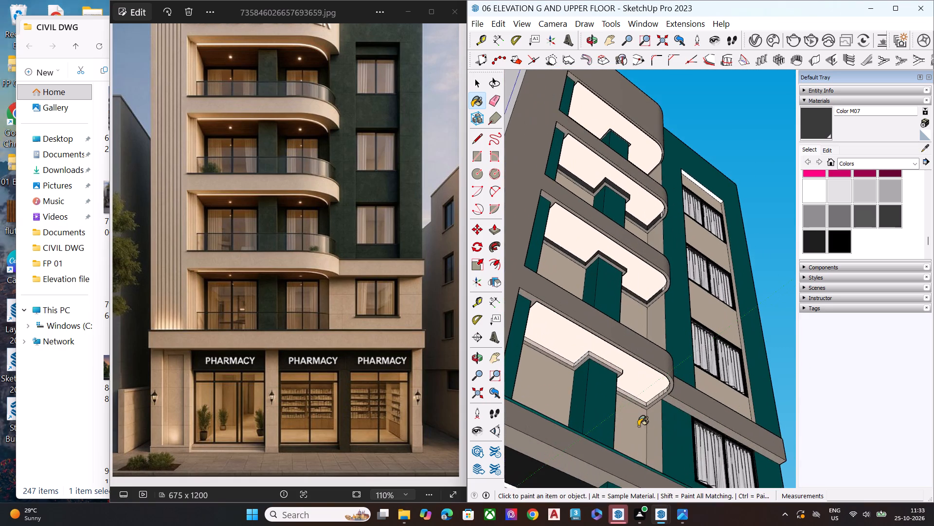
scroll(642, 423, up, 13)
scroll(647, 400, down, 2)
scroll(646, 400, up, 11)
key(space)
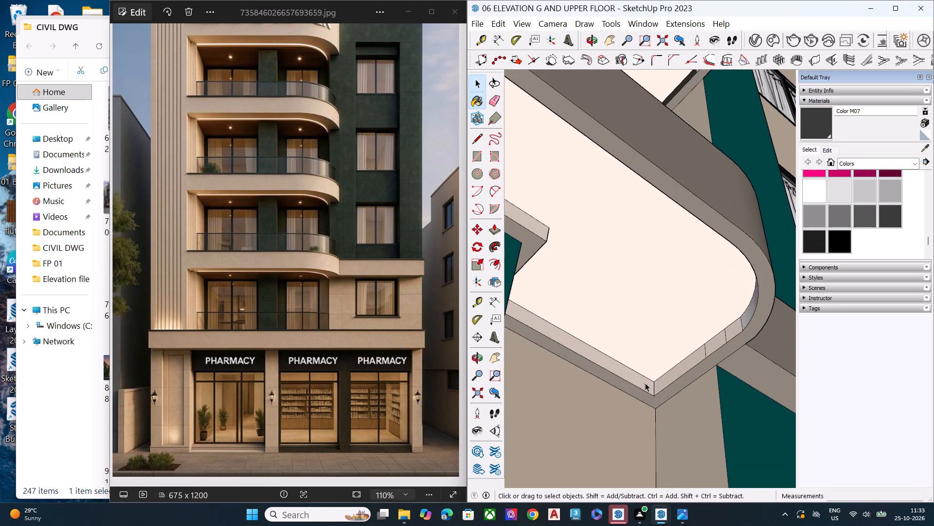
click(646, 381)
click(654, 349)
key(p)
click(654, 306)
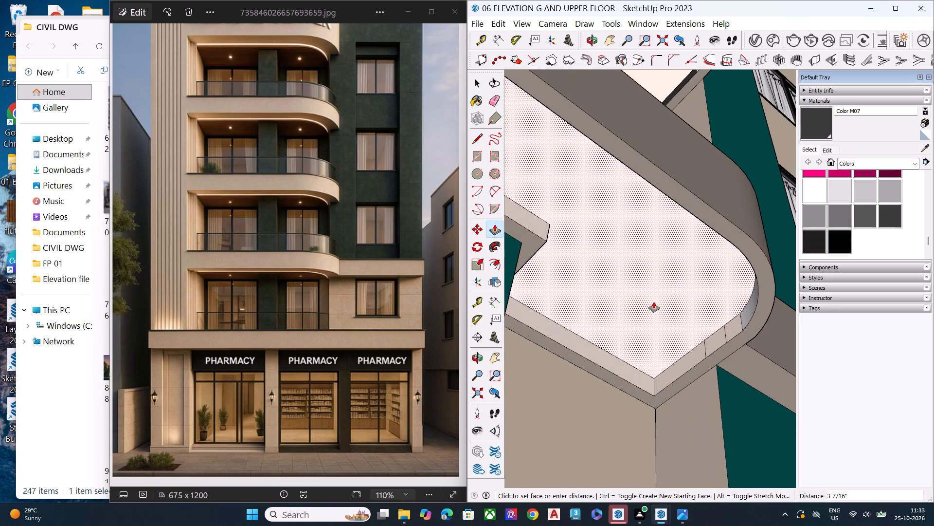
click(654, 302)
key(space)
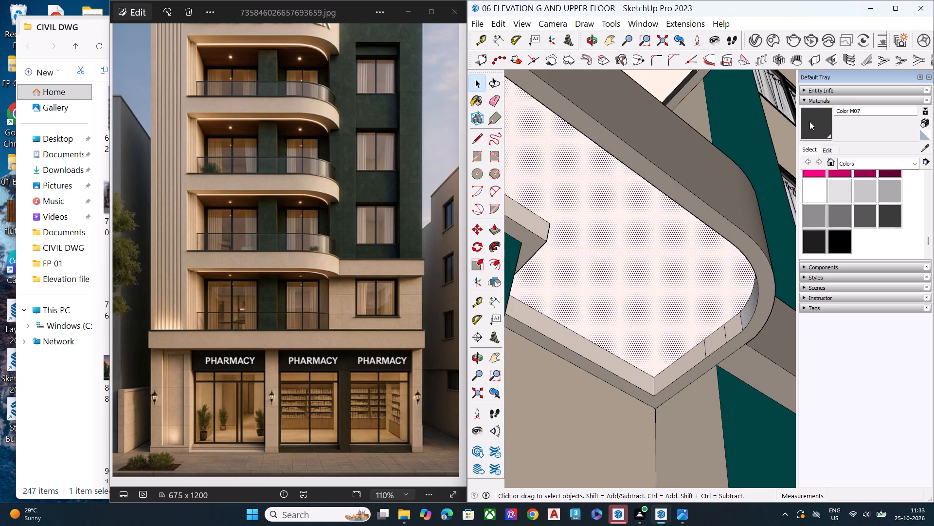
Paint the rear recess edge right of the column and the curved right end edges of the lowest balcony ceiling with Color M07.
click(809, 121)
click(625, 369)
click(679, 369)
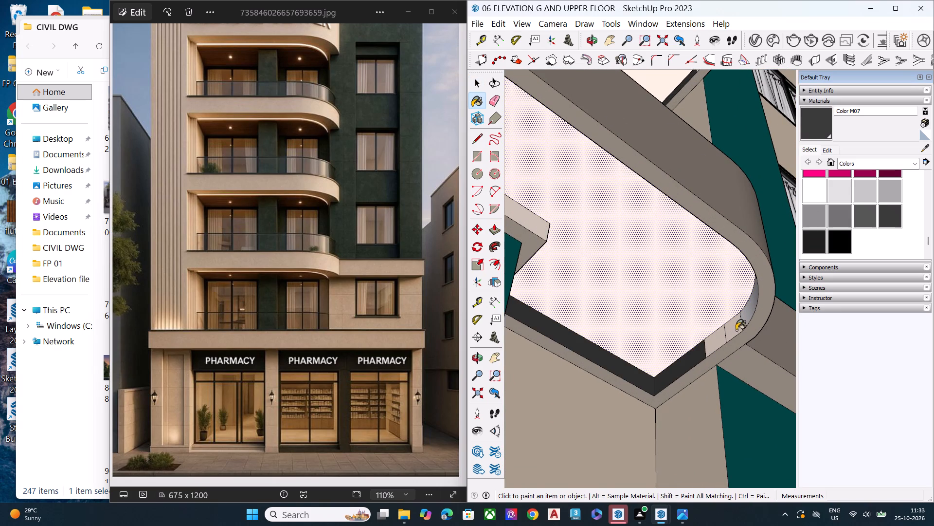
click(717, 341)
click(730, 334)
click(742, 316)
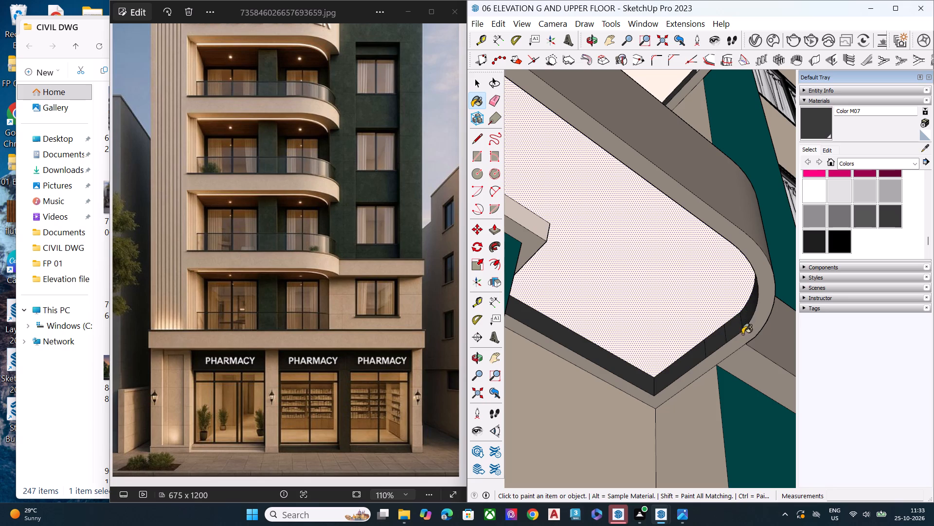
Paint the recess edges around the column and the rear edge left of it in the lowest balcony ceiling with Color M07.
scroll(725, 373, down, 7)
middle_drag(670, 381, 387, 376)
scroll(602, 369, up, 5)
scroll(602, 373, down, 1)
scroll(599, 376, up, 3)
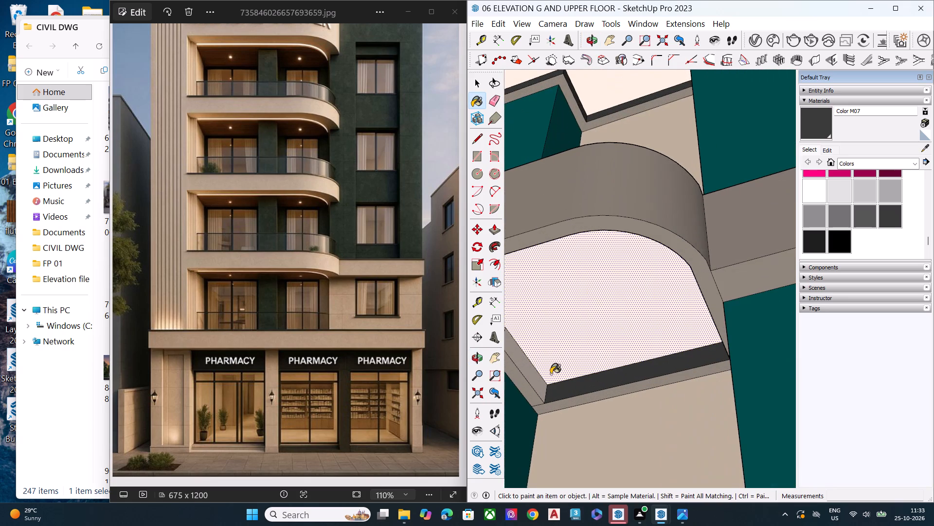
click(536, 376)
scroll(631, 385, down, 7)
middle_drag(506, 381, 721, 382)
scroll(619, 362, up, 1)
scroll(614, 360, down, 1)
scroll(614, 360, up, 4)
click(604, 332)
scroll(656, 367, down, 5)
middle_drag(530, 372, 698, 371)
scroll(622, 331, up, 2)
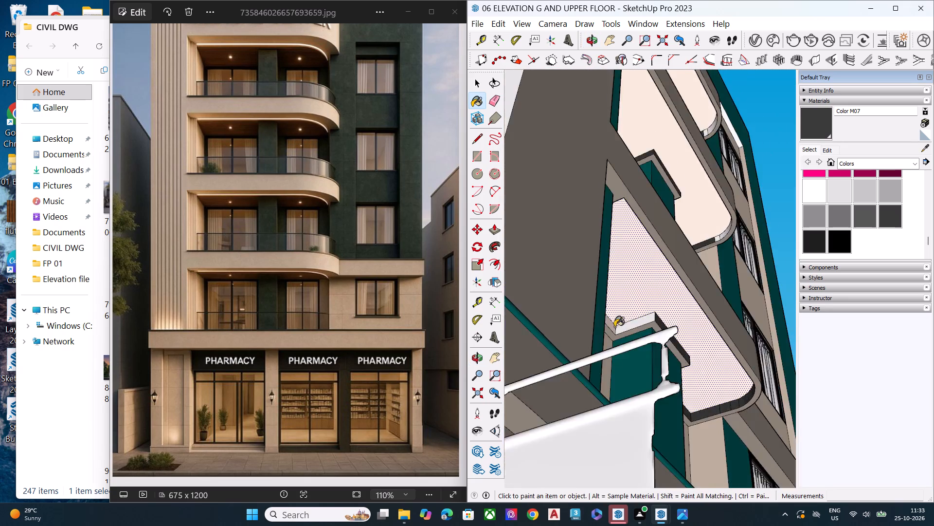
scroll(614, 327, up, 6)
click(641, 327)
middle_drag(680, 343, 539, 364)
click(542, 354)
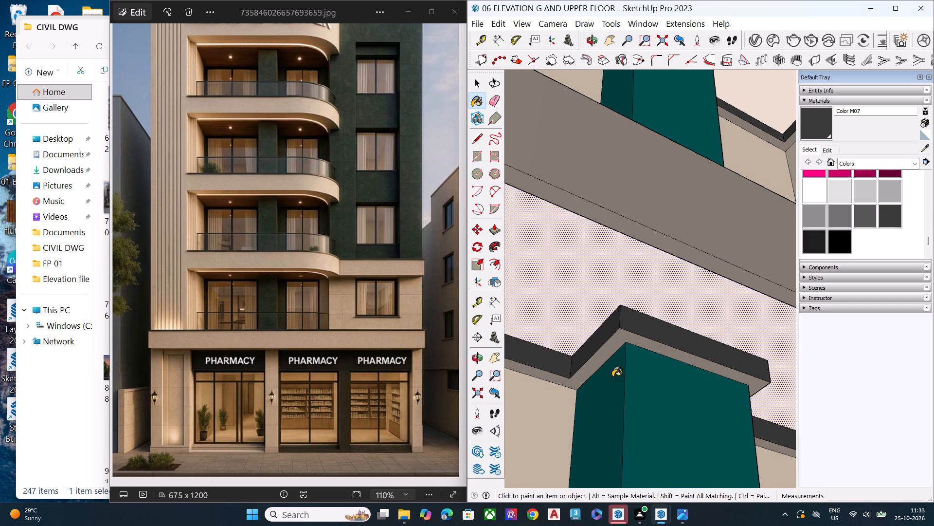
Paint the remaining recess edges at the left end of the lowest balcony ceiling with Color M07.
middle_drag(706, 377, 509, 358)
scroll(519, 359, up, 1)
scroll(631, 346, down, 1)
scroll(634, 347, up, 2)
scroll(647, 350, down, 4)
middle_drag(666, 377, 512, 376)
scroll(662, 321, down, 7)
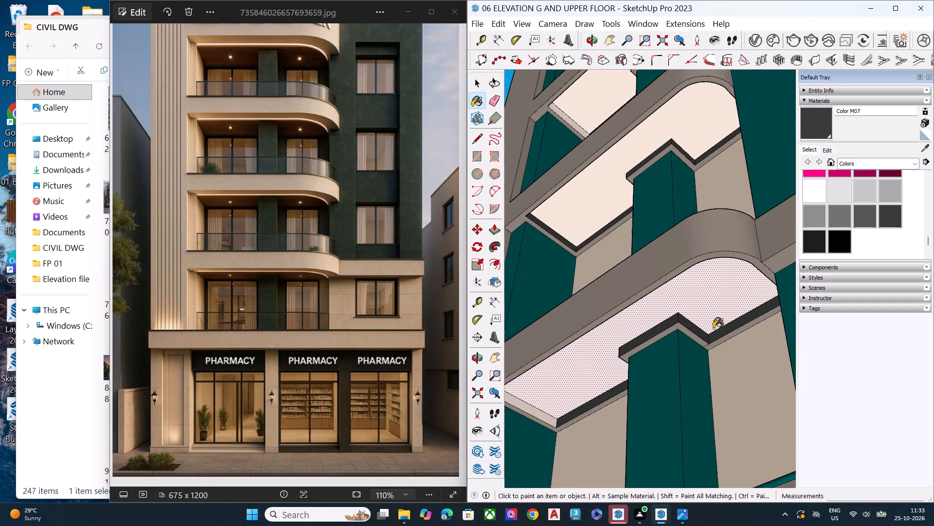
scroll(713, 328, down, 1)
scroll(713, 332, up, 1)
scroll(713, 334, down, 3)
middle_drag(676, 367, 579, 374)
scroll(576, 394, up, 9)
click(592, 402)
scroll(595, 407, down, 1)
scroll(595, 407, up, 3)
scroll(595, 407, down, 2)
scroll(595, 407, up, 1)
scroll(595, 407, down, 1)
scroll(595, 407, up, 1)
scroll(595, 407, down, 3)
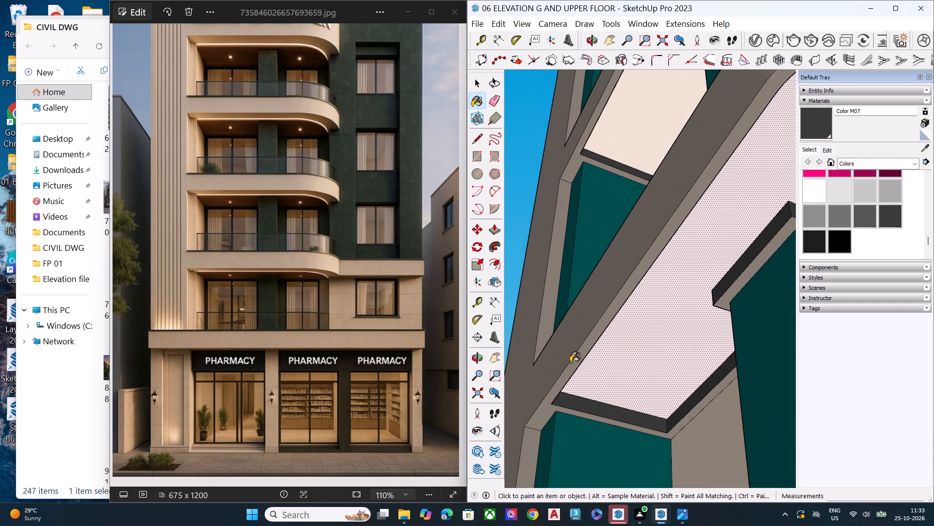
scroll(584, 362, down, 2)
scroll(585, 362, up, 1)
scroll(585, 362, down, 2)
scroll(586, 362, up, 1)
scroll(586, 362, down, 7)
middle_drag(643, 370, 580, 389)
scroll(576, 365, up, 8)
scroll(575, 318, down, 1)
scroll(575, 318, up, 2)
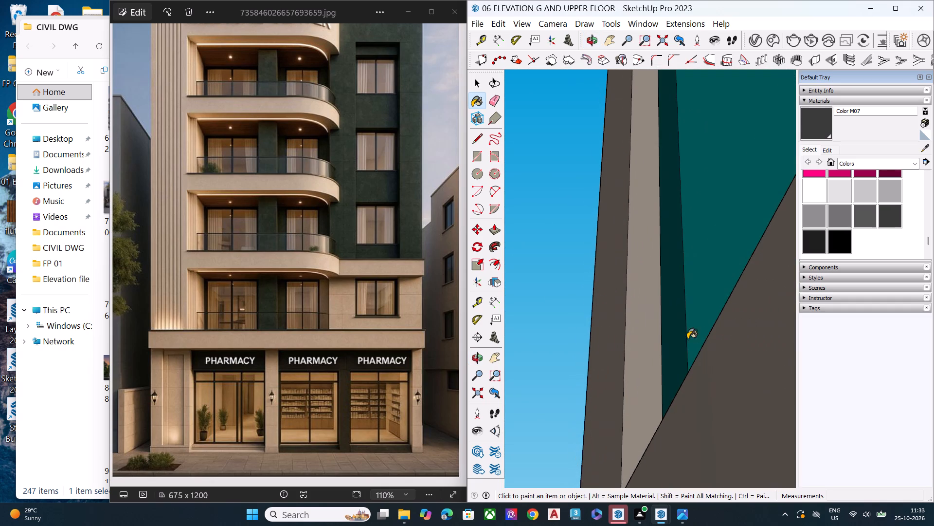
scroll(623, 325, down, 1)
scroll(621, 327, up, 1)
scroll(619, 327, down, 5)
middle_drag(686, 373, 589, 403)
click(616, 379)
Examine the whole building from the front and from above against the reference image.
scroll(594, 388, down, 4)
middle_drag(599, 379, 767, 376)
middle_drag(589, 381, 745, 377)
scroll(607, 326, down, 9)
scroll(407, 220, down, 7)
scroll(664, 267, up, 1)
scroll(648, 252, down, 8)
middle_drag(635, 313, 760, 310)
scroll(700, 310, up, 1)
scroll(648, 307, down, 2)
scroll(648, 313, up, 1)
scroll(649, 318, down, 6)
scroll(672, 313, up, 1)
middle_drag(672, 313, 689, 407)
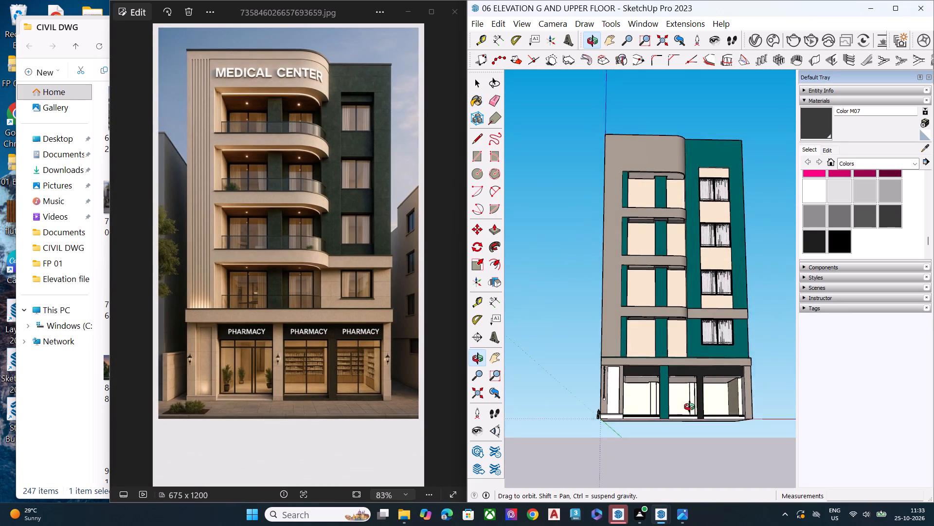
middle_drag(689, 407, 691, 421)
scroll(735, 217, up, 3)
scroll(735, 217, down, 1)
scroll(735, 217, up, 4)
scroll(695, 223, down, 3)
middle_drag(635, 218, 635, 380)
key(space)
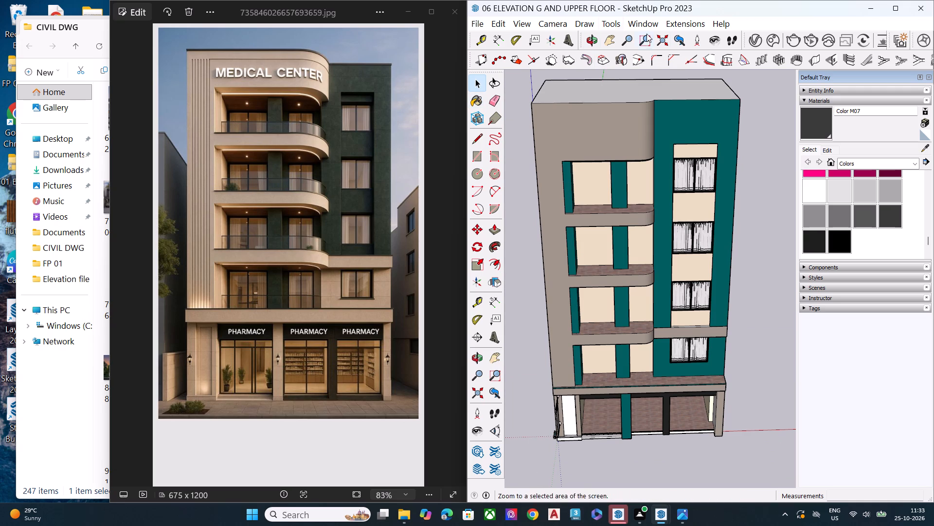
Browse the Stone materials in Chaos Cosmos from the V-Ray Asset Editor and download Stone F 100cm.
click(758, 43)
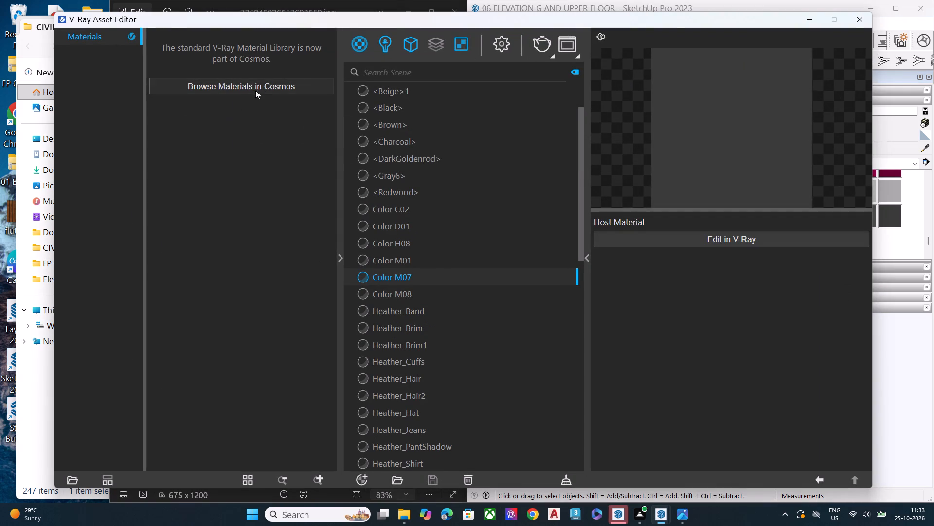
click(259, 84)
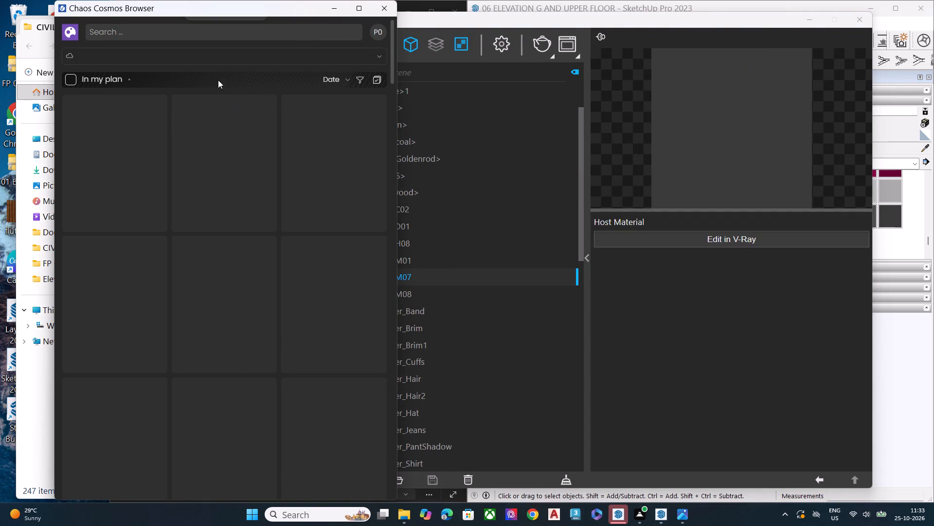
click(217, 80)
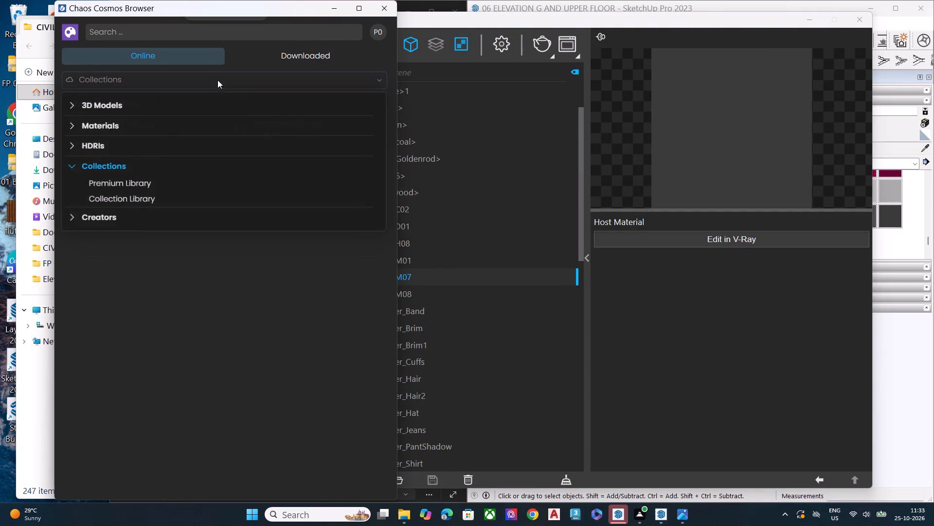
click(92, 124)
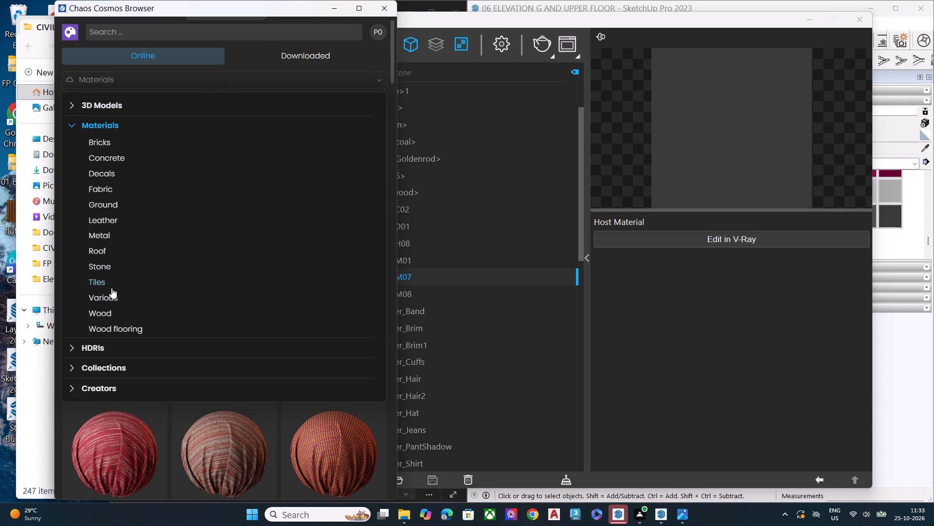
click(108, 265)
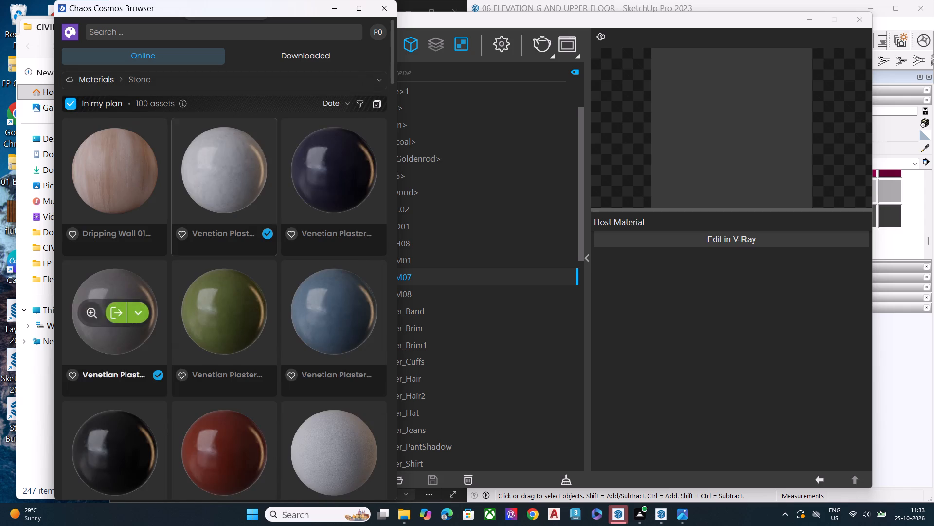
scroll(288, 254, down, 9)
scroll(238, 284, down, 3)
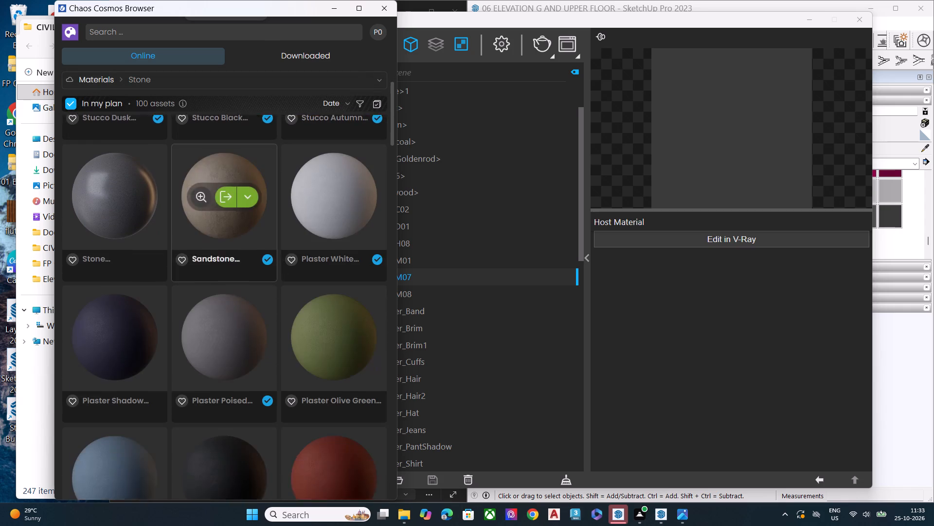
scroll(237, 284, down, 11)
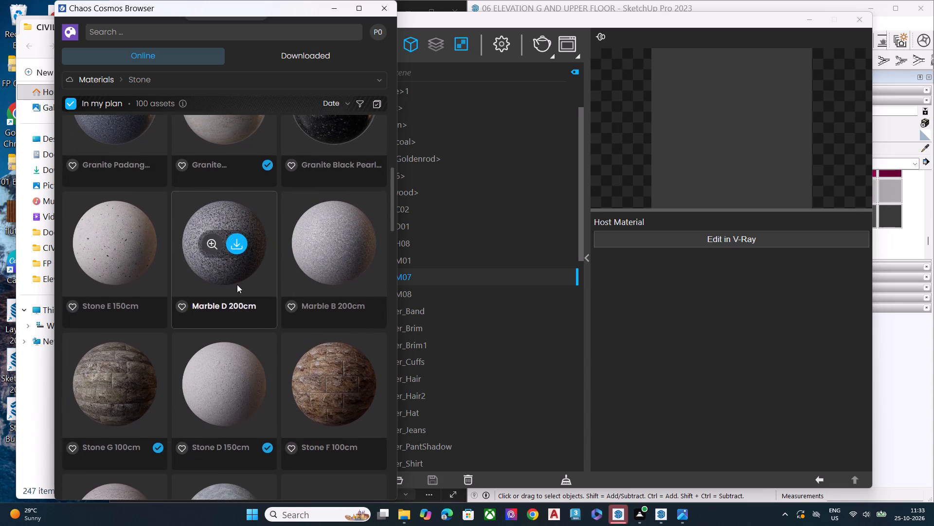
scroll(237, 284, down, 5)
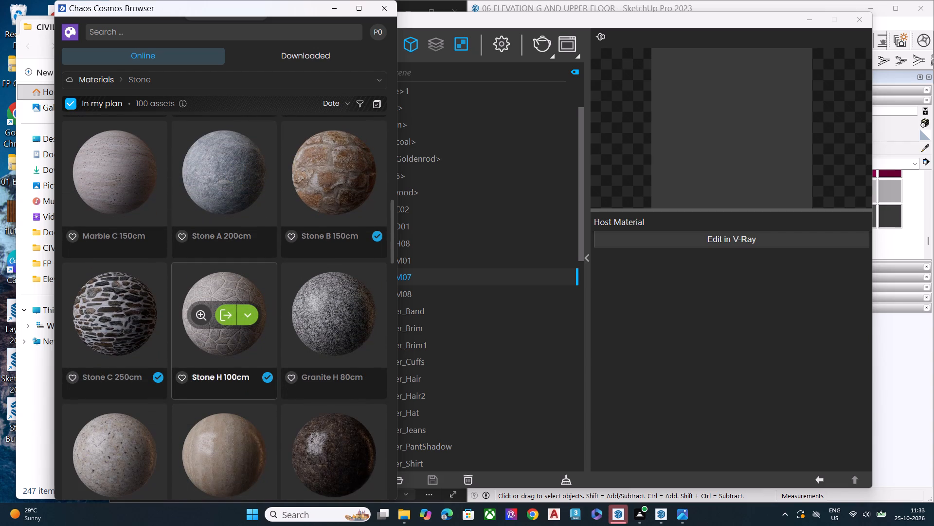
scroll(233, 285, up, 2)
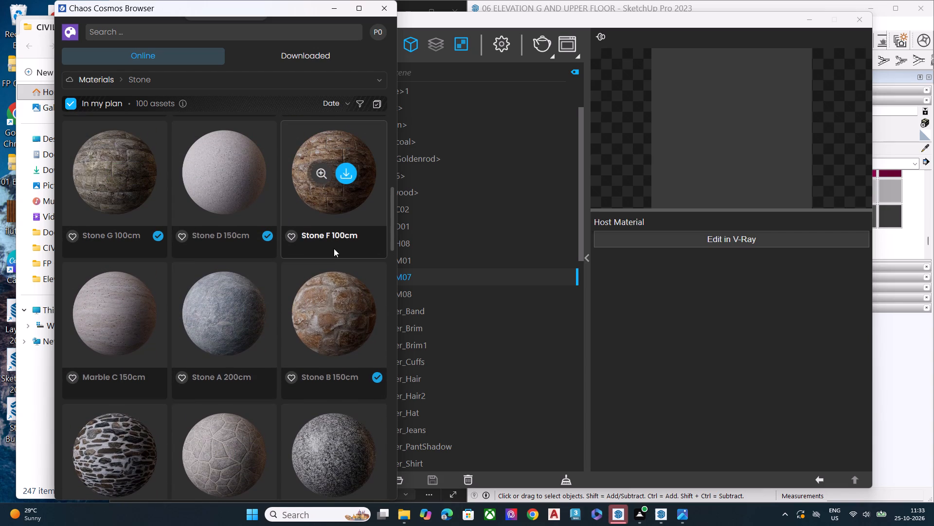
click(349, 169)
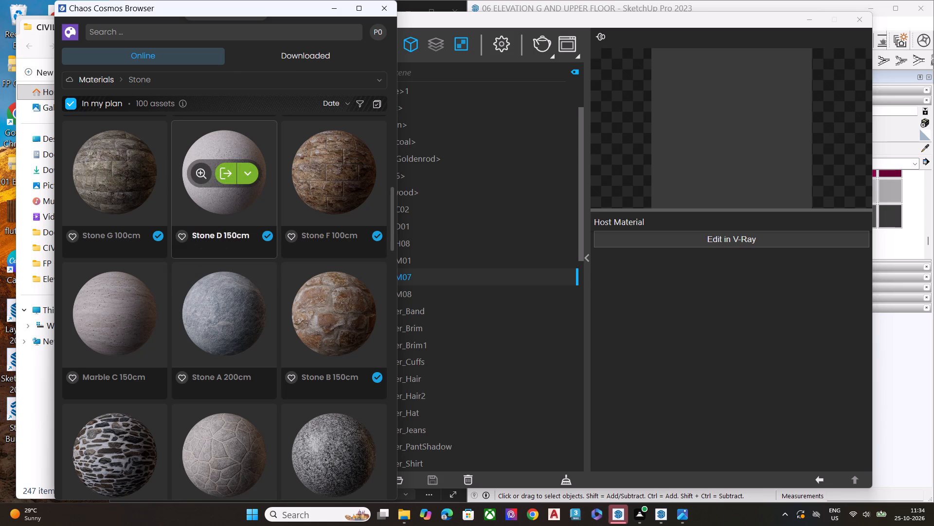
Import the Stone F 100cm material from Chaos Cosmos into the scene.
scroll(229, 221, down, 1)
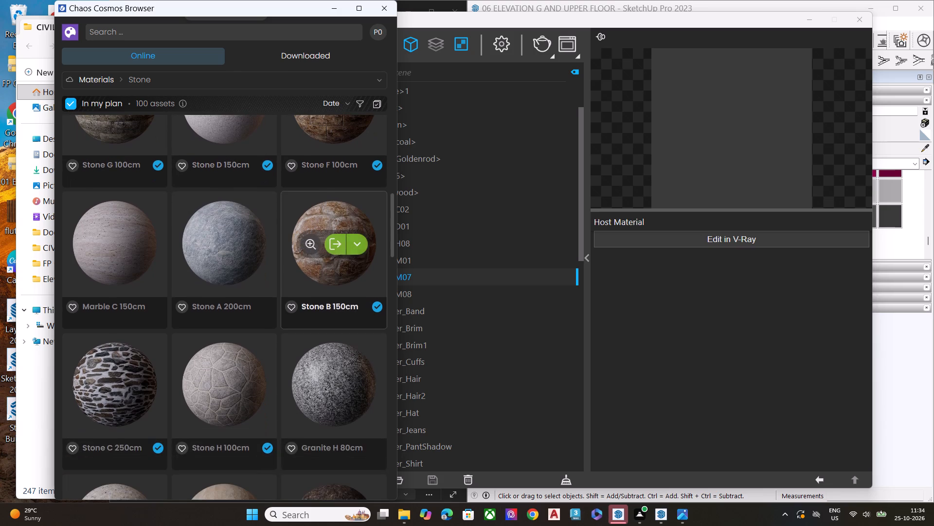
scroll(327, 197, up, 2)
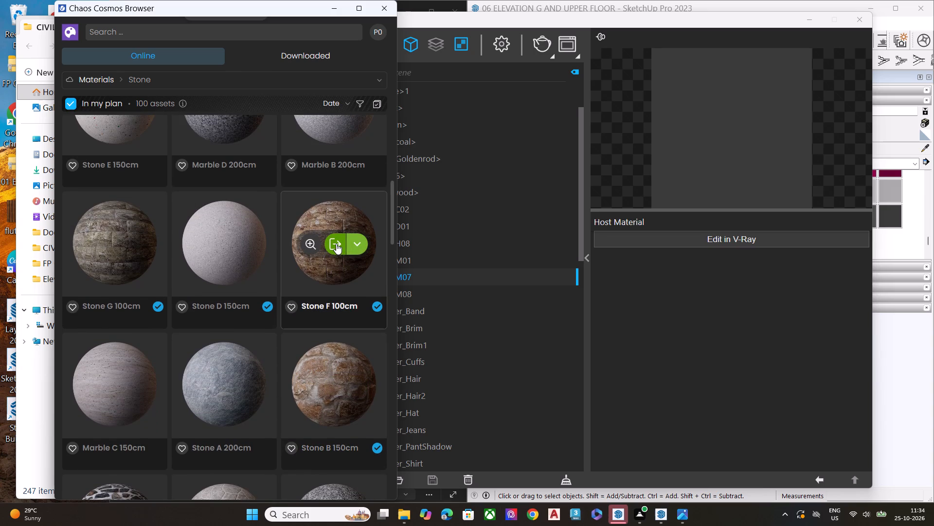
click(336, 244)
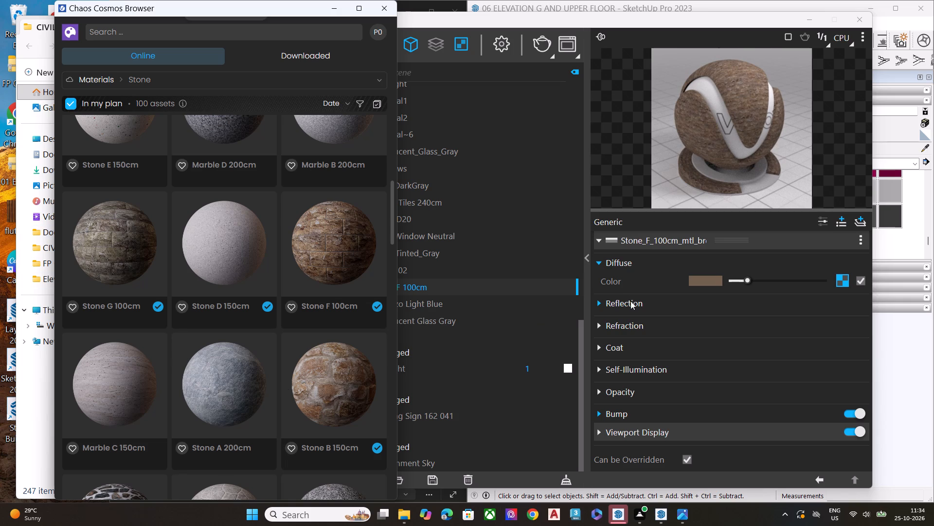
Adjust the diffuse color brightness of Stone F 100cm to a medium brown and close the V-Ray Asset Editor.
click(736, 283)
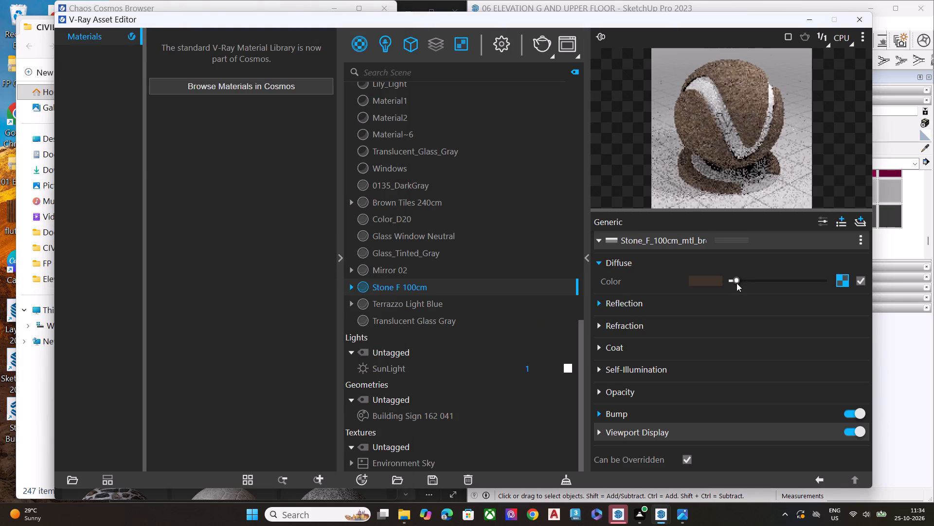
click(746, 282)
click(751, 281)
drag(764, 278, 816, 275)
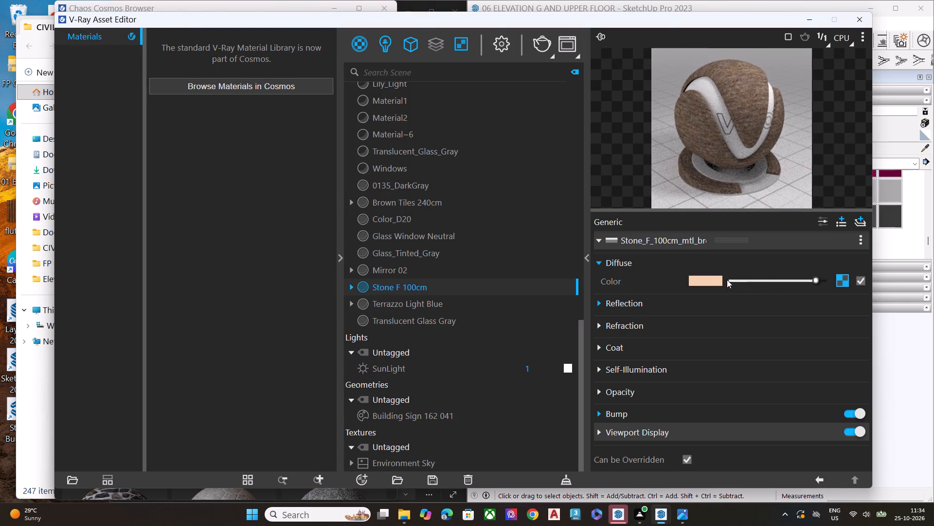
click(750, 279)
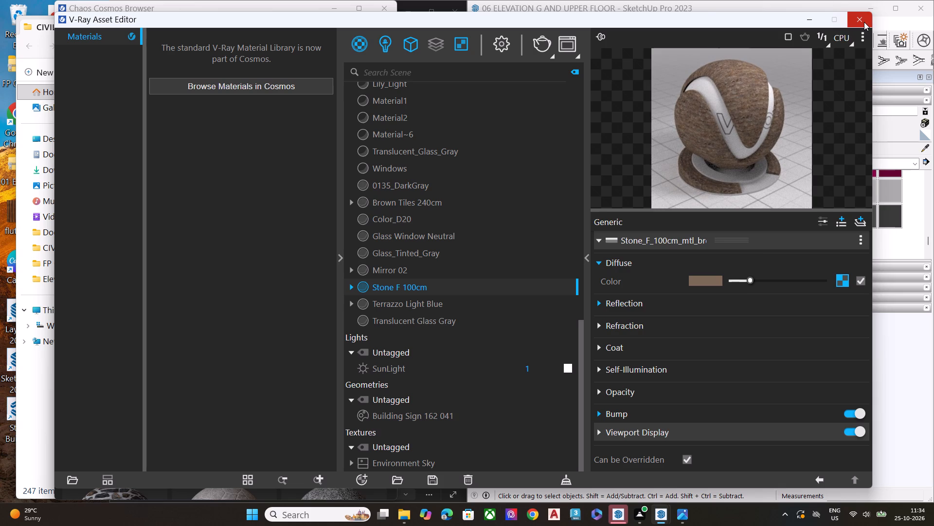
click(422, 289)
click(861, 17)
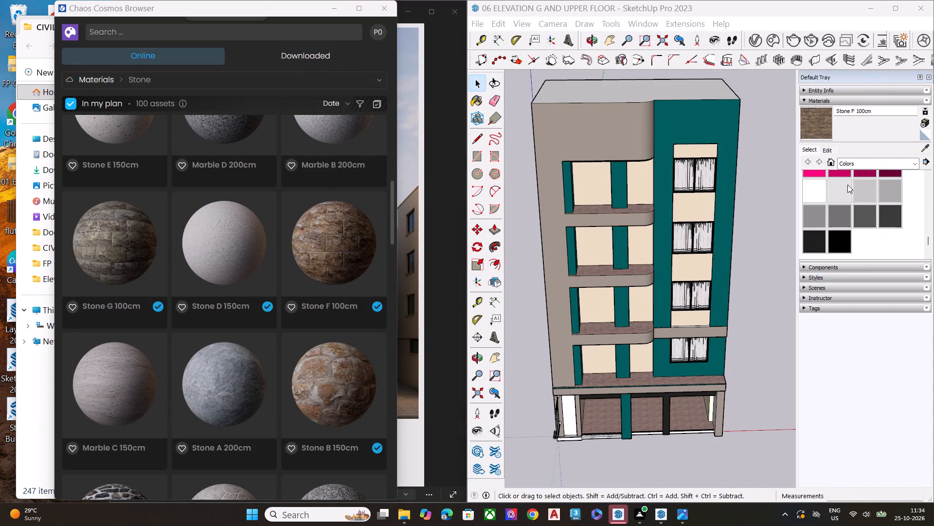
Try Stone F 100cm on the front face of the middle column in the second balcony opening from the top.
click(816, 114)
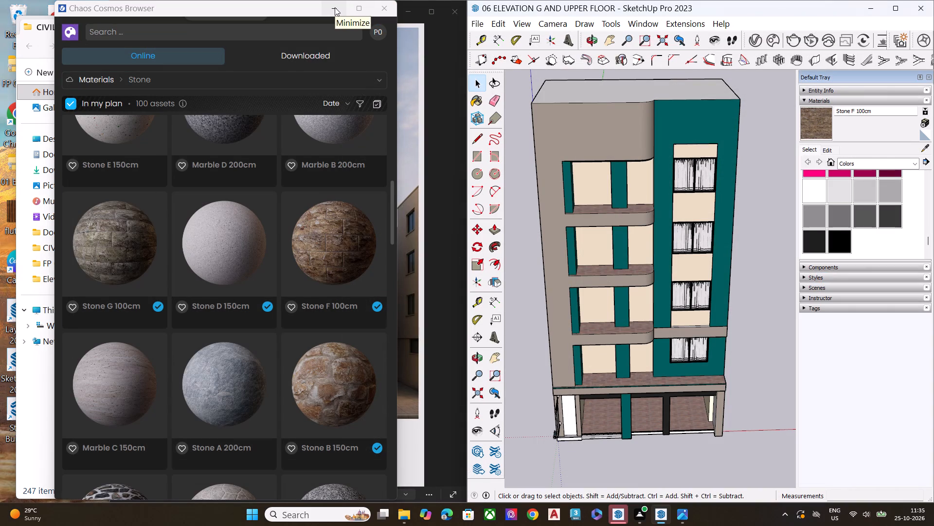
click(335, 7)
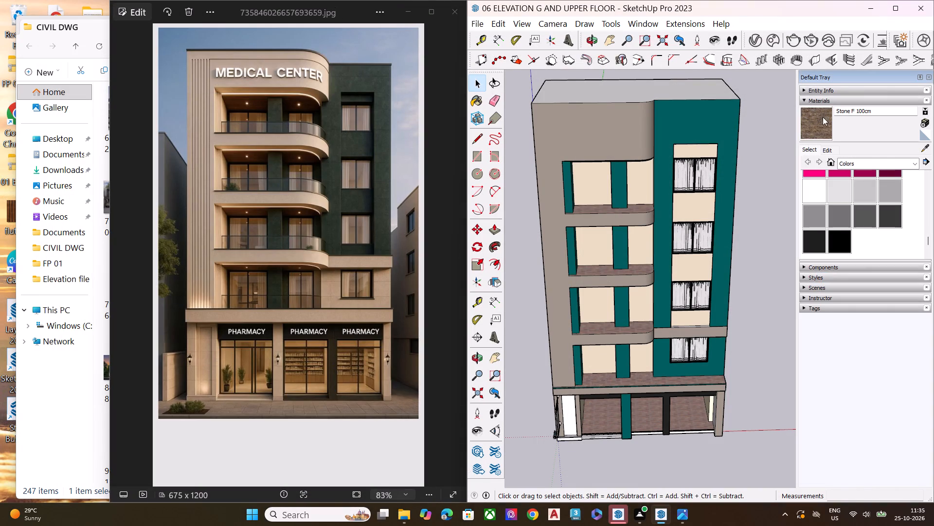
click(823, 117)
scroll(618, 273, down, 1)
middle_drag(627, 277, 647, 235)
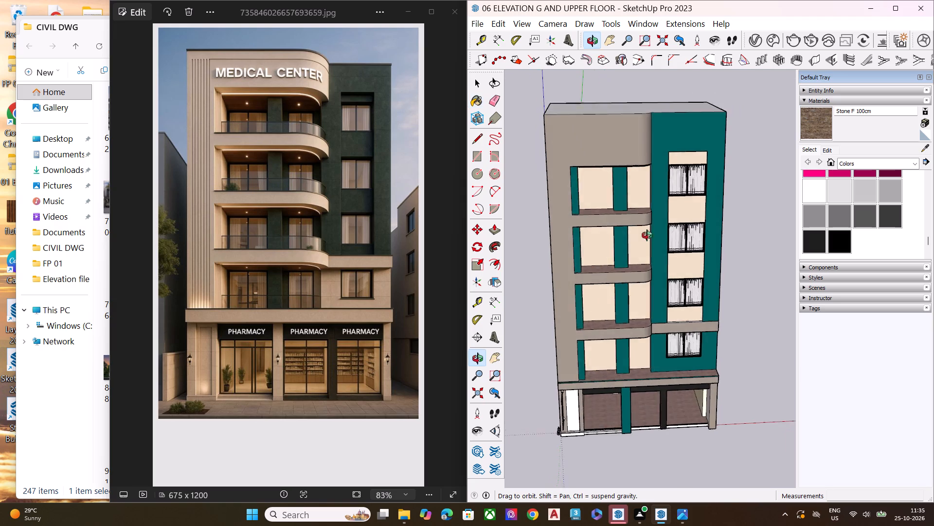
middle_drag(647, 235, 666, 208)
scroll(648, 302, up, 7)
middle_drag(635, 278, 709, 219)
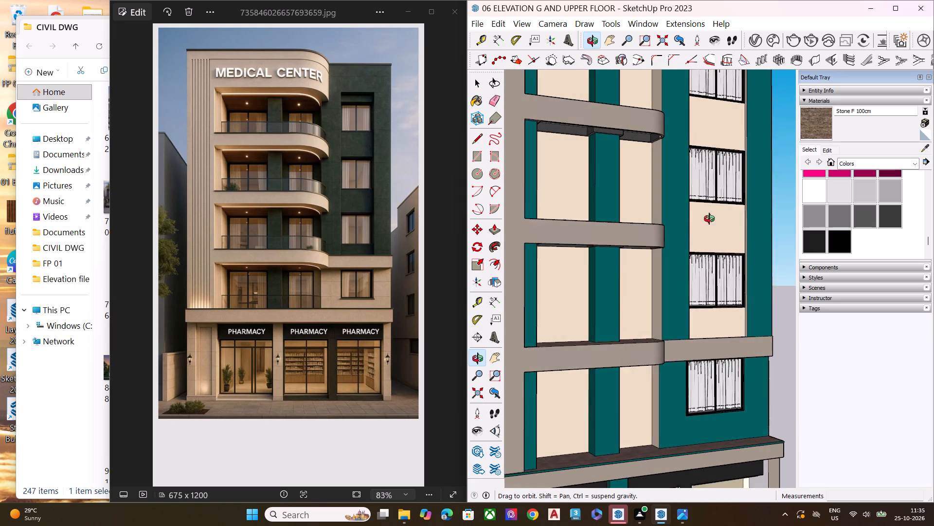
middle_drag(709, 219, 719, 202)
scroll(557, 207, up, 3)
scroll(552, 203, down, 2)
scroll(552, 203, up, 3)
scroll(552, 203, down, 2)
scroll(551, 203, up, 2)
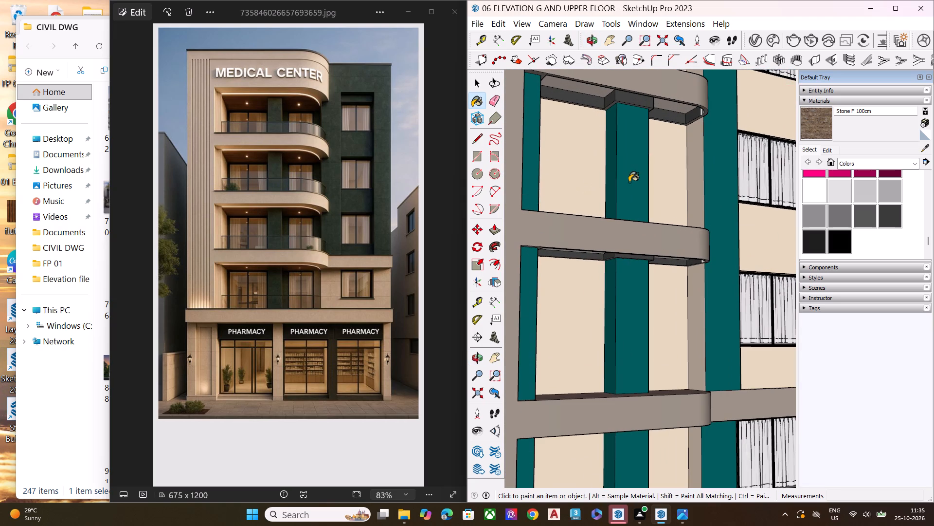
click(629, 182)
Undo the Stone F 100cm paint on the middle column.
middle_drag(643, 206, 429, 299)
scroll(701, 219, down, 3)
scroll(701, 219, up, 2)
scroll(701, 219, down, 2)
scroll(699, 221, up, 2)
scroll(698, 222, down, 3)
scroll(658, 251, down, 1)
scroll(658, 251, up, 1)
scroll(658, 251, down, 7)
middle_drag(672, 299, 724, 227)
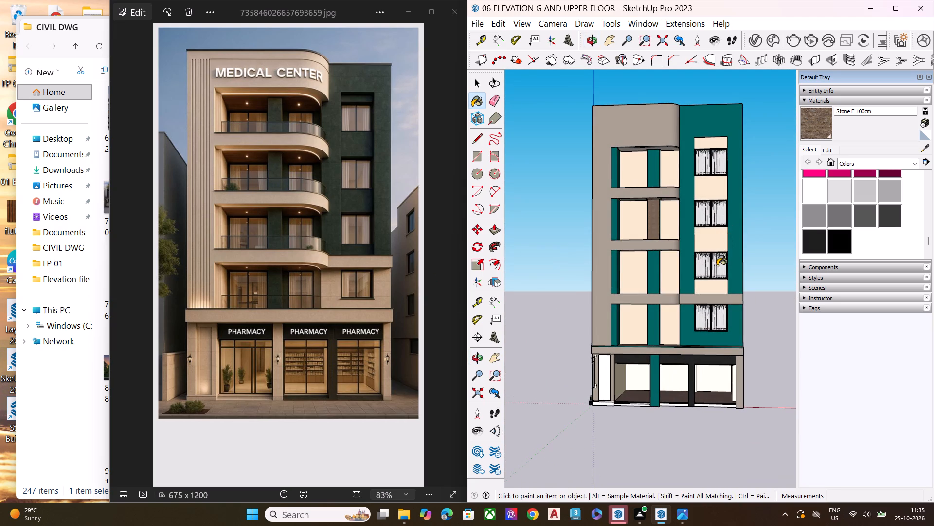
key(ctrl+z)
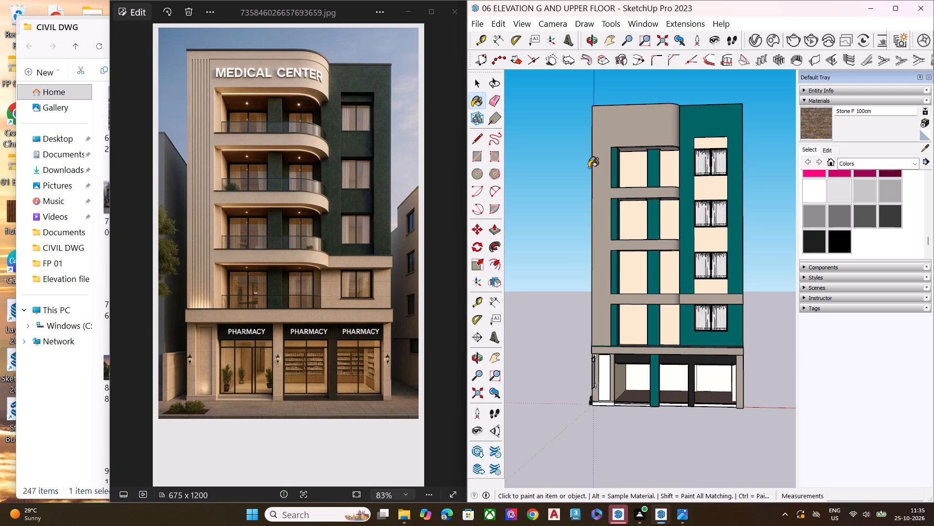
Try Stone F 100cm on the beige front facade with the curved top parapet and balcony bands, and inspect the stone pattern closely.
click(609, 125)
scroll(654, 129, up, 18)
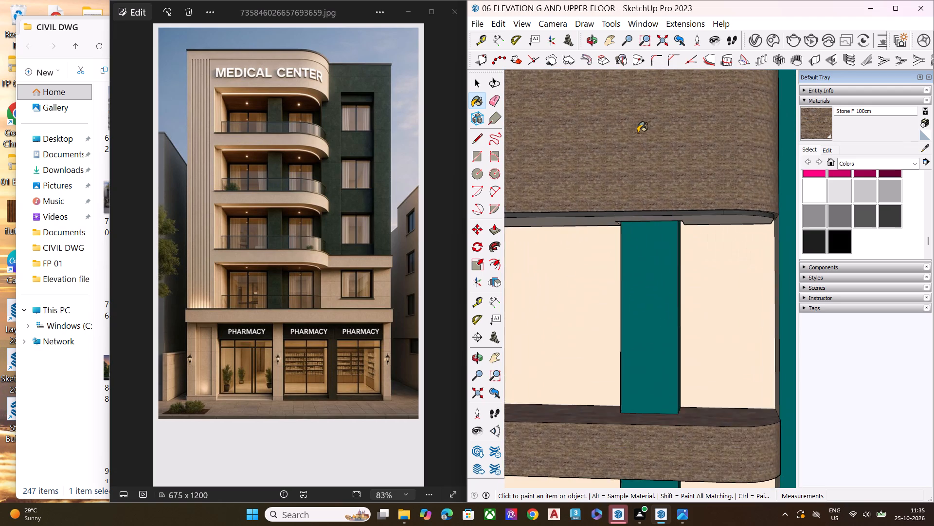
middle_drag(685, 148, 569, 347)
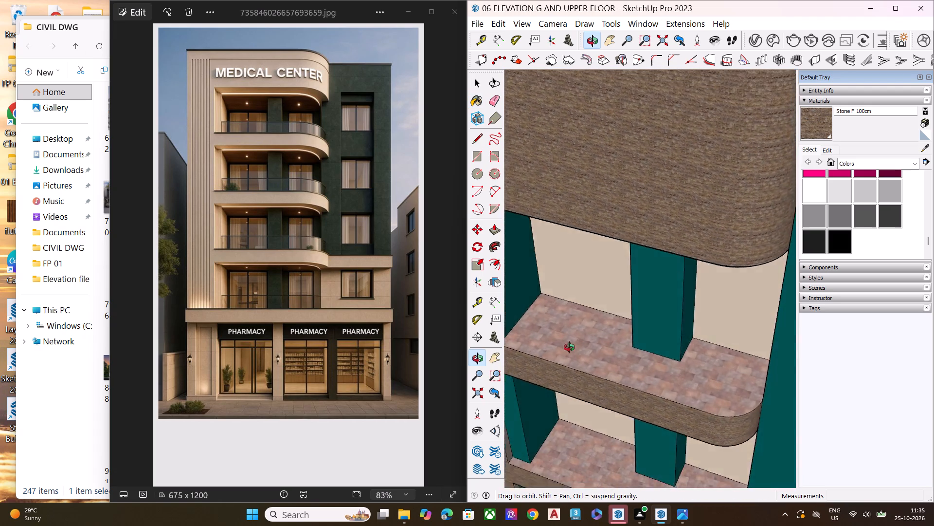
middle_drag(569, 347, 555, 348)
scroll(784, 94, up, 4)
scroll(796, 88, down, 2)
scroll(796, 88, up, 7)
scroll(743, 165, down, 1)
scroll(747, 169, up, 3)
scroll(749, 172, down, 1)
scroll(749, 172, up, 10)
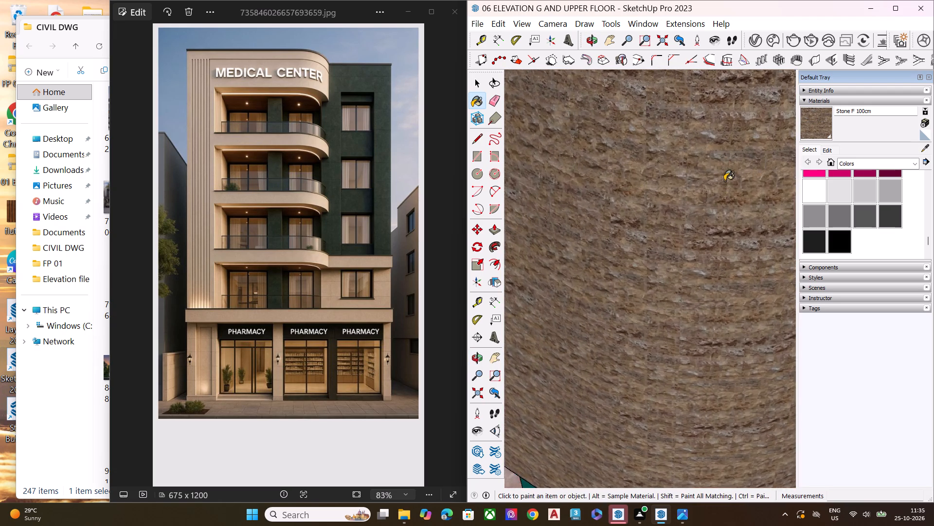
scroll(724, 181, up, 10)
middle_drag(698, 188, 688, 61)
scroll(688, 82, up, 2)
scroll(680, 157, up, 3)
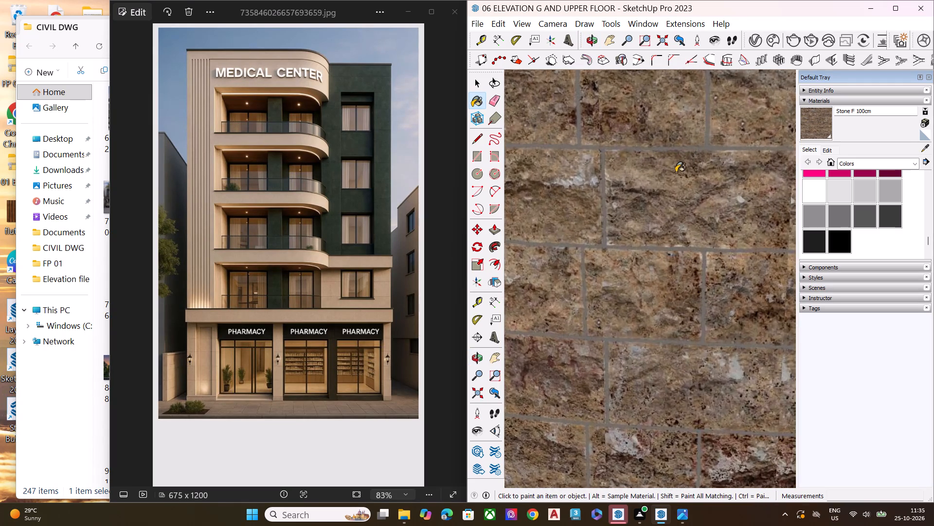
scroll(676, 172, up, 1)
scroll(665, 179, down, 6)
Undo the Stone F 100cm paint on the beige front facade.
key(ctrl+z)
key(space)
Paint the tall white recessed panel beside the ground-floor shopfront with Stone F 100cm.
scroll(659, 179, down, 5)
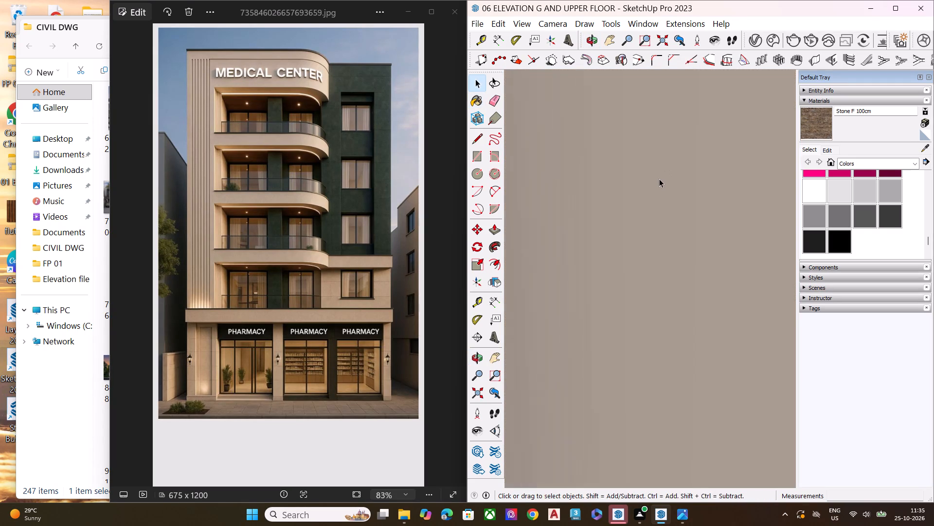
scroll(659, 179, down, 14)
scroll(655, 180, up, 1)
scroll(655, 180, down, 12)
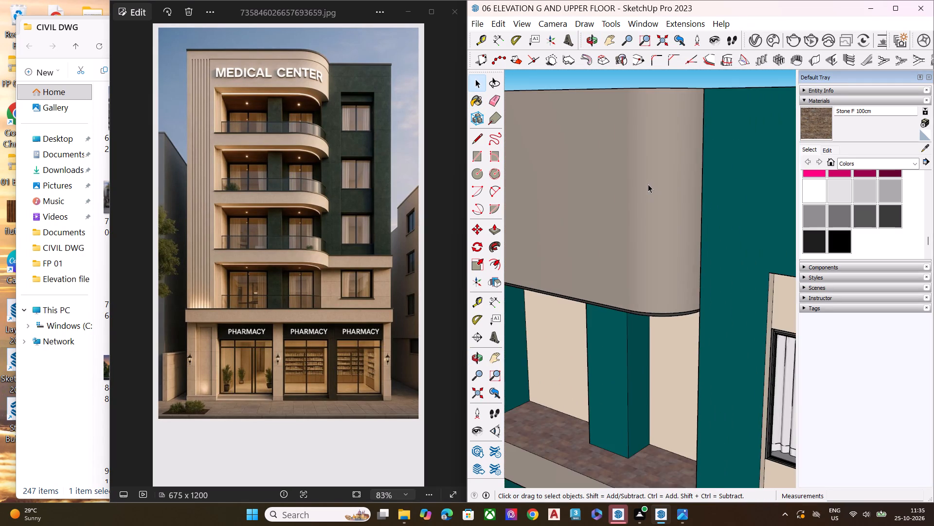
middle_drag(648, 184, 706, 162)
scroll(584, 191, down, 15)
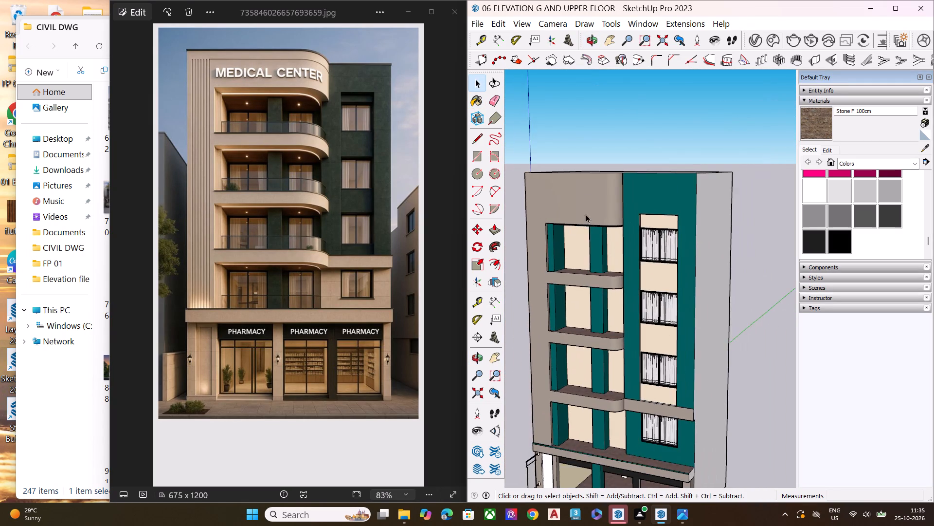
middle_drag(586, 214, 655, 197)
scroll(563, 326, up, 5)
scroll(556, 338, down, 3)
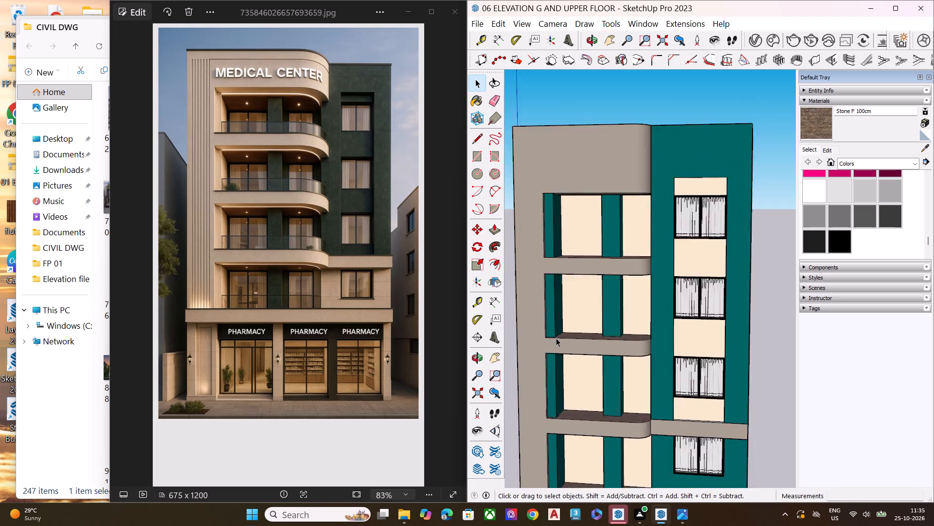
scroll(556, 338, down, 6)
middle_drag(552, 357, 557, 330)
scroll(578, 283, down, 4)
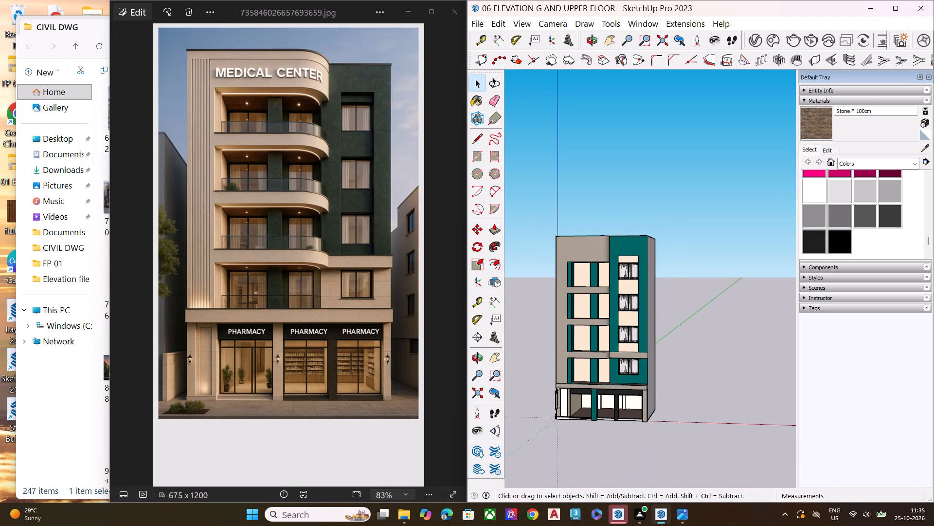
click(819, 127)
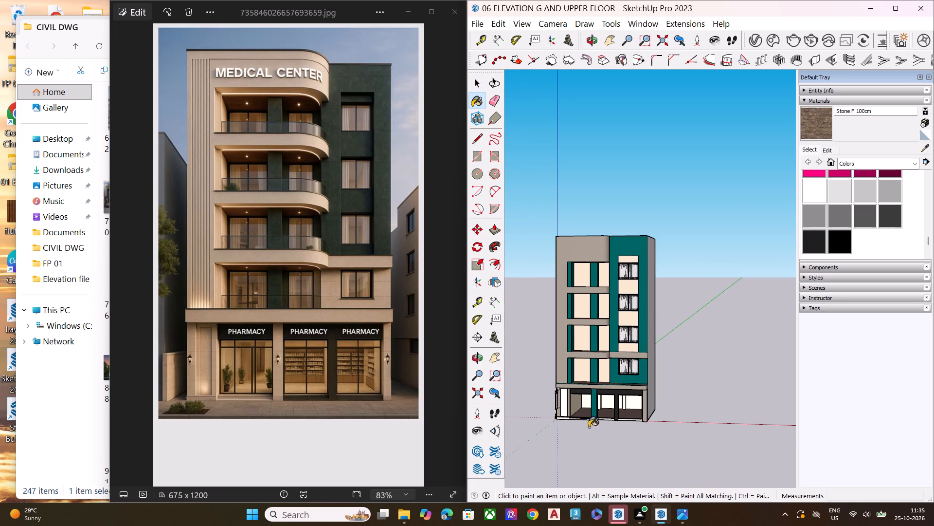
scroll(580, 438, up, 6)
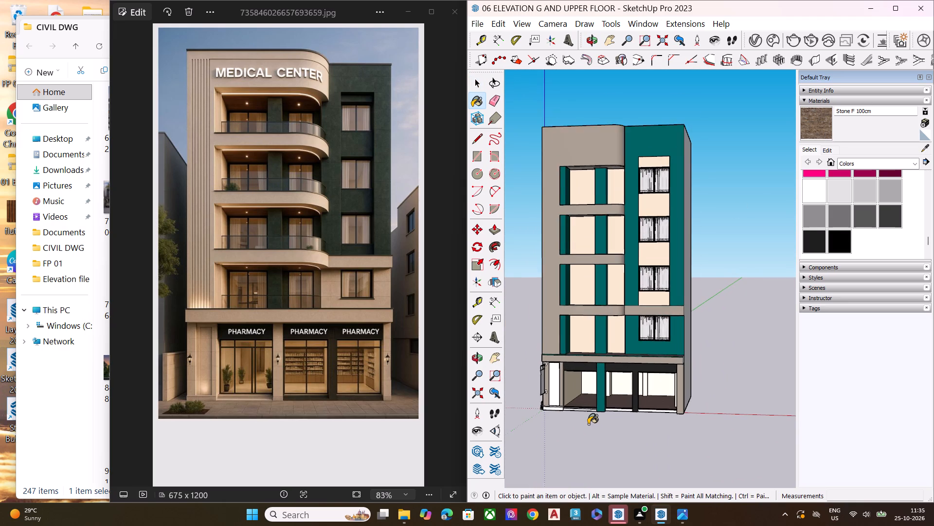
scroll(588, 424, up, 2)
scroll(550, 401, up, 3)
scroll(547, 401, down, 3)
scroll(547, 401, up, 7)
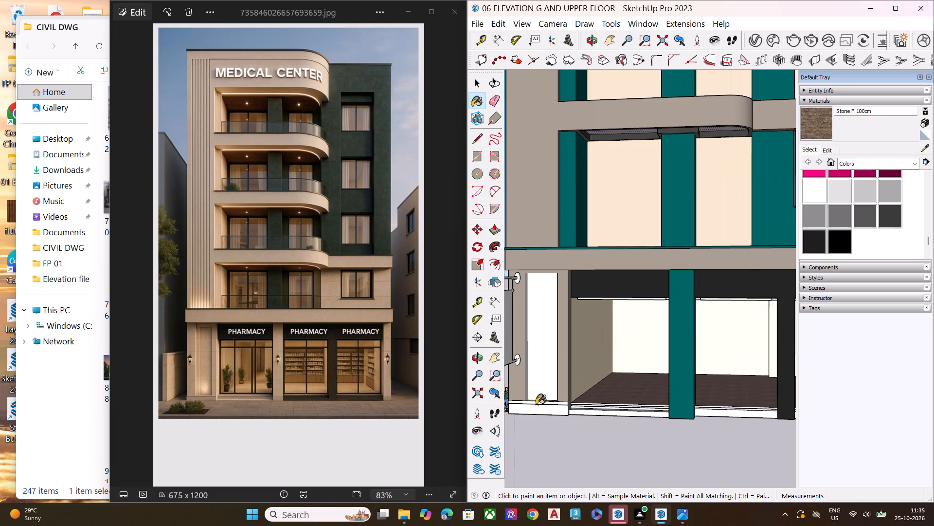
scroll(535, 405, up, 1)
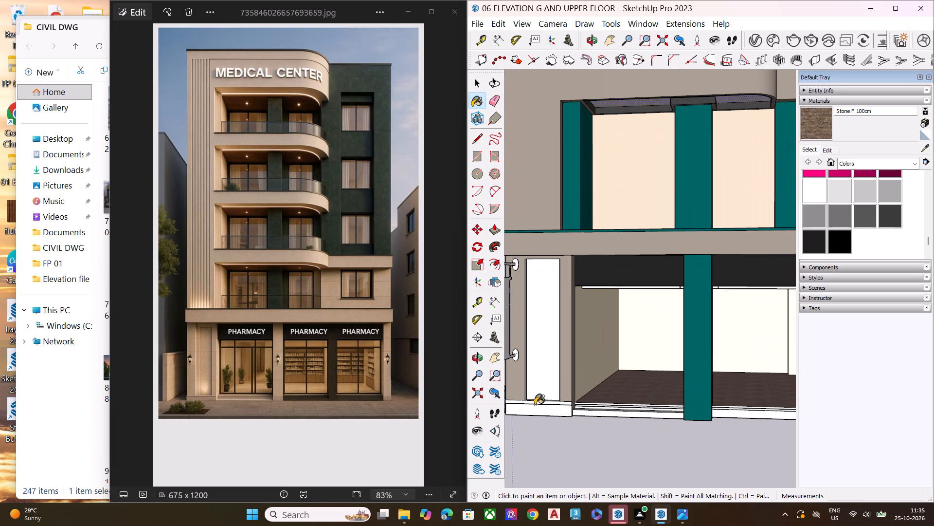
scroll(539, 371, up, 2)
scroll(539, 363, down, 2)
scroll(539, 363, up, 3)
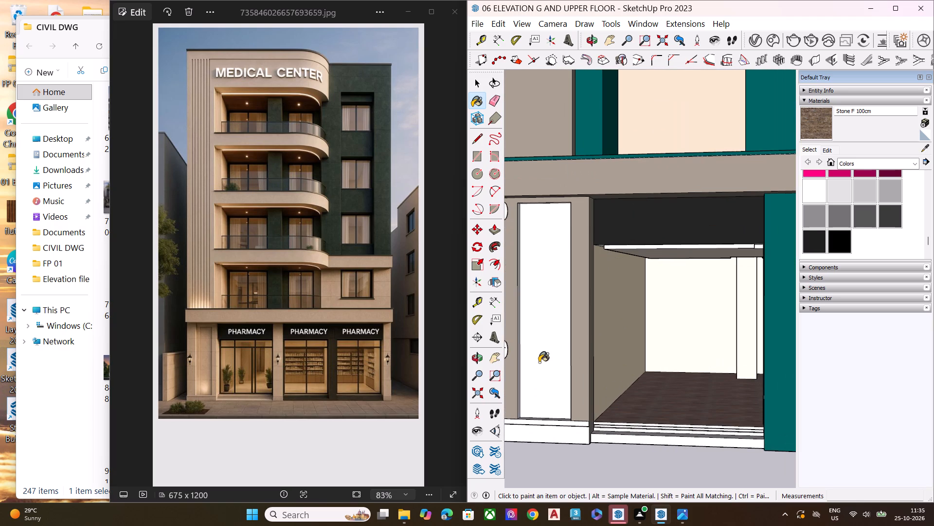
scroll(665, 353, down, 6)
middle_drag(607, 357, 617, 325)
scroll(609, 342, up, 7)
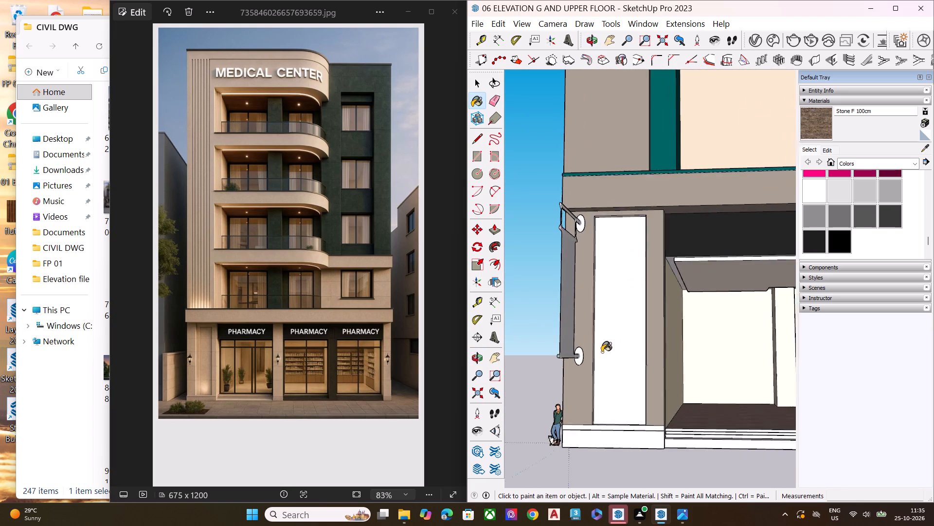
scroll(602, 352, up, 1)
click(597, 359)
scroll(633, 358, up, 2)
scroll(633, 358, down, 2)
scroll(633, 358, up, 4)
key(space)
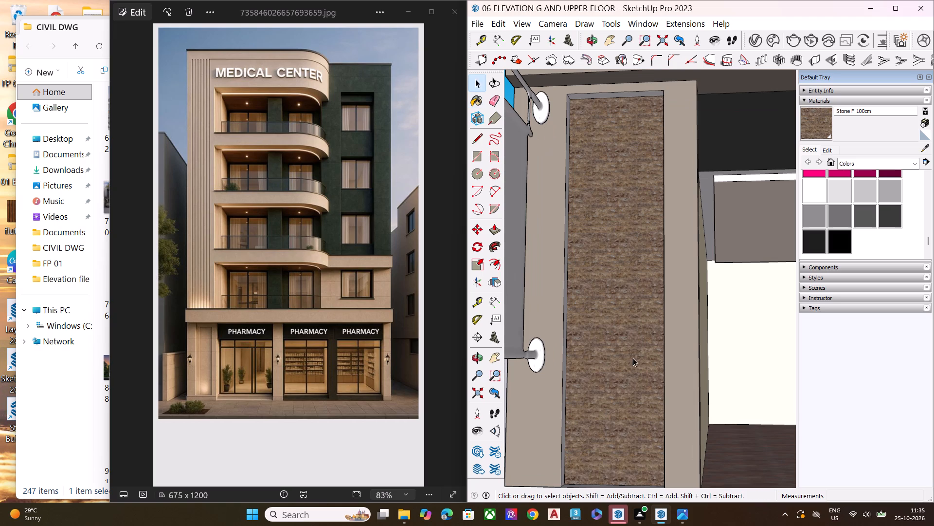
Start positioning the stone texture on the recessed ground-floor panel and stretch it vertically to well over twice its height.
scroll(654, 285, up, 1)
scroll(654, 285, down, 1)
scroll(654, 285, up, 8)
click(607, 298)
right_click(594, 293)
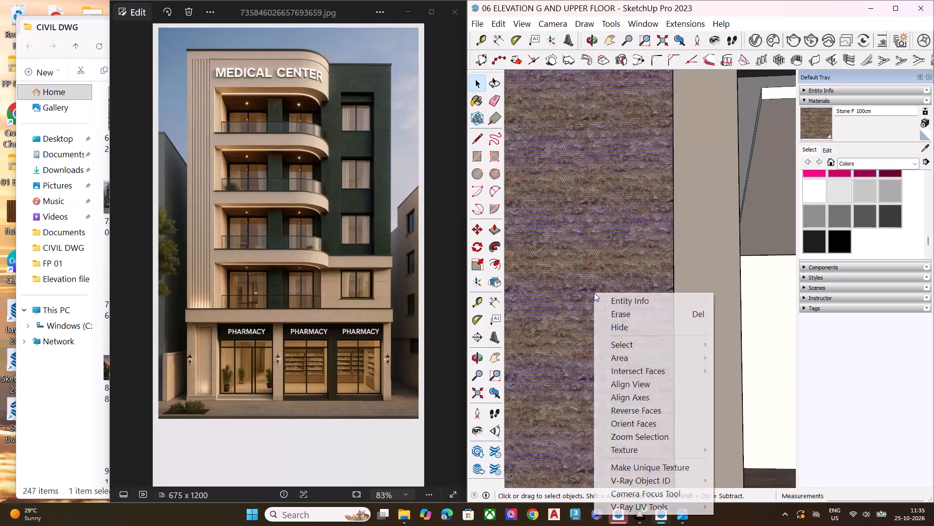
click(642, 447)
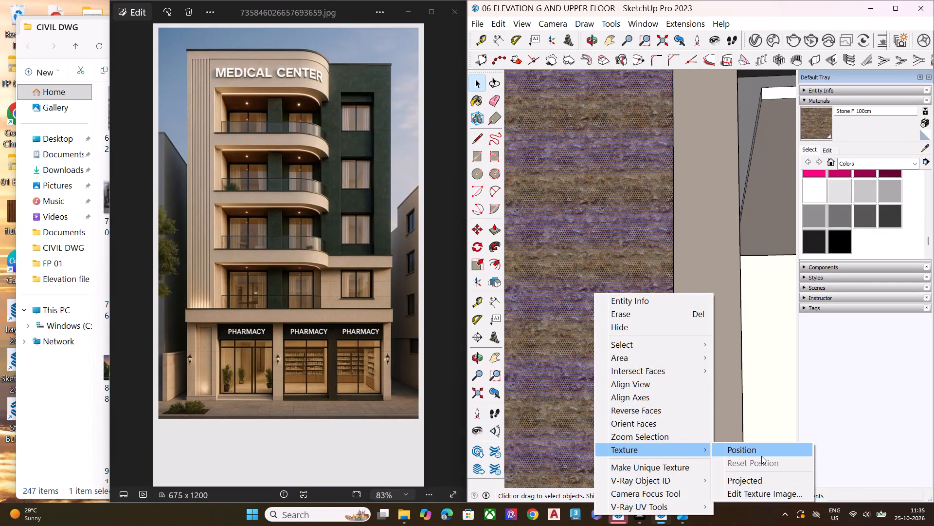
click(761, 456)
scroll(700, 276, down, 5)
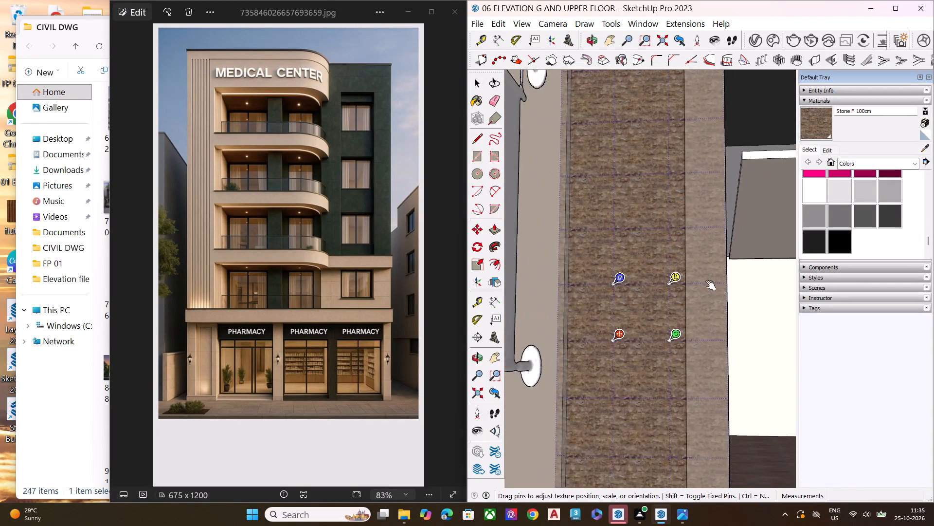
scroll(708, 282, down, 2)
scroll(639, 289, up, 7)
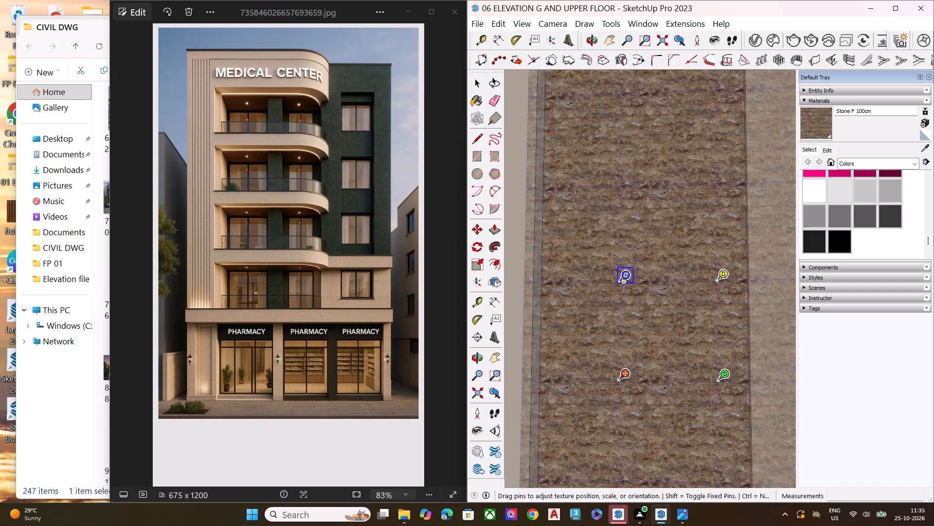
drag(623, 279, 626, 114)
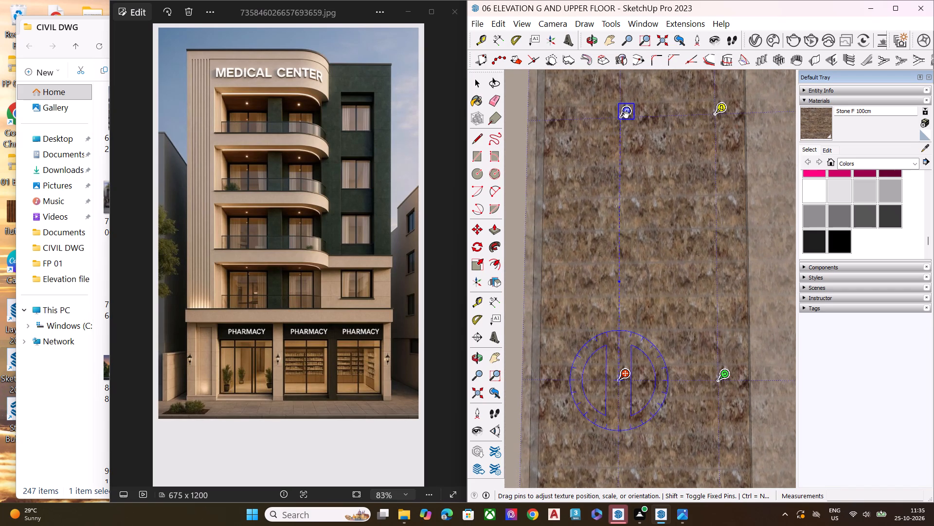
drag(626, 114, 628, 87)
scroll(641, 281, down, 3)
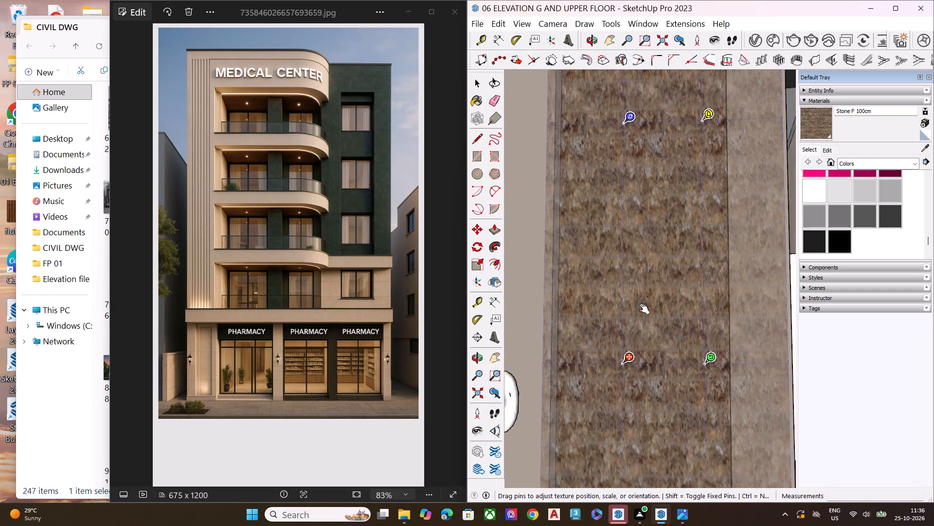
Stretch the panel's stone texture slightly further in the vertical direction and finish positioning it.
scroll(641, 306, down, 3)
scroll(642, 313, up, 1)
scroll(642, 314, down, 8)
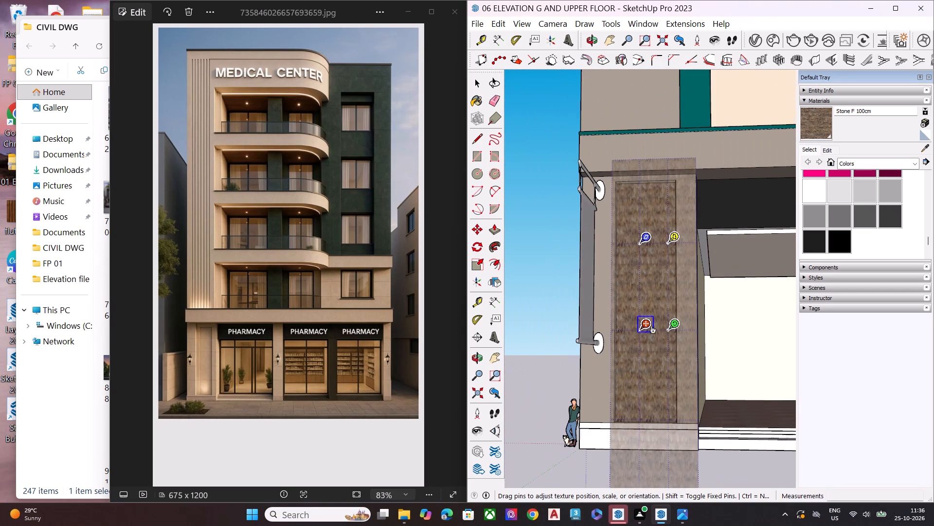
scroll(649, 344, up, 4)
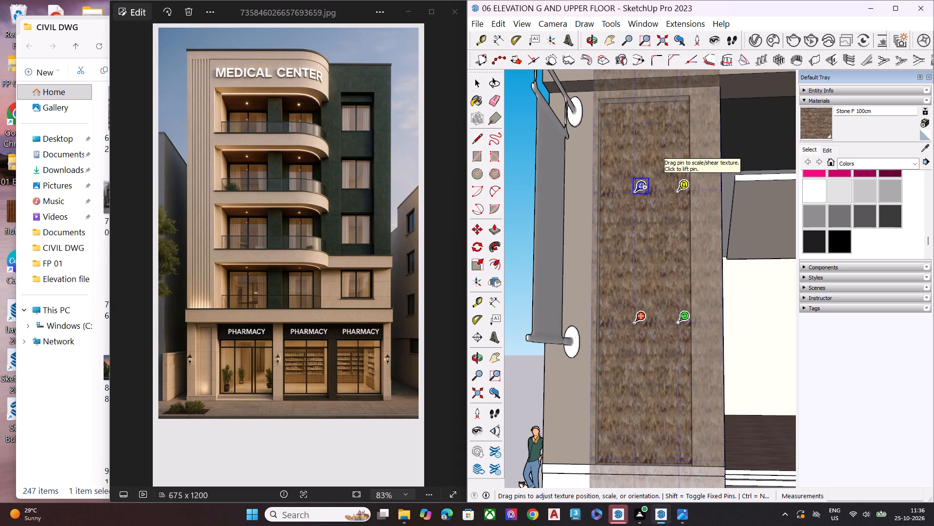
drag(640, 186, 640, 179)
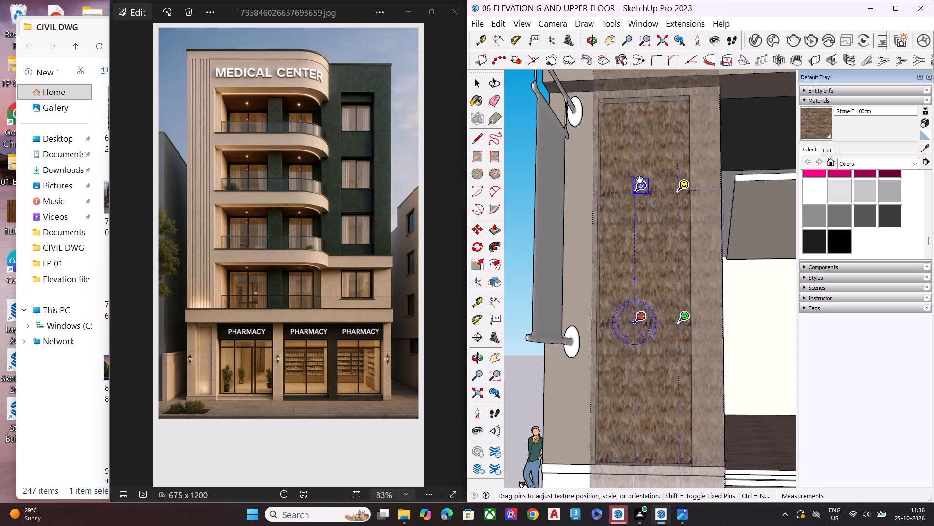
drag(640, 179, 643, 165)
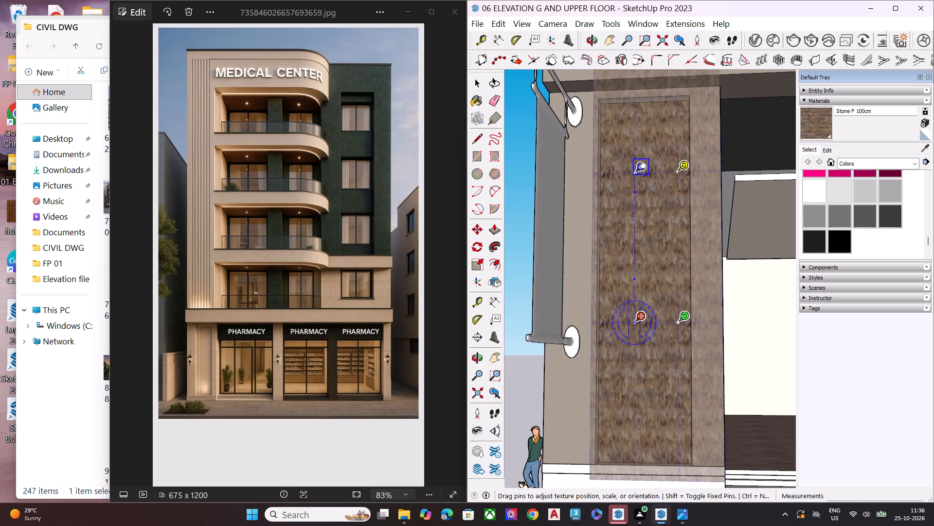
drag(643, 165, 641, 169)
key(space)
Reopen texture positioning on the recessed panel and rotate the stone texture about a quarter turn while shrinking its scale.
scroll(664, 229, up, 5)
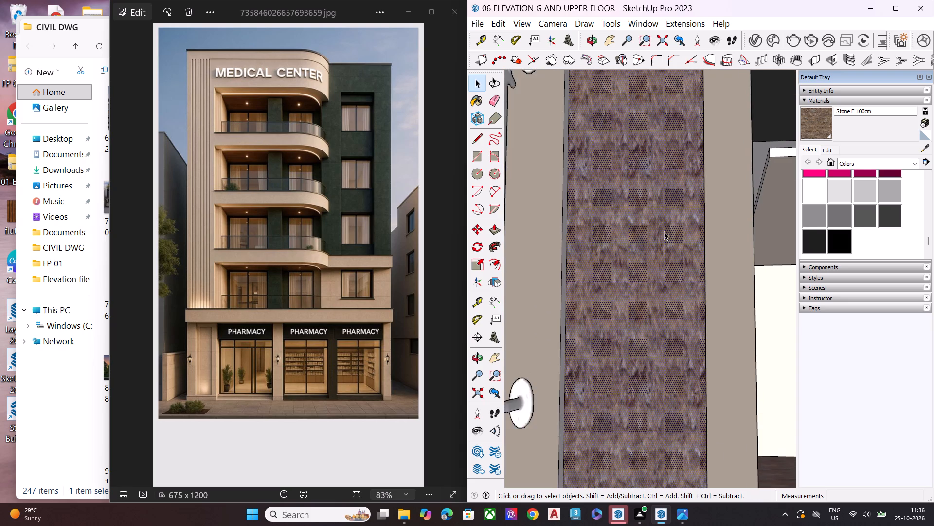
scroll(664, 231, up, 10)
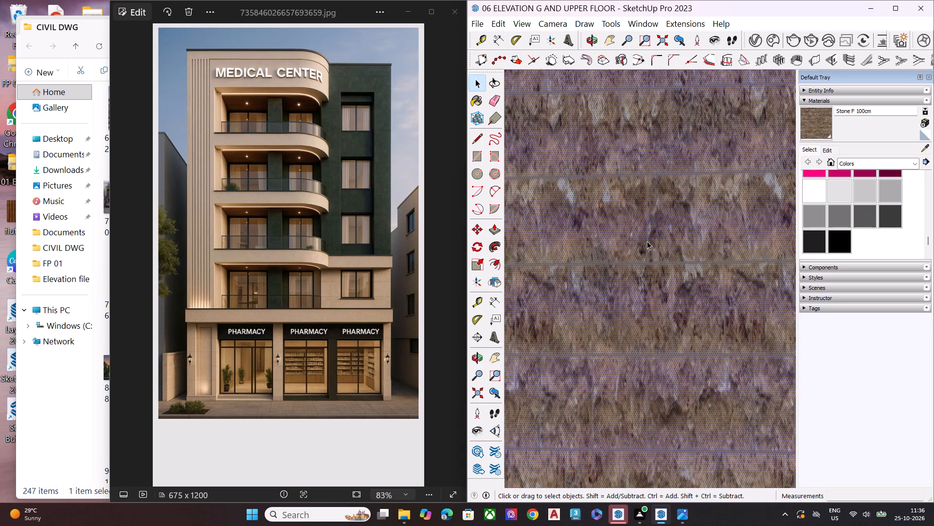
scroll(641, 248, down, 18)
click(608, 323)
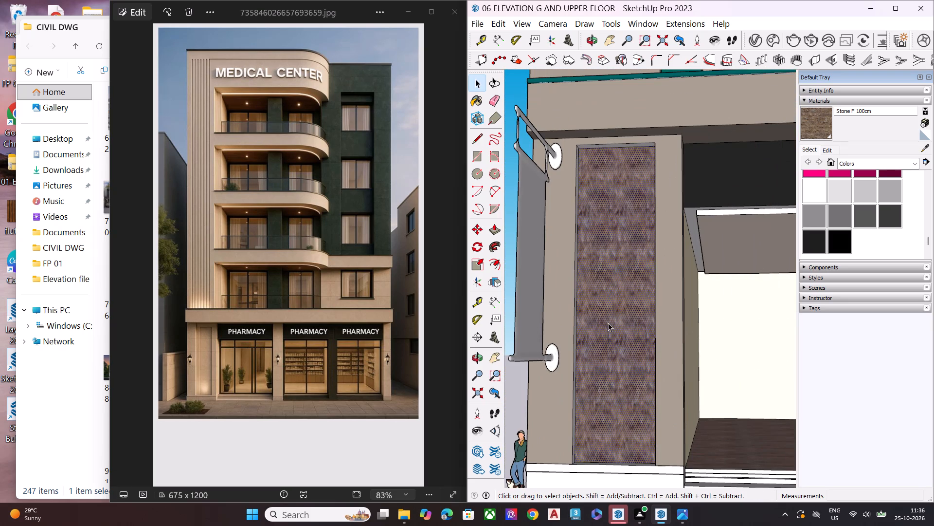
right_click(611, 322)
click(657, 264)
key(space)
right_click(613, 280)
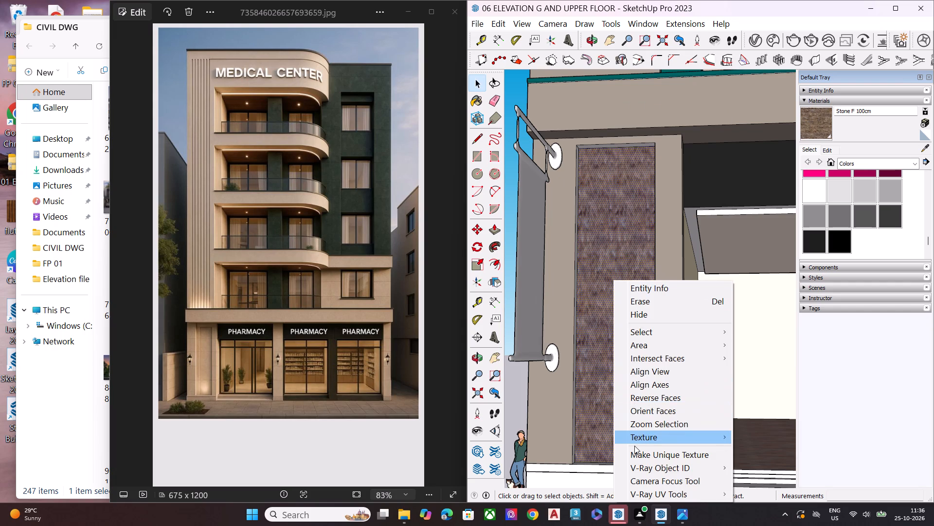
click(634, 446)
right_click(612, 240)
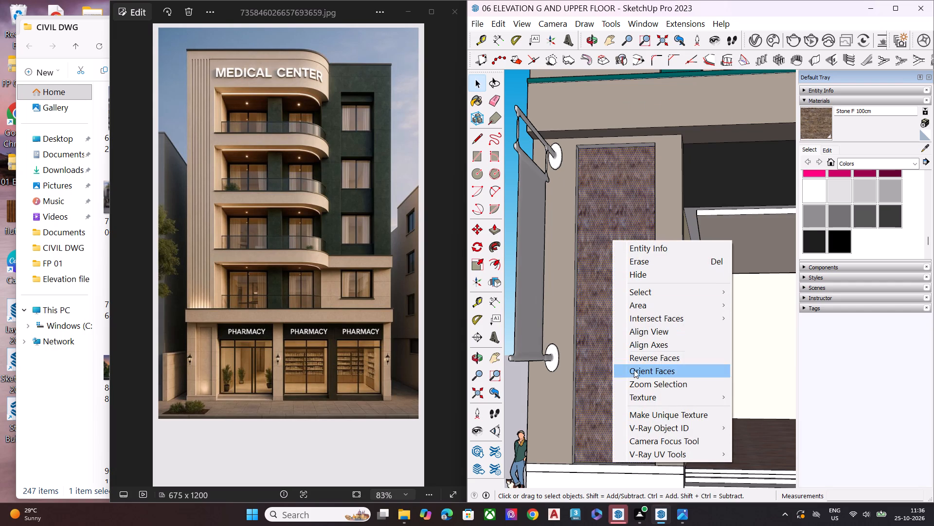
click(642, 398)
click(754, 396)
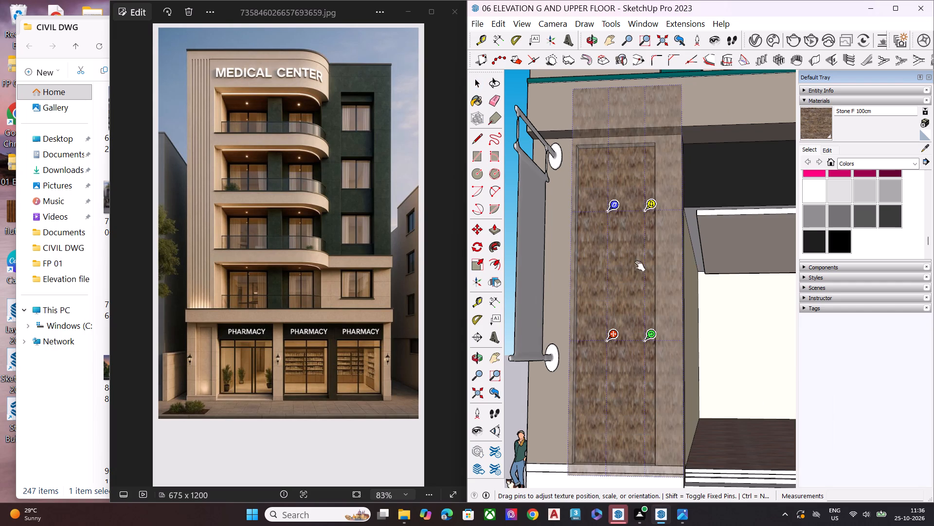
drag(648, 341, 609, 357)
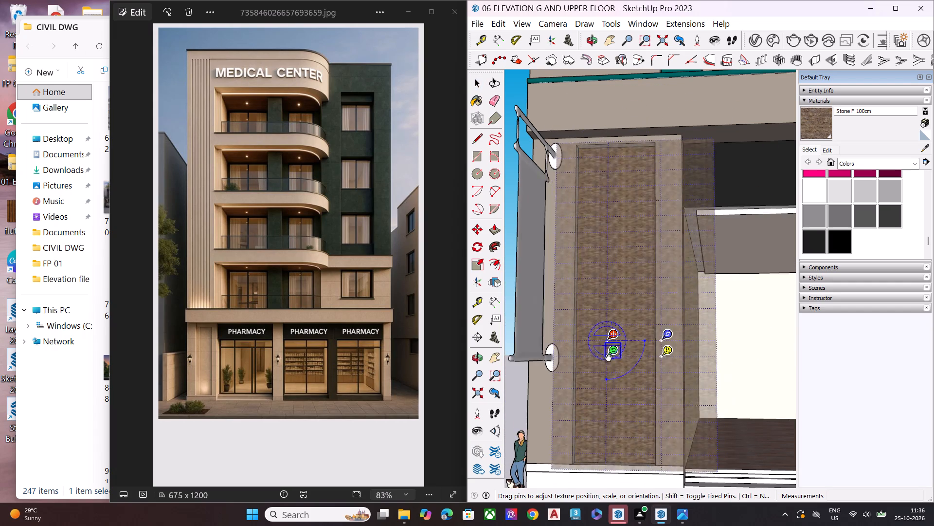
drag(609, 357, 615, 362)
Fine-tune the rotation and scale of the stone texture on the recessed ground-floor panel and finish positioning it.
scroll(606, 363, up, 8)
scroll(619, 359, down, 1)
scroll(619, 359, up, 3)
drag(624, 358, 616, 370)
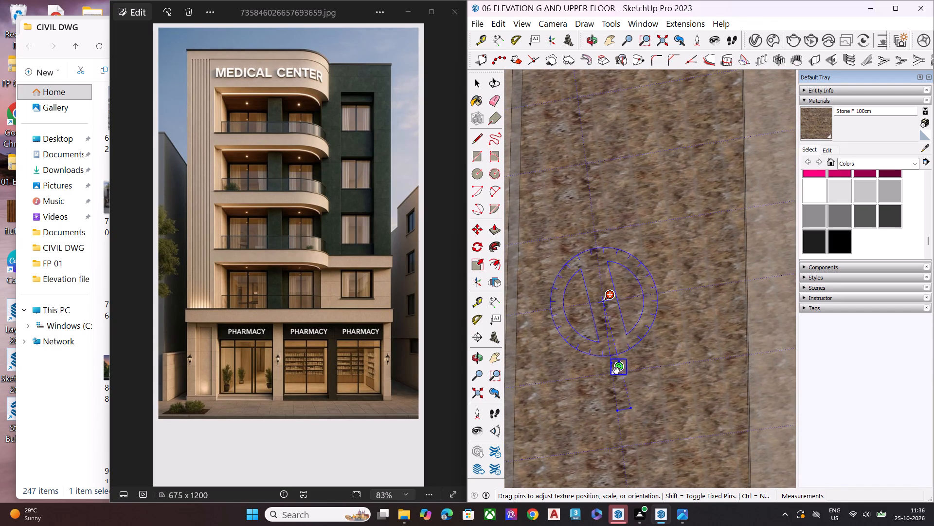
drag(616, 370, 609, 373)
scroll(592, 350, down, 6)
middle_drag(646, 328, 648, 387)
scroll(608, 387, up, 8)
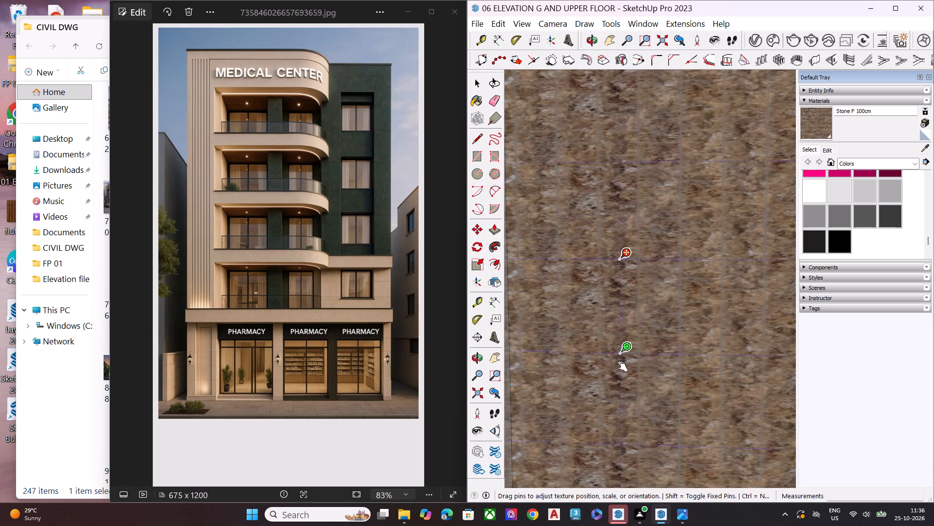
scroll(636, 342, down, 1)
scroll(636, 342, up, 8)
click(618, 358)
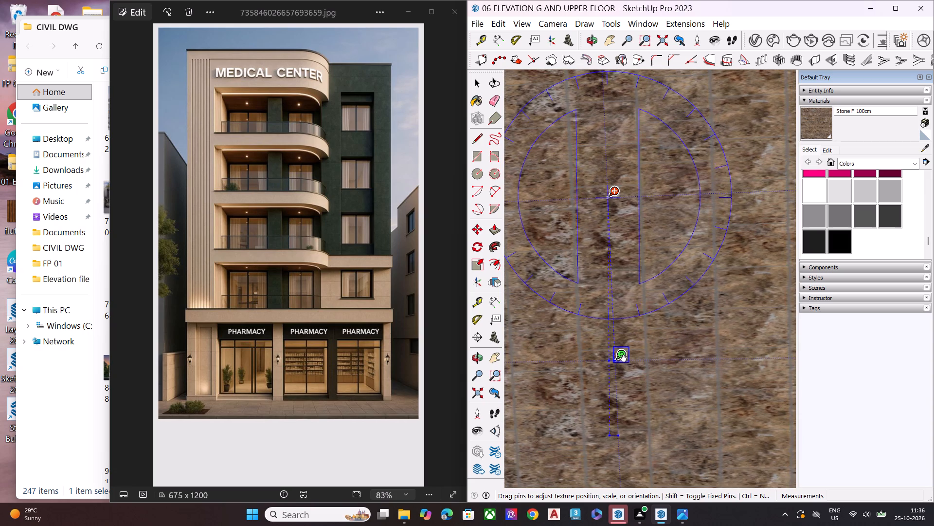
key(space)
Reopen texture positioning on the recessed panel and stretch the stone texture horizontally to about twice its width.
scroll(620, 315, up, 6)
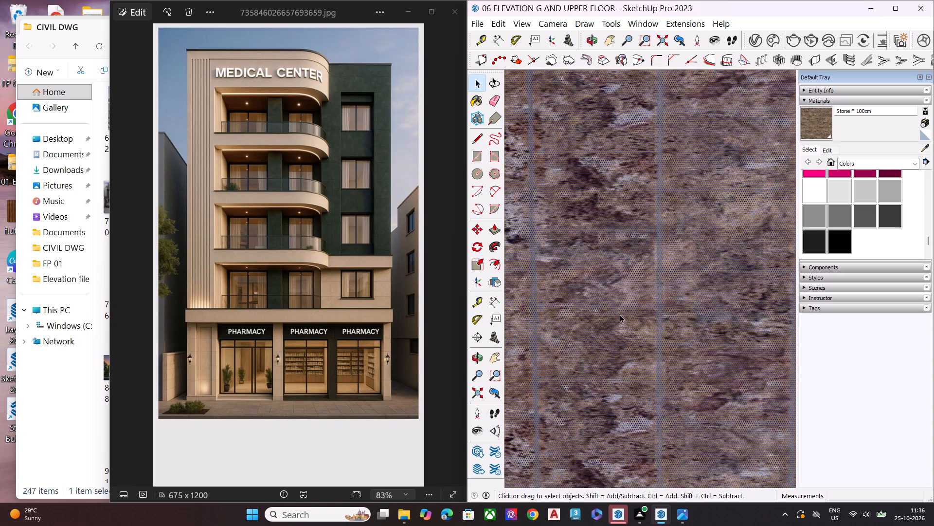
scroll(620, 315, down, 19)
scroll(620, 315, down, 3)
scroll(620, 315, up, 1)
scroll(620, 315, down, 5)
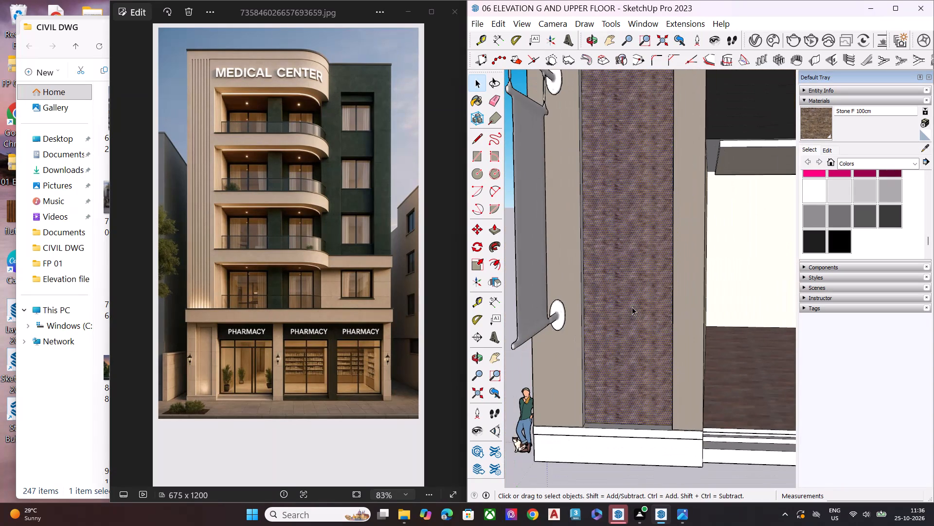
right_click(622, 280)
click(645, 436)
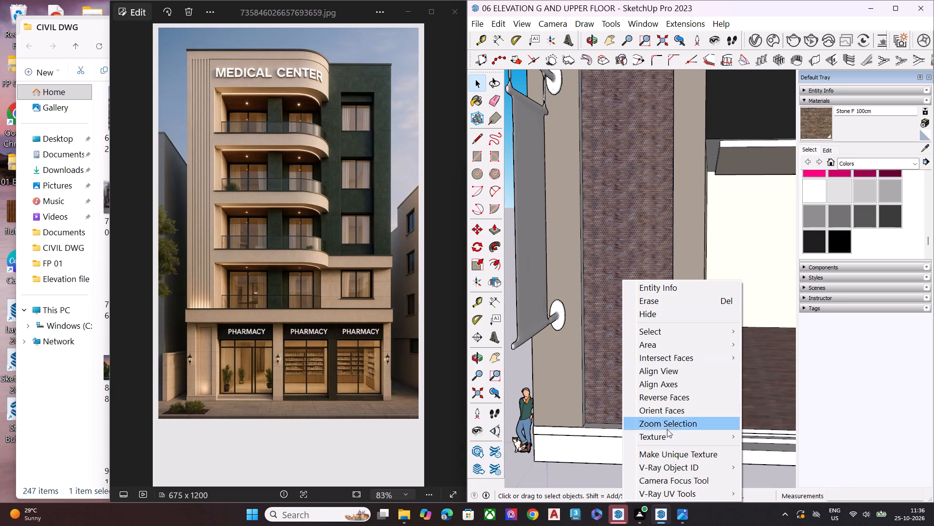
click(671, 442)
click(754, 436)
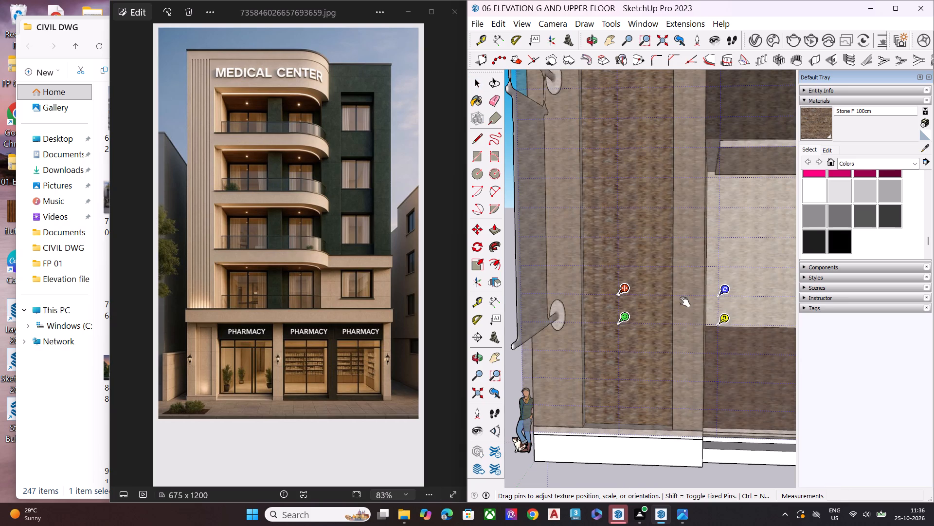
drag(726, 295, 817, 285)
Examine the stretched stone texture on the recessed panel up close and from a distance.
scroll(652, 299, down, 7)
scroll(589, 303, up, 4)
scroll(623, 294, down, 1)
scroll(628, 293, up, 3)
scroll(632, 293, down, 1)
scroll(632, 293, up, 5)
scroll(654, 278, down, 1)
scroll(654, 278, up, 3)
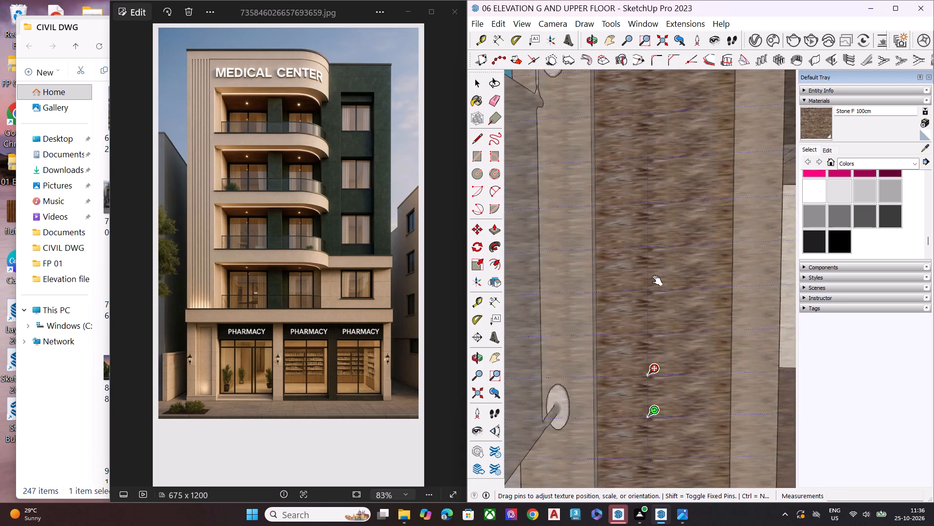
scroll(654, 278, up, 9)
scroll(652, 280, down, 2)
scroll(652, 280, up, 8)
scroll(641, 284, down, 2)
scroll(627, 287, up, 1)
scroll(627, 287, down, 4)
scroll(616, 287, up, 1)
scroll(616, 287, down, 6)
scroll(627, 279, up, 2)
scroll(627, 279, down, 3)
scroll(627, 279, up, 2)
scroll(627, 279, down, 2)
scroll(626, 279, up, 1)
scroll(626, 279, down, 3)
scroll(626, 279, up, 1)
scroll(626, 279, down, 4)
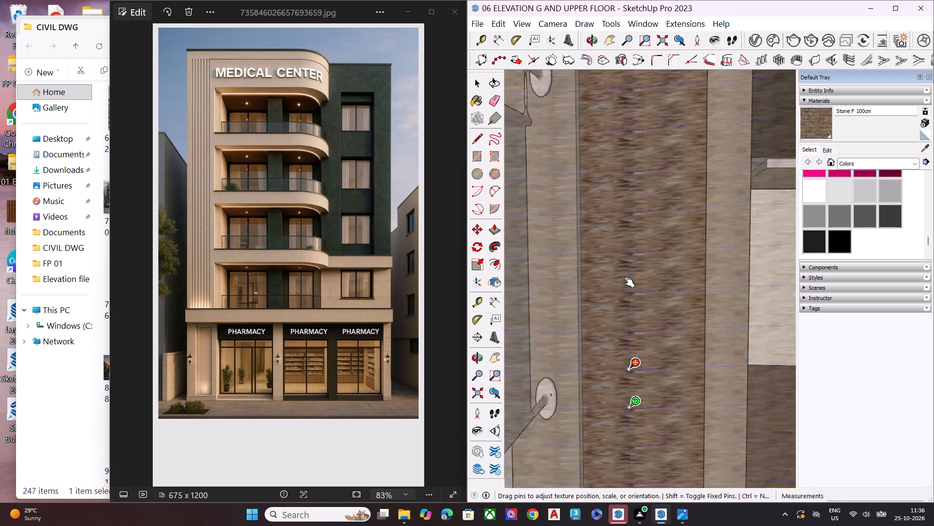
scroll(626, 279, down, 7)
scroll(626, 283, up, 1)
scroll(626, 283, down, 6)
scroll(626, 283, up, 2)
scroll(626, 283, down, 1)
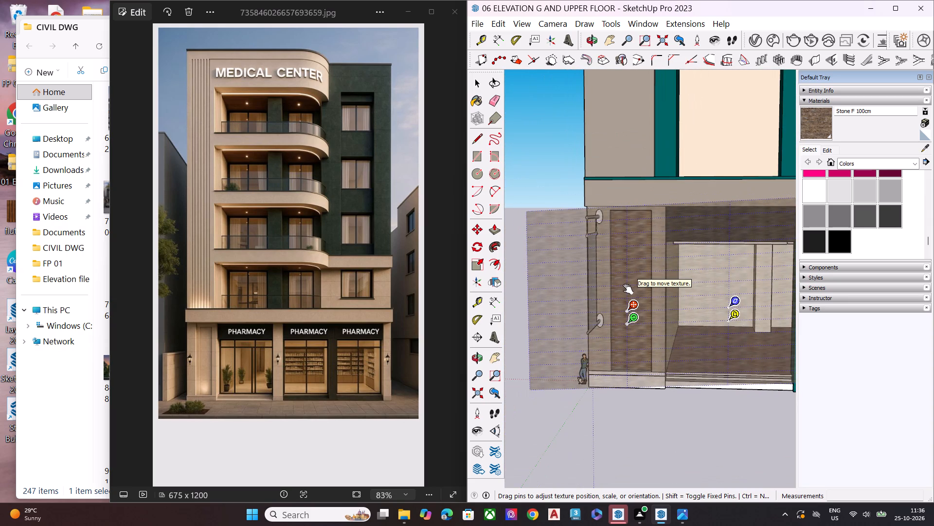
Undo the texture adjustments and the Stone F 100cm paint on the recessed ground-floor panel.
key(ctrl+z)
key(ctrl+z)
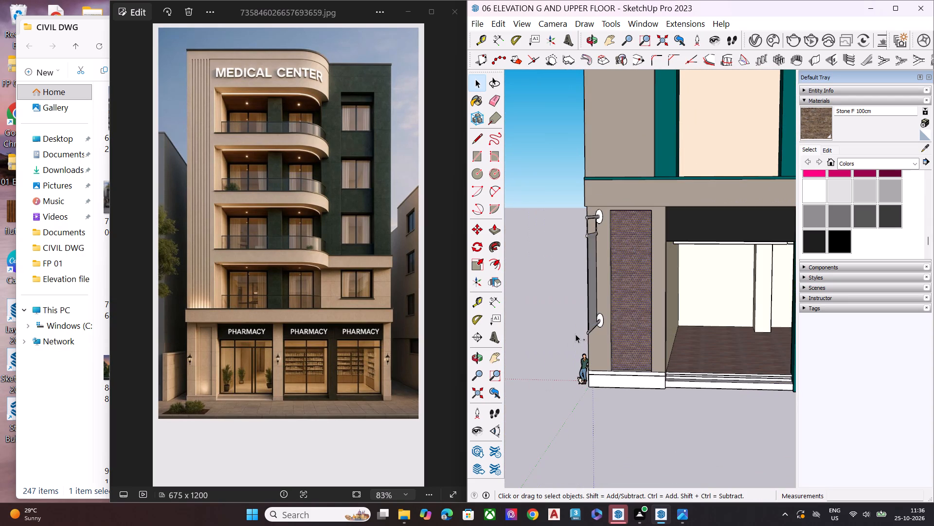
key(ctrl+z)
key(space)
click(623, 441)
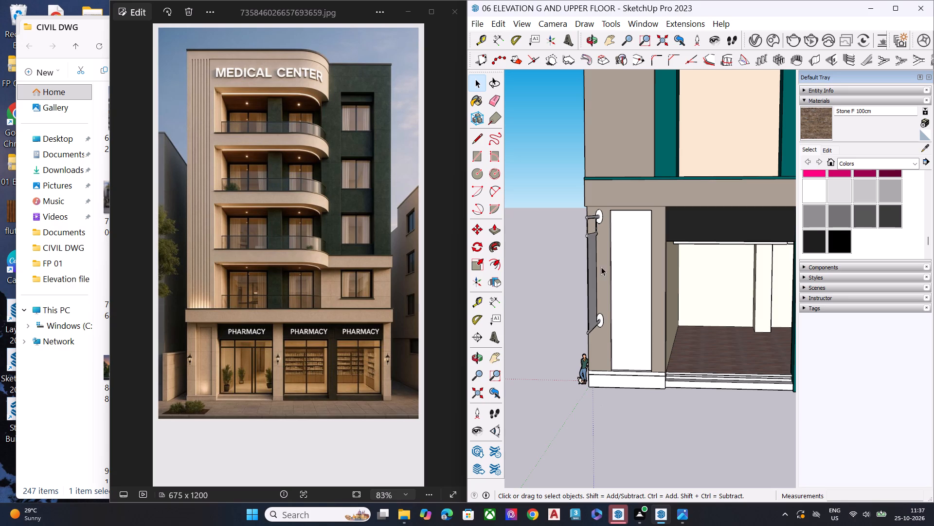
Draw a vertical line about 25' long on the shopfront's far end wall, from the black fascia's lower corner down to the wall base.
scroll(664, 204, down, 4)
key(space)
key(space)
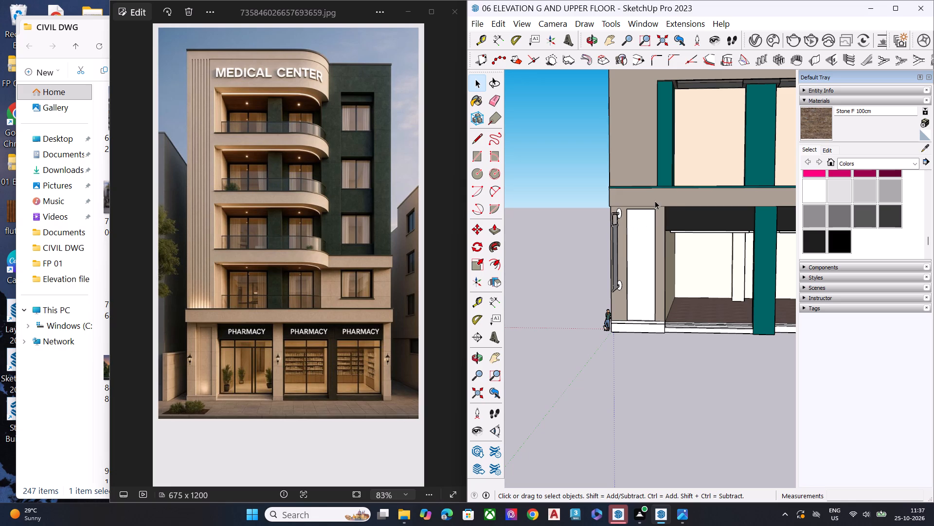
scroll(631, 188, down, 8)
middle_drag(647, 259, 799, 250)
scroll(729, 245, up, 5)
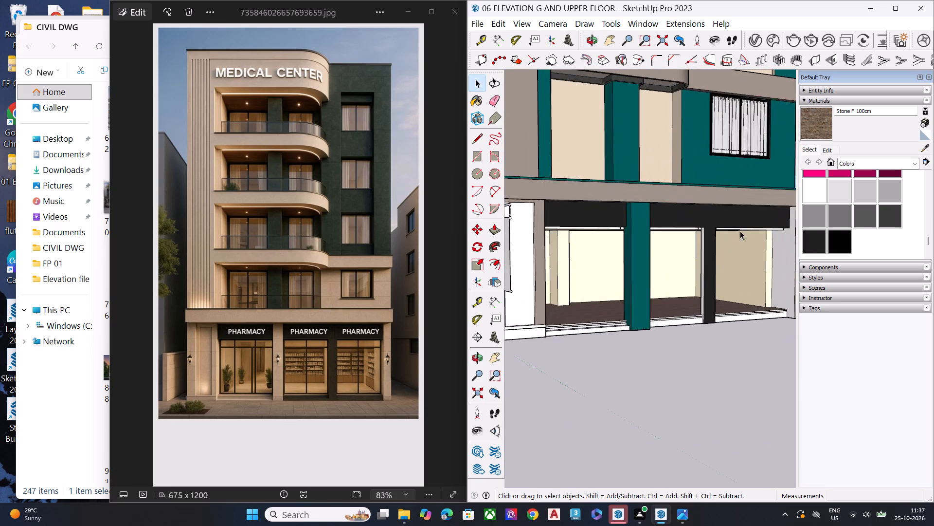
scroll(740, 231, up, 2)
scroll(638, 256, down, 6)
key(space)
middle_drag(702, 263, 726, 230)
scroll(725, 237, up, 9)
middle_drag(696, 228, 736, 182)
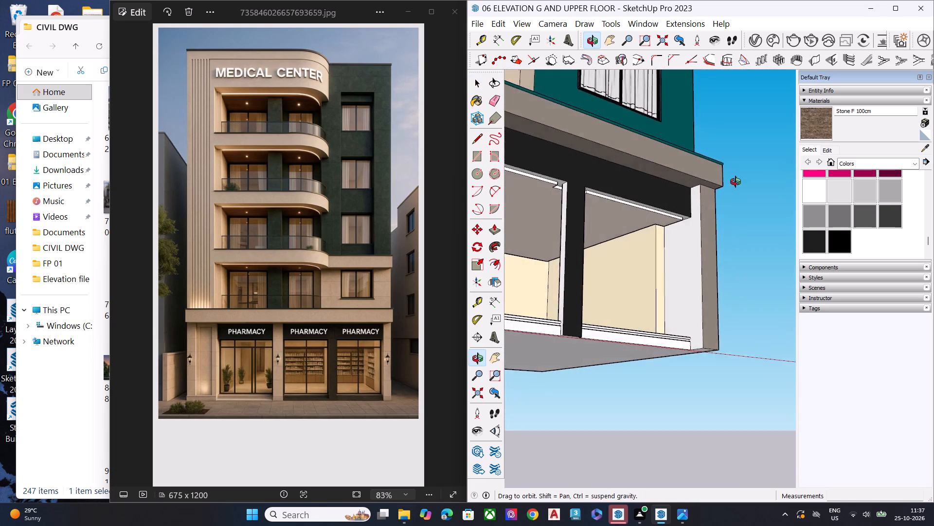
middle_drag(736, 182, 753, 244)
scroll(715, 207, up, 9)
middle_drag(654, 253, 675, 191)
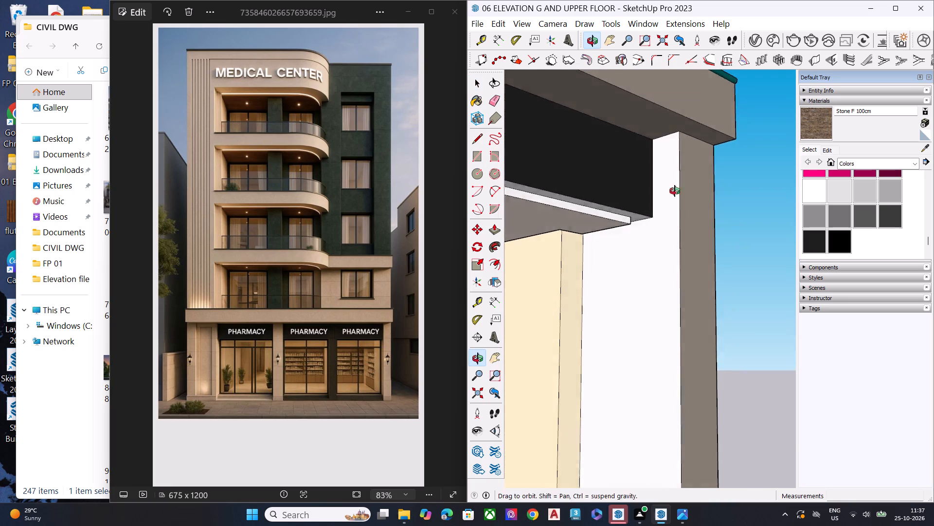
middle_drag(675, 191, 679, 182)
scroll(679, 182, up, 1)
scroll(665, 207, down, 3)
scroll(661, 211, up, 1)
scroll(658, 213, down, 2)
scroll(657, 214, up, 1)
scroll(657, 216, down, 1)
key(l)
click(653, 218)
scroll(638, 262, down, 1)
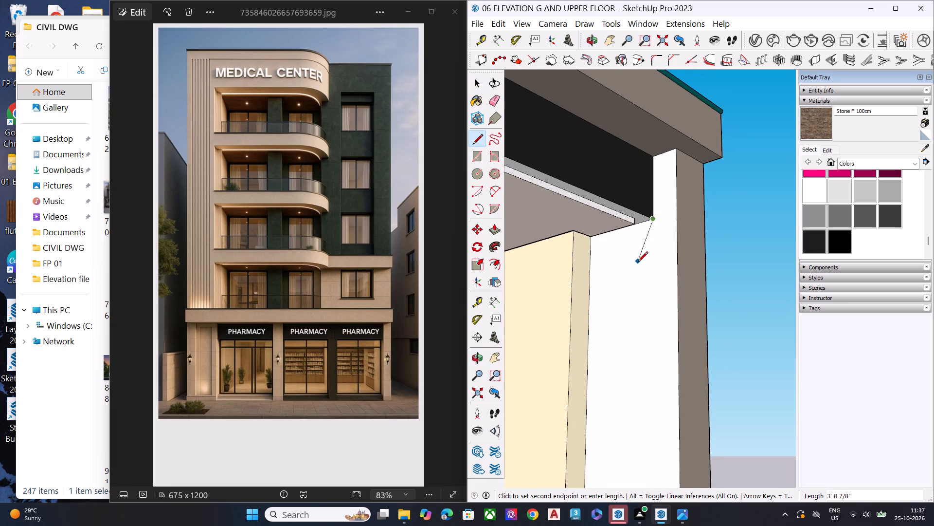
scroll(638, 263, down, 2)
scroll(638, 263, up, 2)
scroll(638, 265, down, 3)
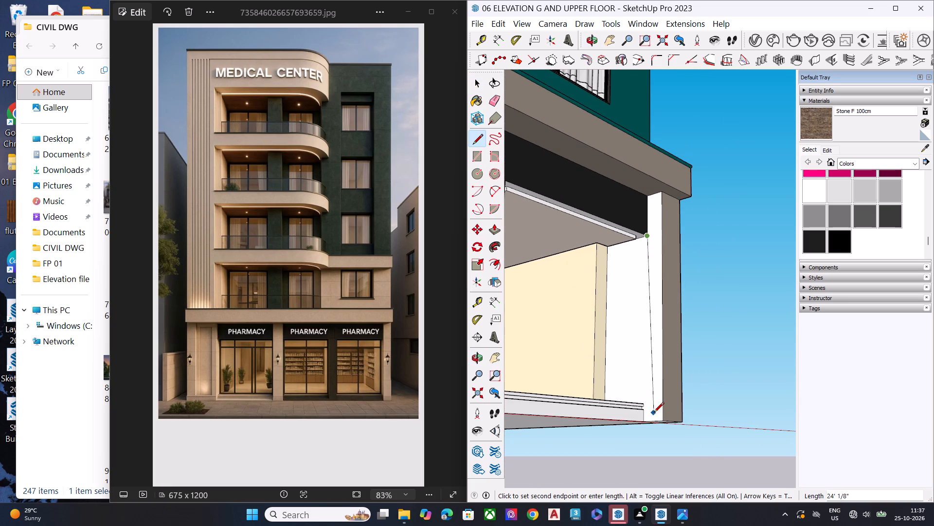
scroll(651, 417, up, 3)
scroll(647, 423, down, 1)
scroll(646, 426, up, 7)
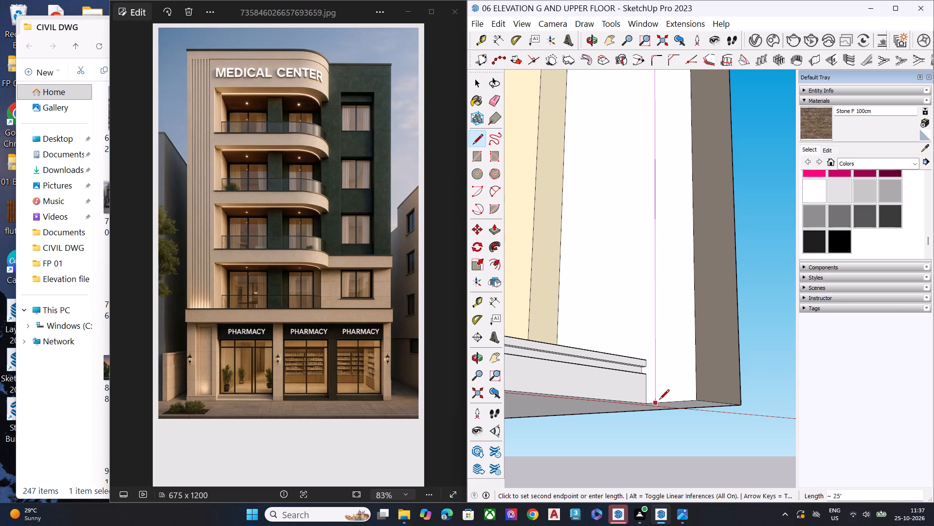
click(659, 400)
key(space)
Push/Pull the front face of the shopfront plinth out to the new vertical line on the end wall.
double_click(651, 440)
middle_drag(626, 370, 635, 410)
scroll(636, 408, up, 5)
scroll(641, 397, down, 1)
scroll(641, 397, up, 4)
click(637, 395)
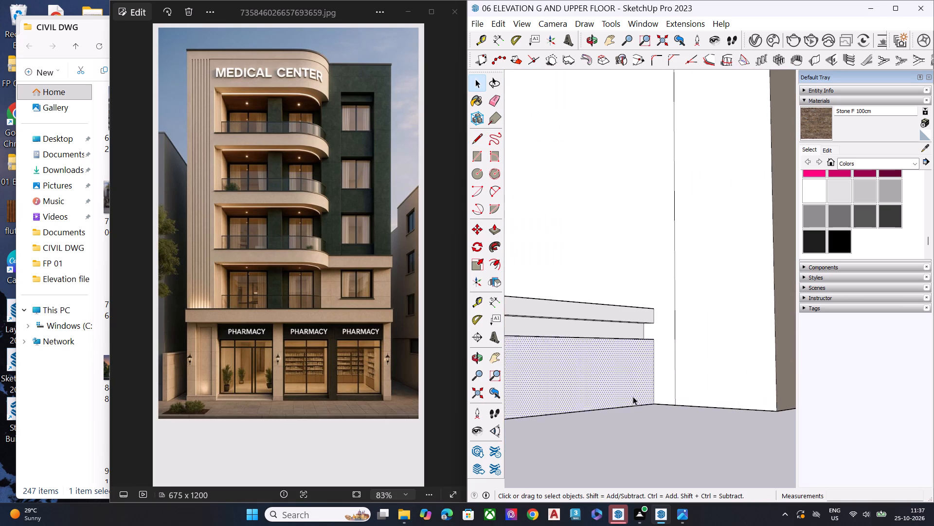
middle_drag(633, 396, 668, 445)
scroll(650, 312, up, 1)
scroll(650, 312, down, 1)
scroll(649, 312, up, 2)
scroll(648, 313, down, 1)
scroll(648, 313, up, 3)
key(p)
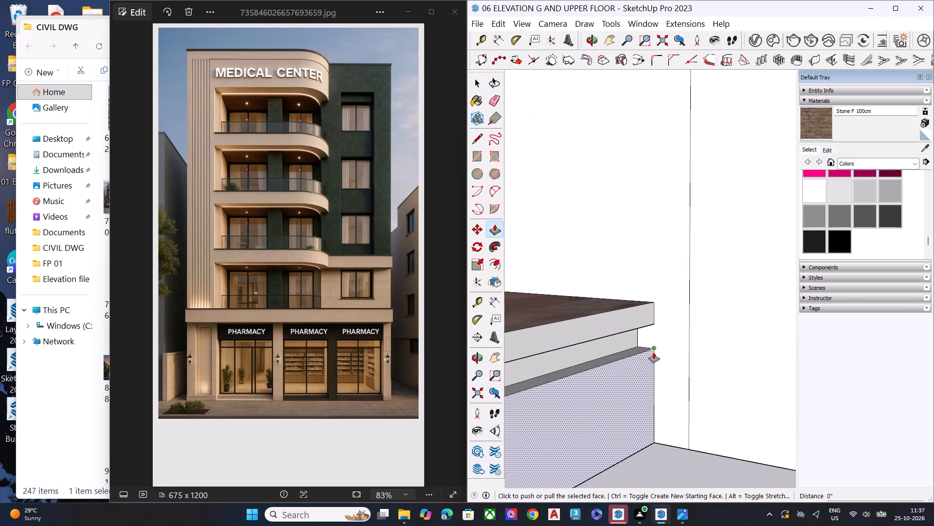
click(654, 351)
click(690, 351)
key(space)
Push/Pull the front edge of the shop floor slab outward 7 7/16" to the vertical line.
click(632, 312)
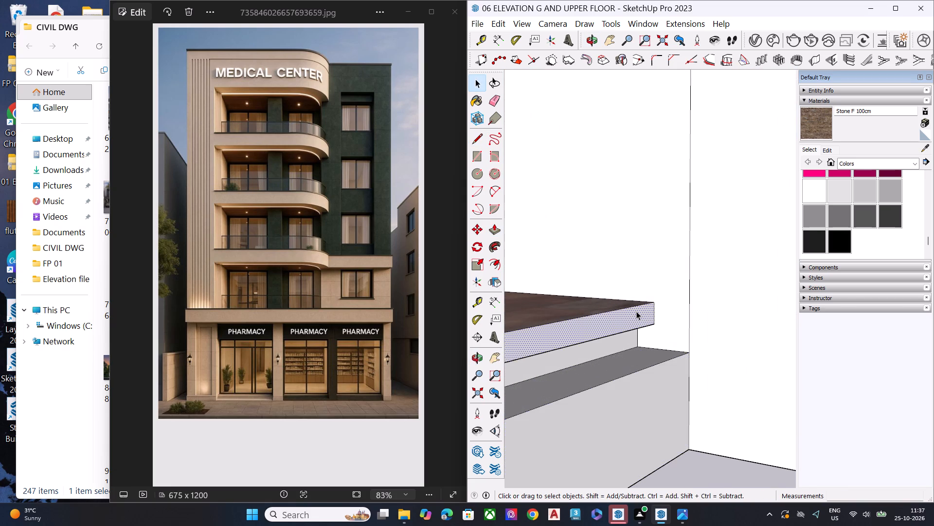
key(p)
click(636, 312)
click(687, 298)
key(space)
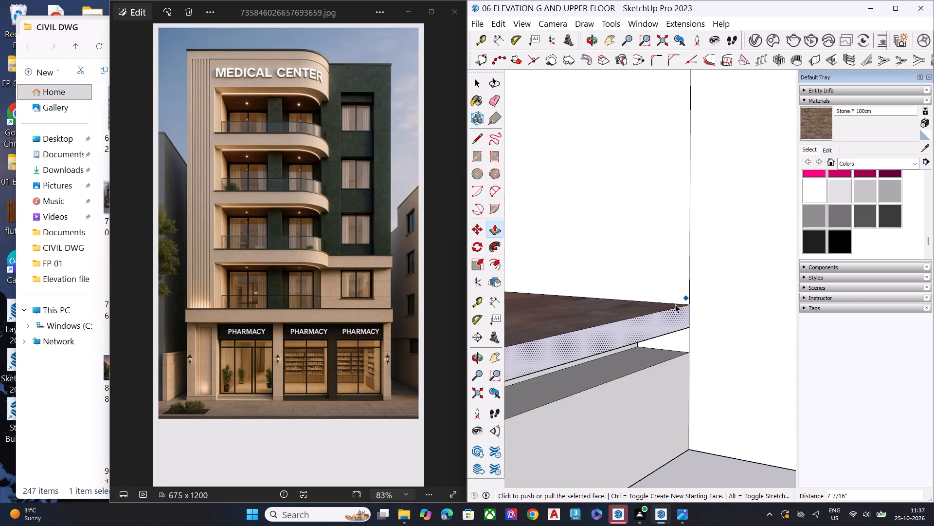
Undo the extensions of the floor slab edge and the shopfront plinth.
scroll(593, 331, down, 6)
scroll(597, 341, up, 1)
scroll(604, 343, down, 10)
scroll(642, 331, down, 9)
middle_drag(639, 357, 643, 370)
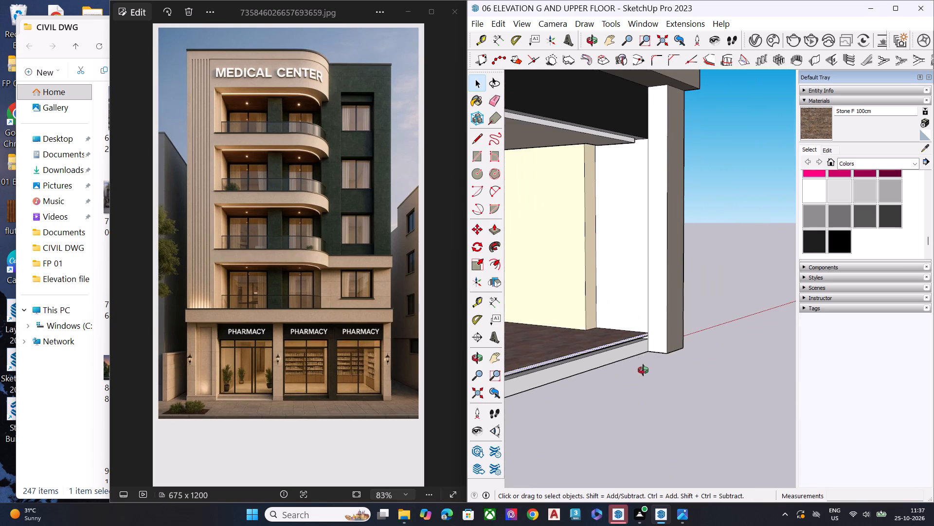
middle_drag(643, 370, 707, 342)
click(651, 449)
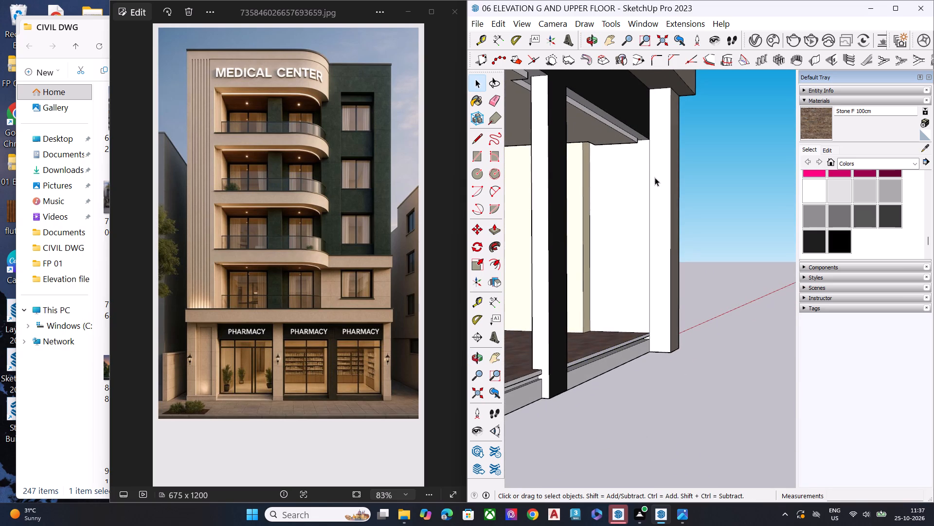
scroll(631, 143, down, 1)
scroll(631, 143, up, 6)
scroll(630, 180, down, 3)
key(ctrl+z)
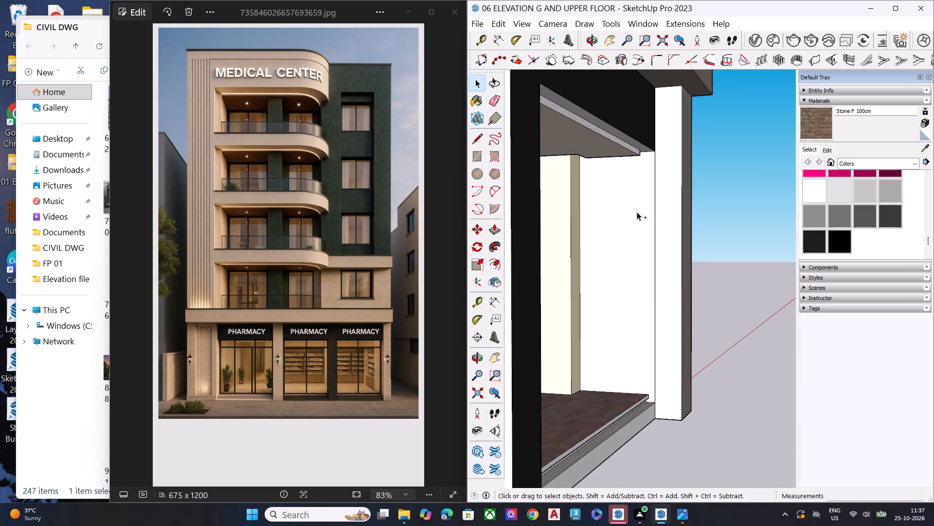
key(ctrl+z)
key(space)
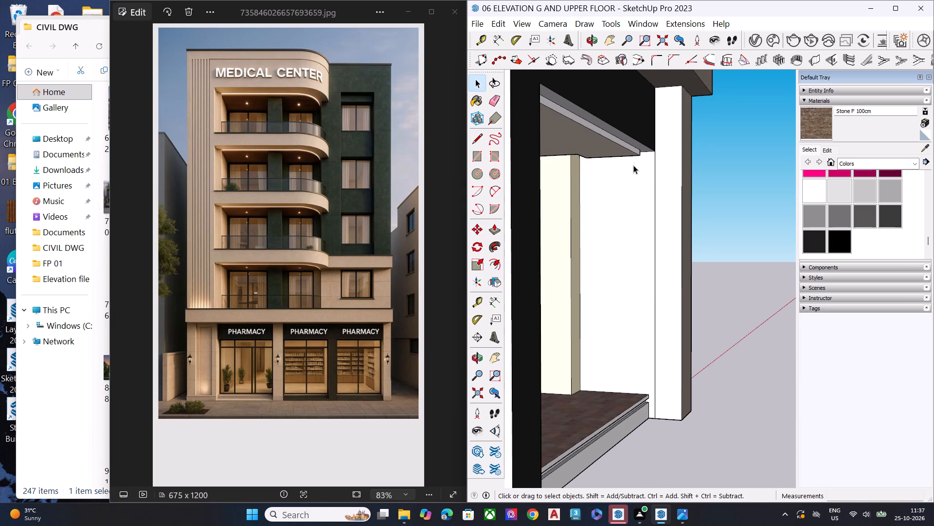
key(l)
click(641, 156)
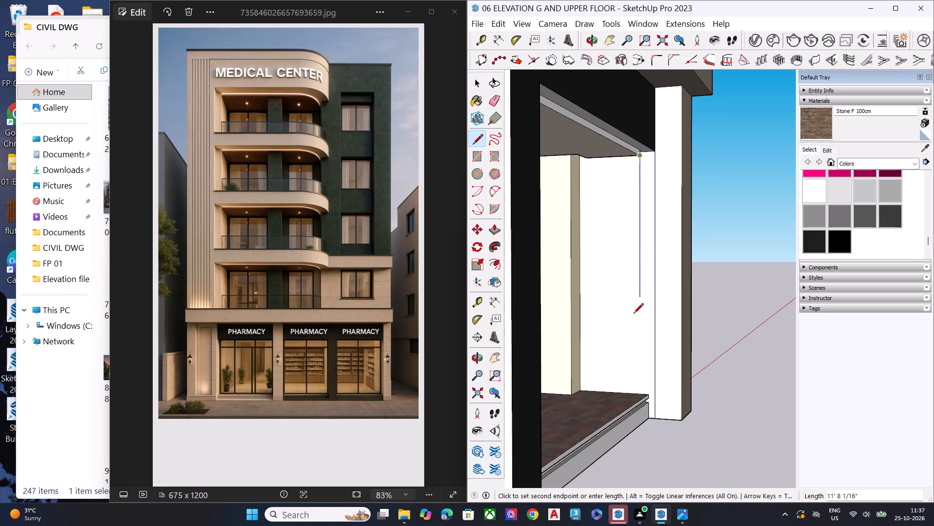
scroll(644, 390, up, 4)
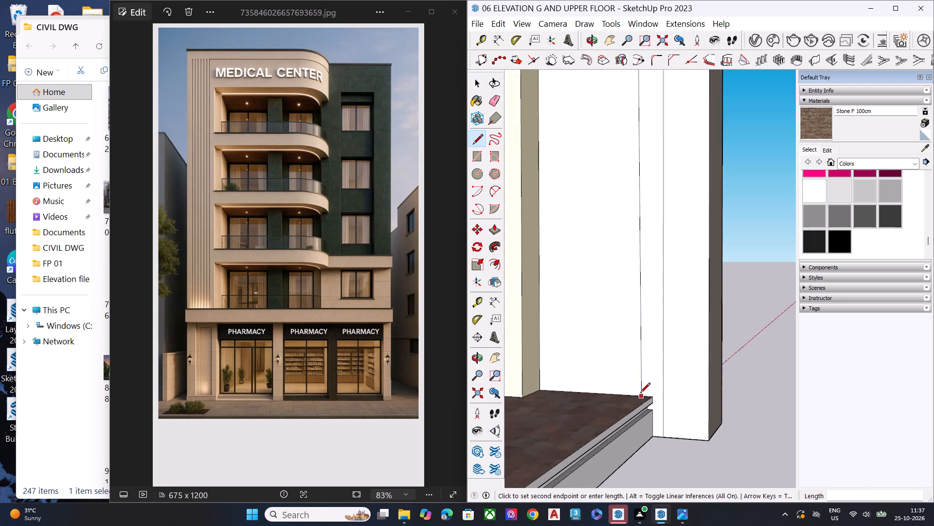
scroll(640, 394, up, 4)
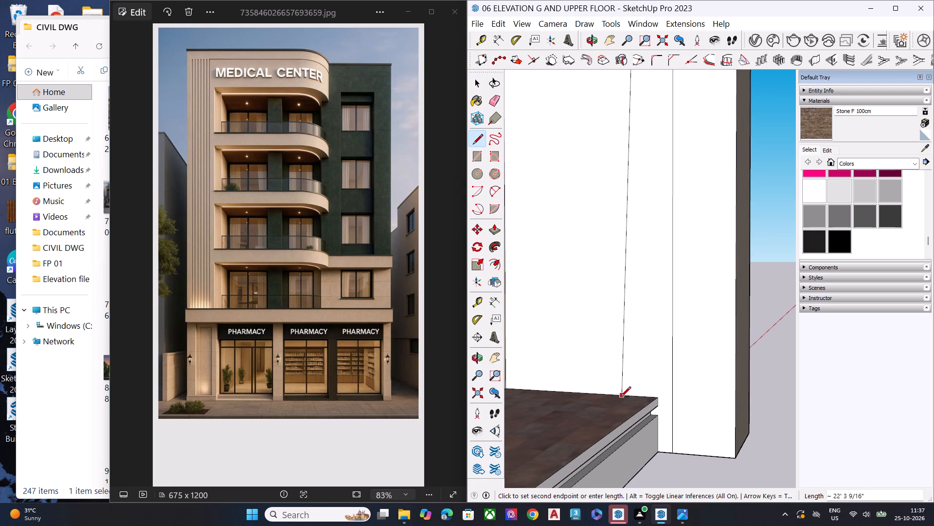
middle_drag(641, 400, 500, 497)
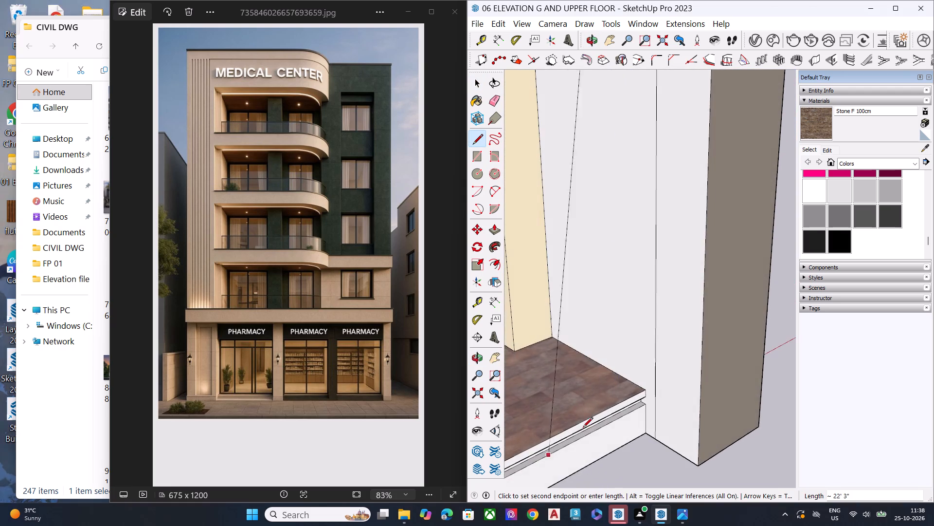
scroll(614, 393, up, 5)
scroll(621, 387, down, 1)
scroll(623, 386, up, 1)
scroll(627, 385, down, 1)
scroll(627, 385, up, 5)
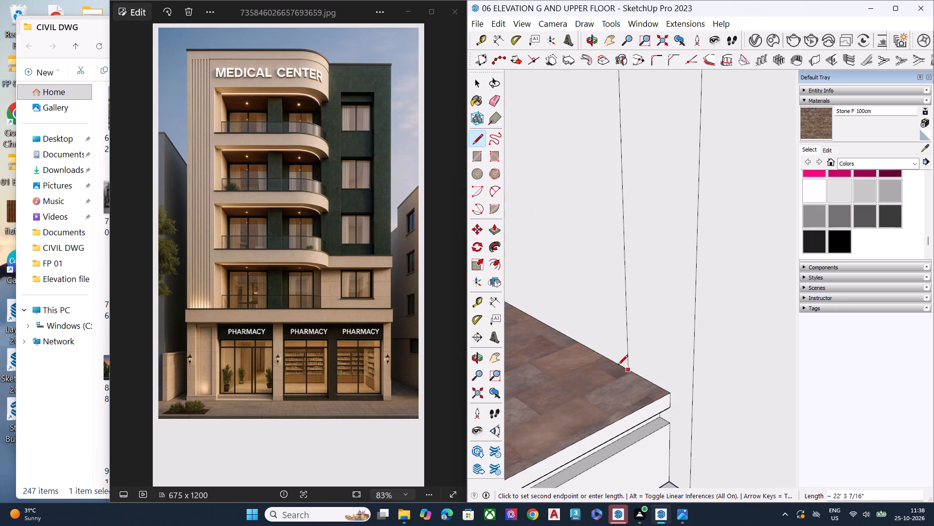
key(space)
Examine how the floor edge, the fascia and the soffit meet the shopfront's end wall.
scroll(595, 345, down, 3)
scroll(598, 348, up, 1)
scroll(601, 352, down, 3)
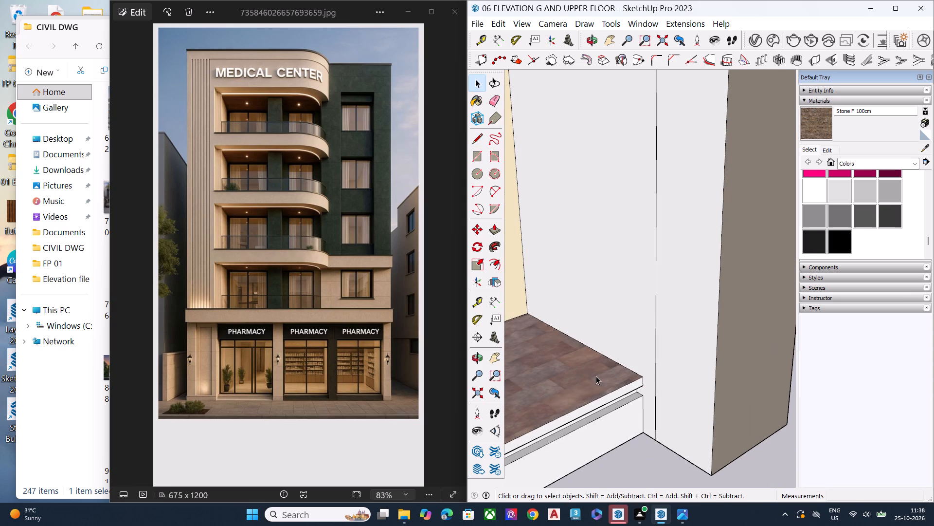
scroll(562, 367, down, 9)
scroll(589, 383, up, 2)
middle_drag(585, 384, 577, 251)
scroll(587, 238, up, 2)
scroll(593, 273, down, 9)
scroll(591, 157, up, 1)
scroll(591, 146, down, 1)
scroll(591, 144, up, 7)
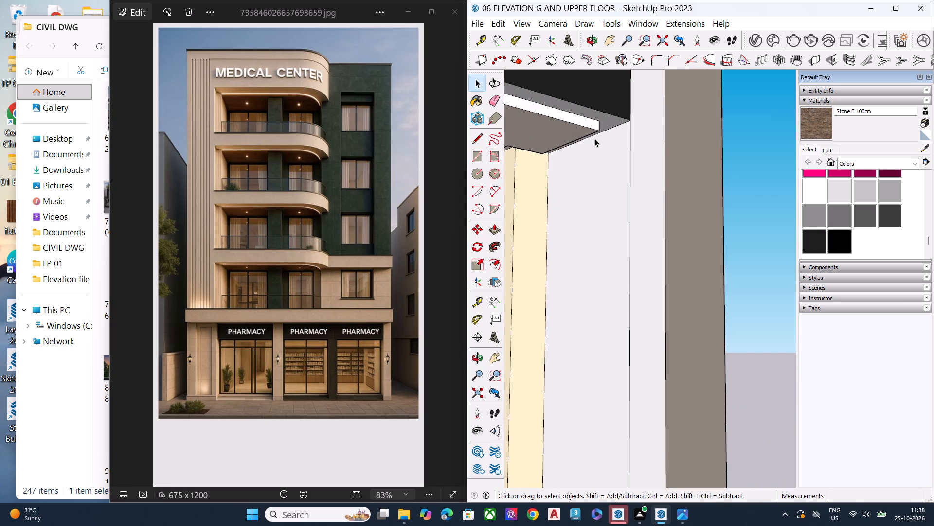
scroll(625, 261, down, 5)
scroll(626, 295, up, 1)
scroll(626, 301, down, 1)
middle_drag(625, 320, 709, 293)
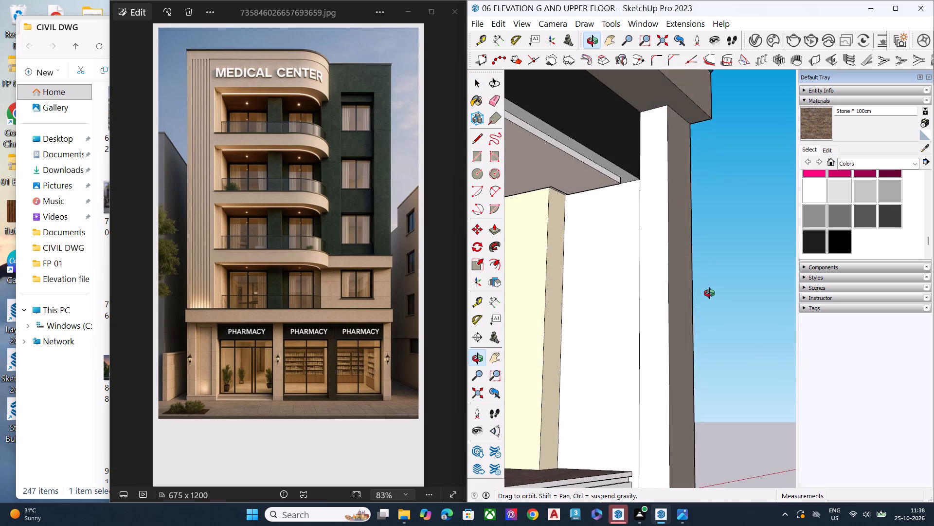
Examine how the shop floor edge and the plinth meet the base of the shopfront's end wall.
middle_drag(709, 293, 736, 374)
scroll(604, 278, down, 7)
scroll(599, 371, up, 8)
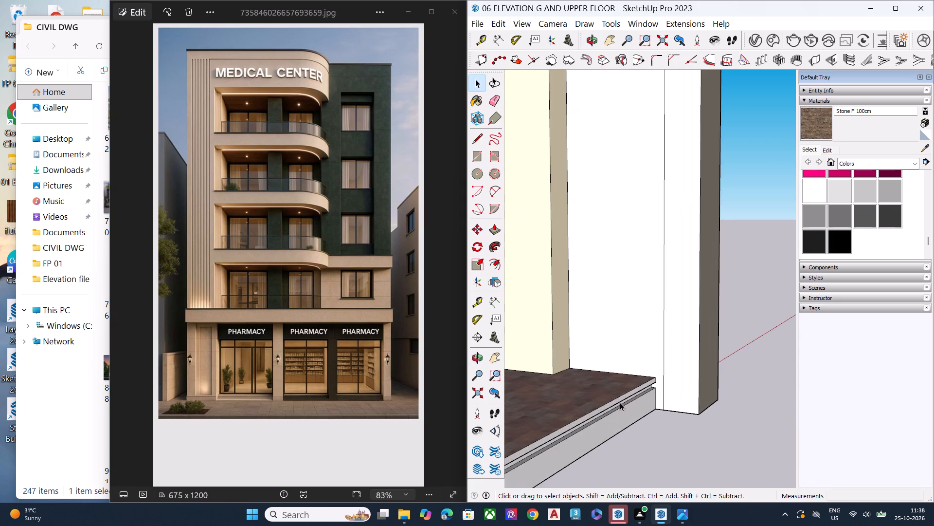
scroll(604, 293, down, 10)
scroll(595, 280, up, 1)
scroll(596, 280, down, 8)
middle_drag(580, 319, 615, 348)
scroll(615, 348, up, 1)
scroll(615, 349, down, 1)
scroll(614, 349, up, 1)
scroll(607, 345, down, 2)
scroll(598, 342, up, 6)
scroll(604, 306, down, 1)
scroll(604, 306, up, 1)
scroll(604, 306, down, 1)
scroll(604, 306, up, 1)
scroll(604, 306, down, 1)
scroll(604, 306, up, 4)
scroll(640, 283, up, 5)
scroll(640, 283, down, 1)
scroll(640, 283, up, 5)
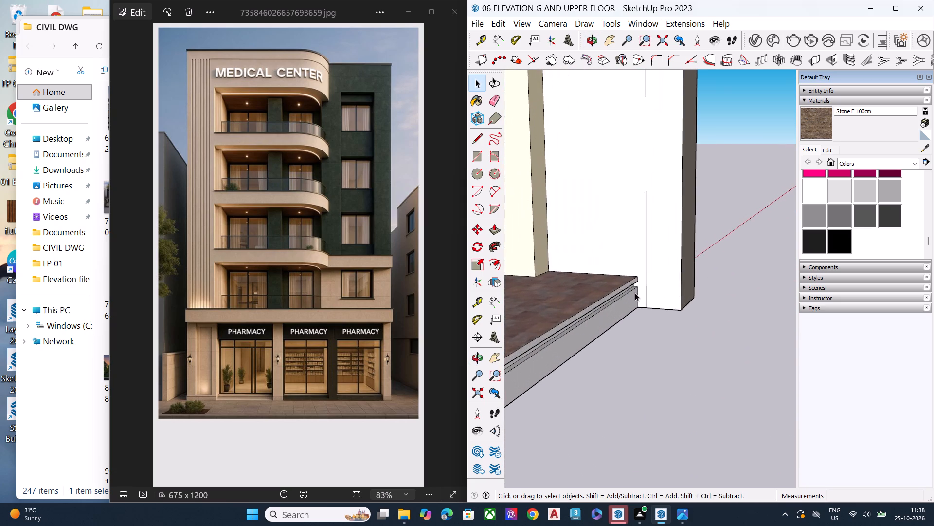
scroll(634, 303, up, 1)
scroll(634, 303, down, 1)
scroll(634, 303, up, 1)
scroll(634, 303, down, 2)
scroll(634, 303, up, 4)
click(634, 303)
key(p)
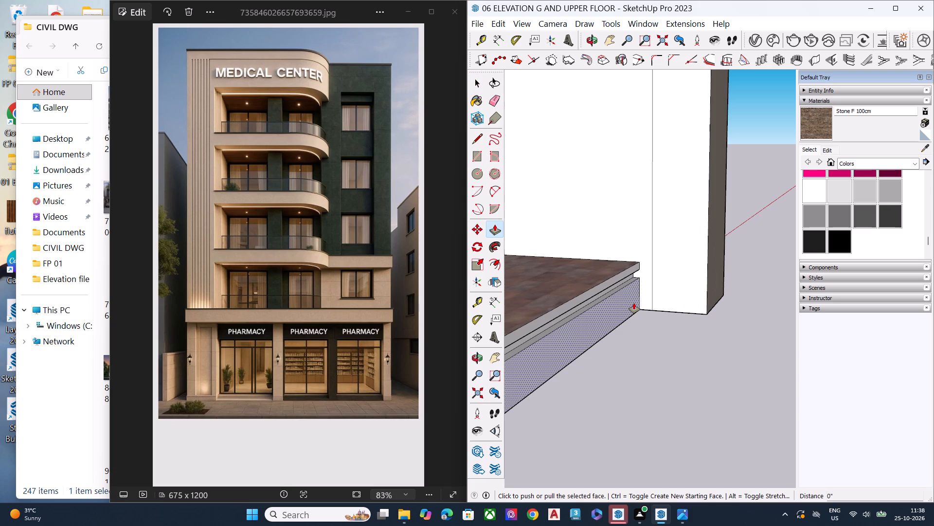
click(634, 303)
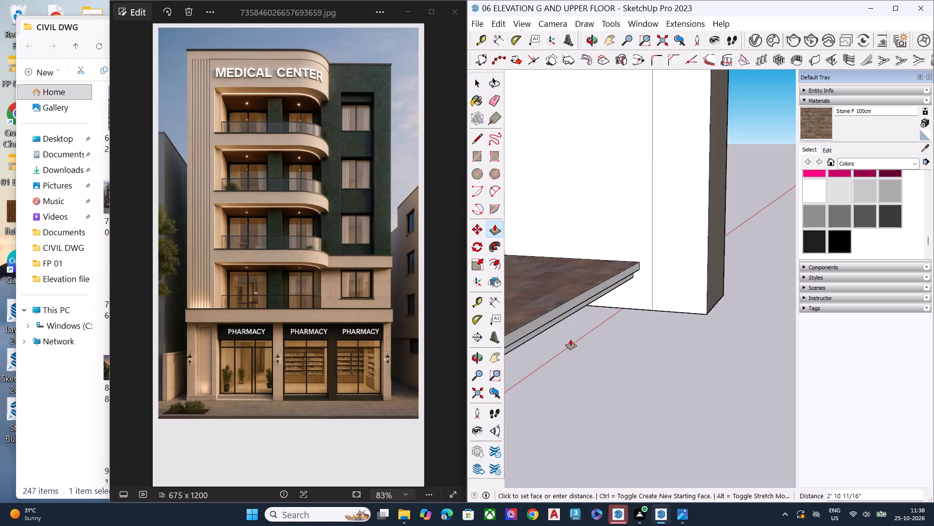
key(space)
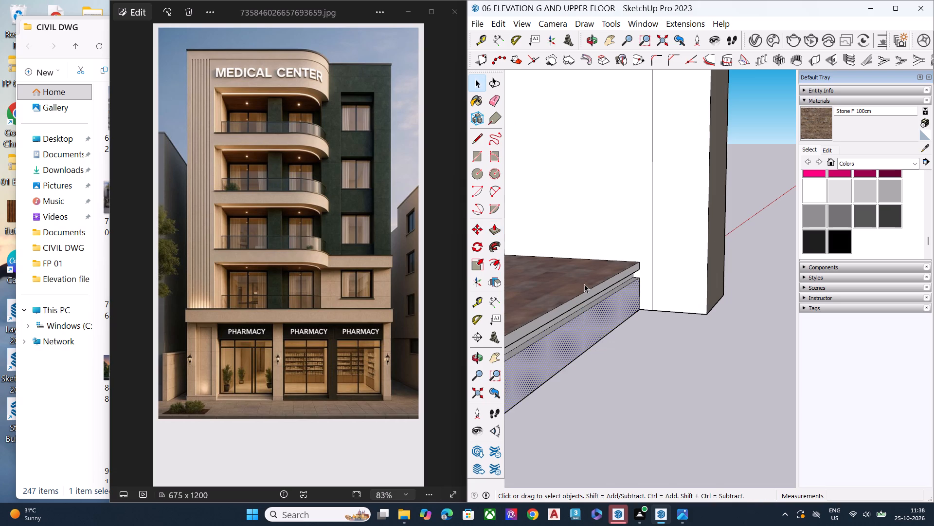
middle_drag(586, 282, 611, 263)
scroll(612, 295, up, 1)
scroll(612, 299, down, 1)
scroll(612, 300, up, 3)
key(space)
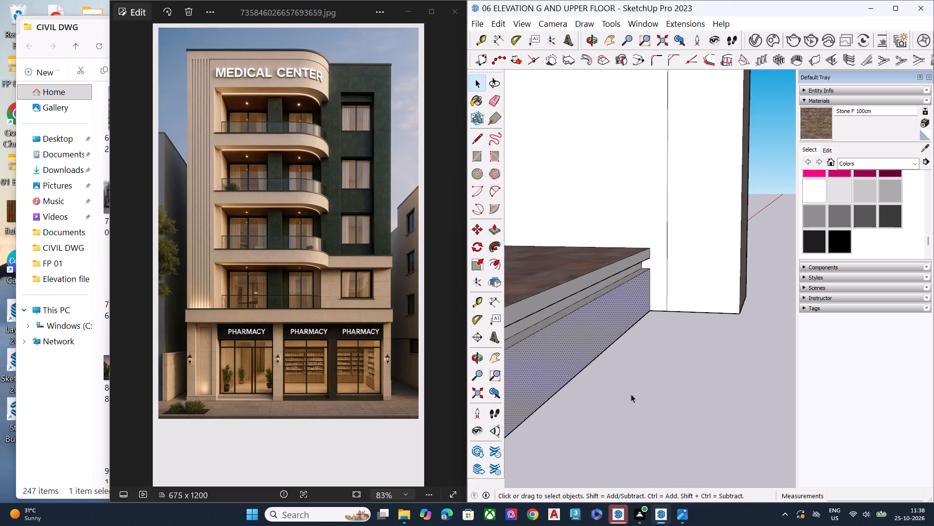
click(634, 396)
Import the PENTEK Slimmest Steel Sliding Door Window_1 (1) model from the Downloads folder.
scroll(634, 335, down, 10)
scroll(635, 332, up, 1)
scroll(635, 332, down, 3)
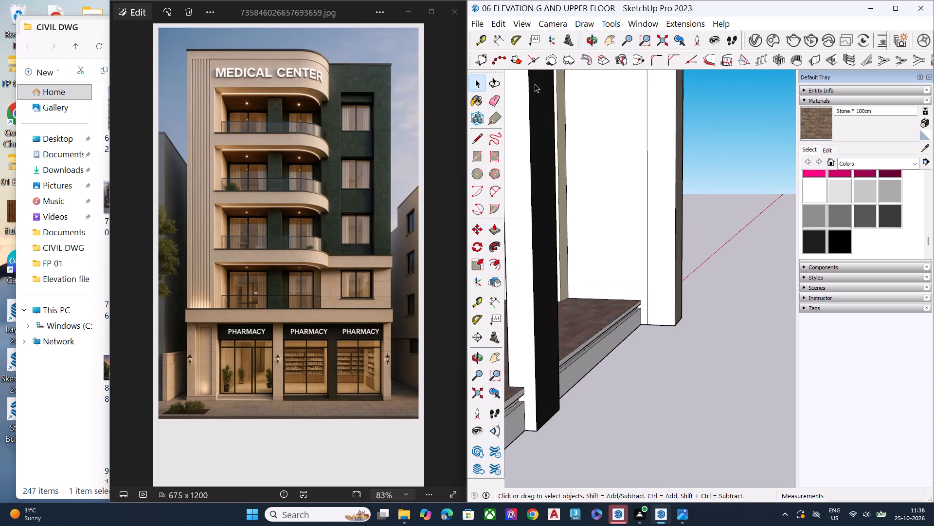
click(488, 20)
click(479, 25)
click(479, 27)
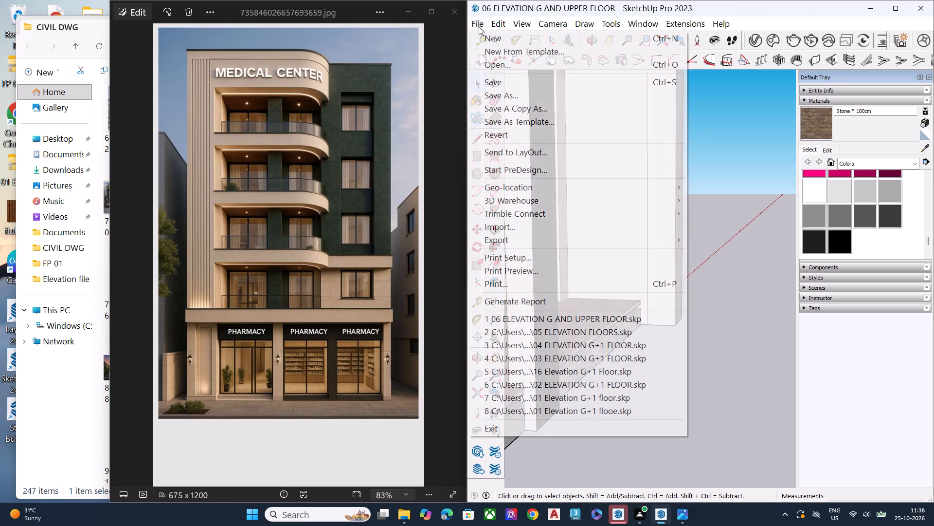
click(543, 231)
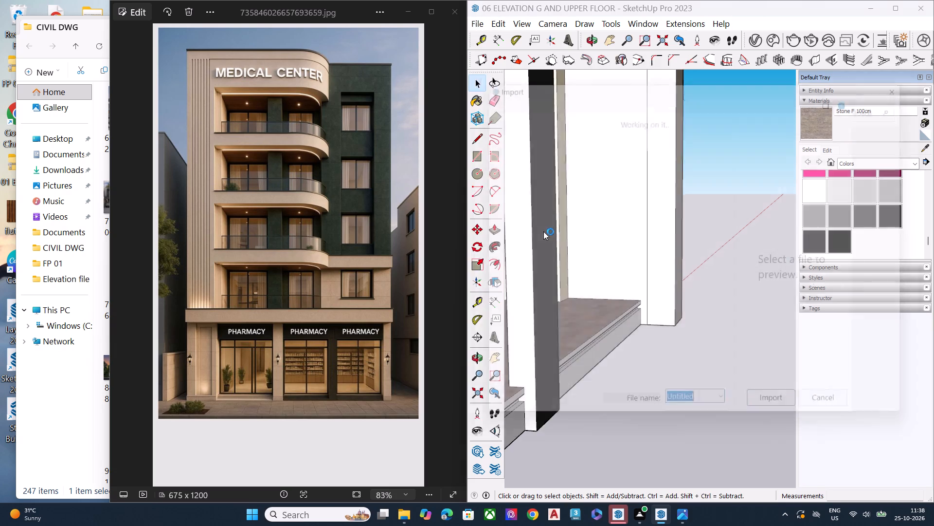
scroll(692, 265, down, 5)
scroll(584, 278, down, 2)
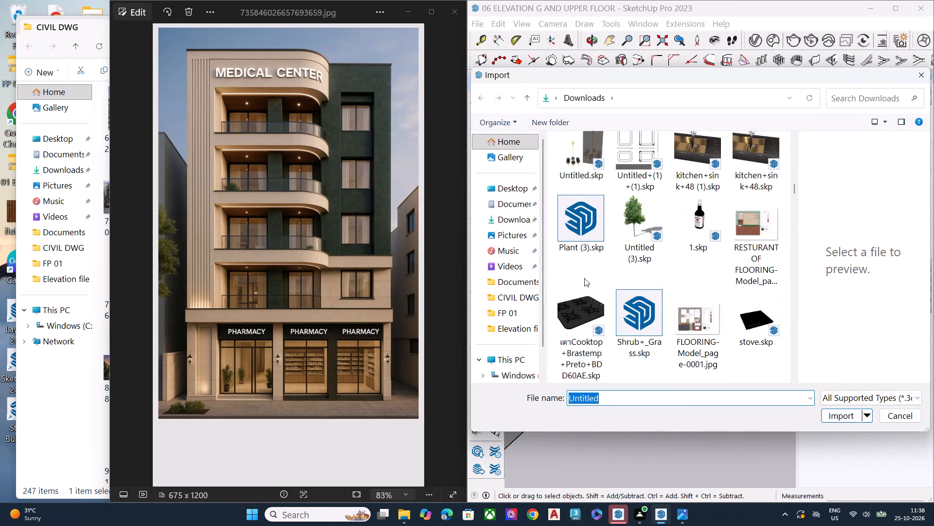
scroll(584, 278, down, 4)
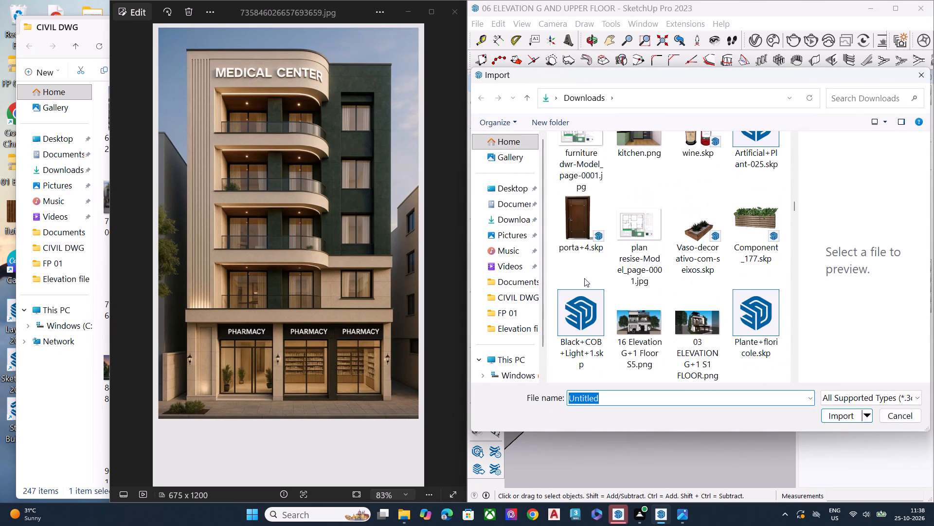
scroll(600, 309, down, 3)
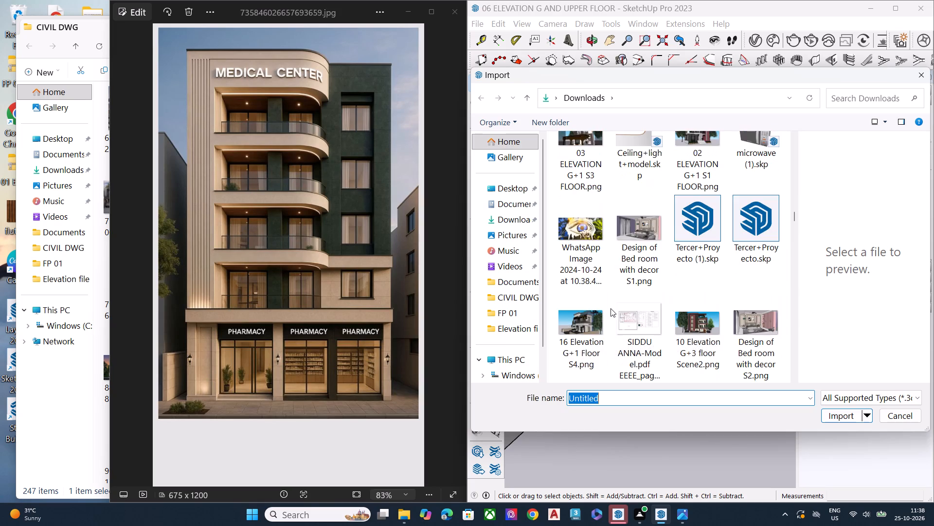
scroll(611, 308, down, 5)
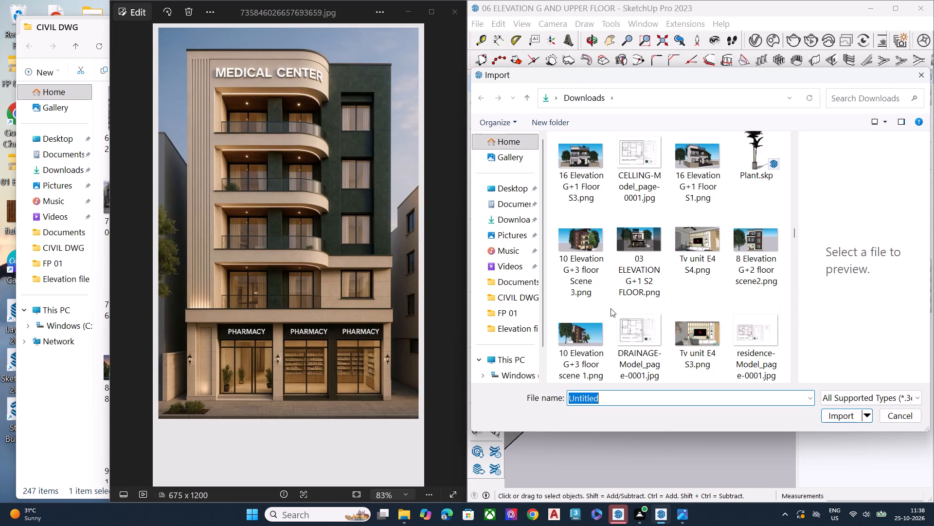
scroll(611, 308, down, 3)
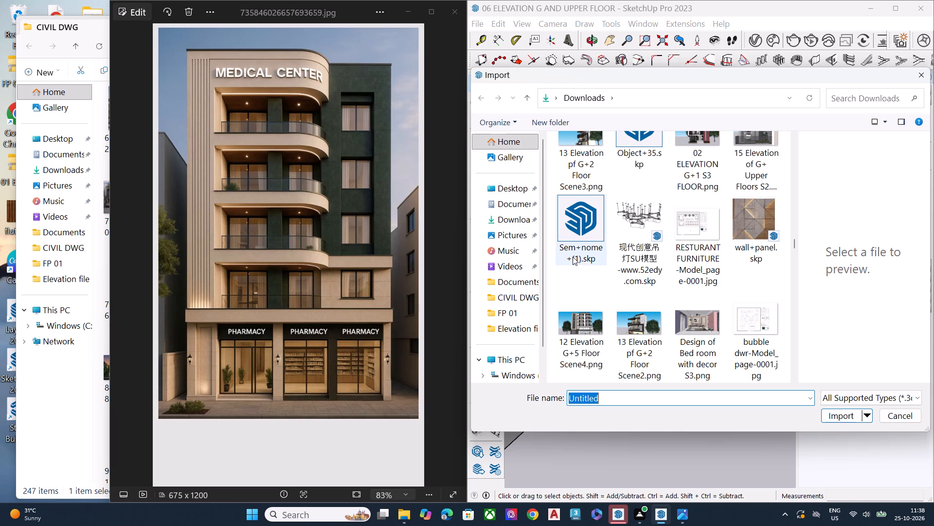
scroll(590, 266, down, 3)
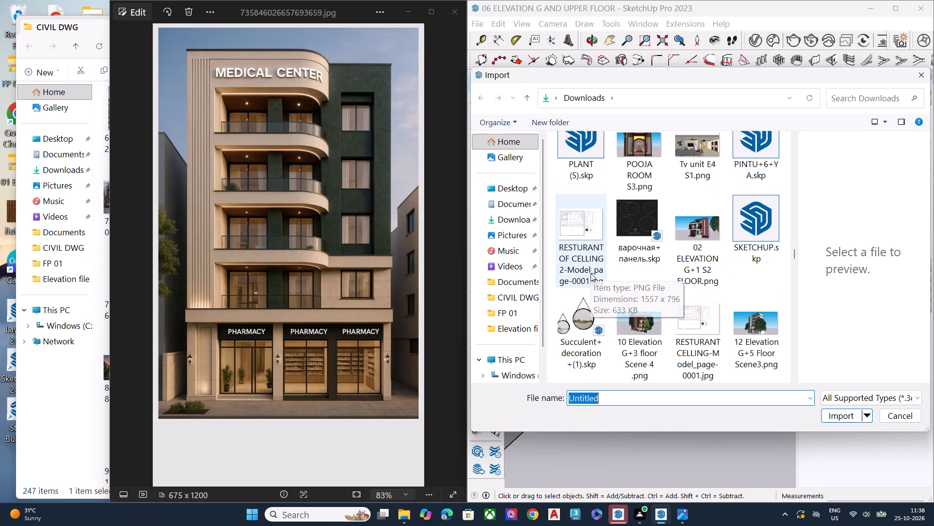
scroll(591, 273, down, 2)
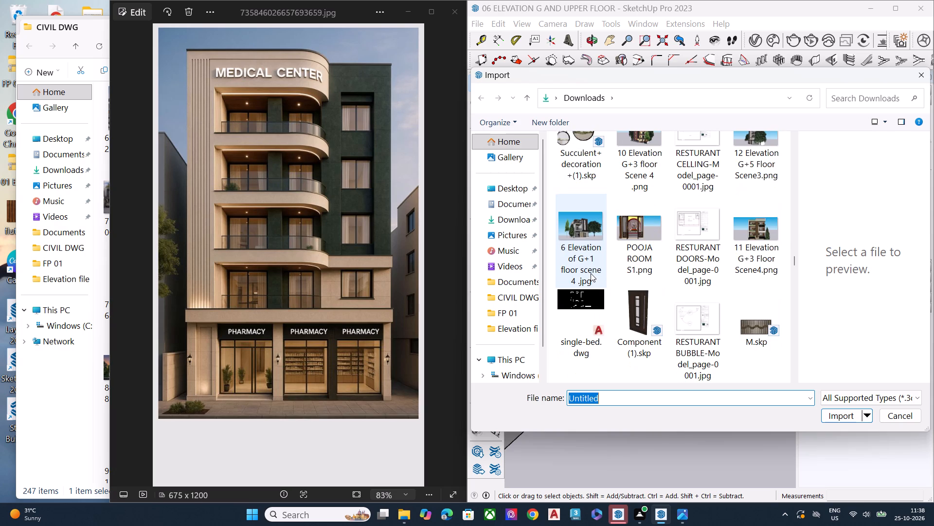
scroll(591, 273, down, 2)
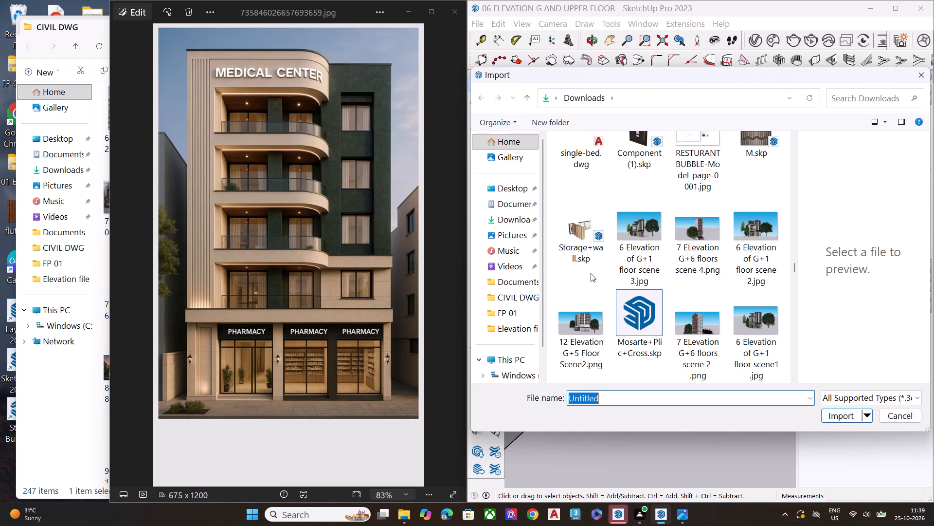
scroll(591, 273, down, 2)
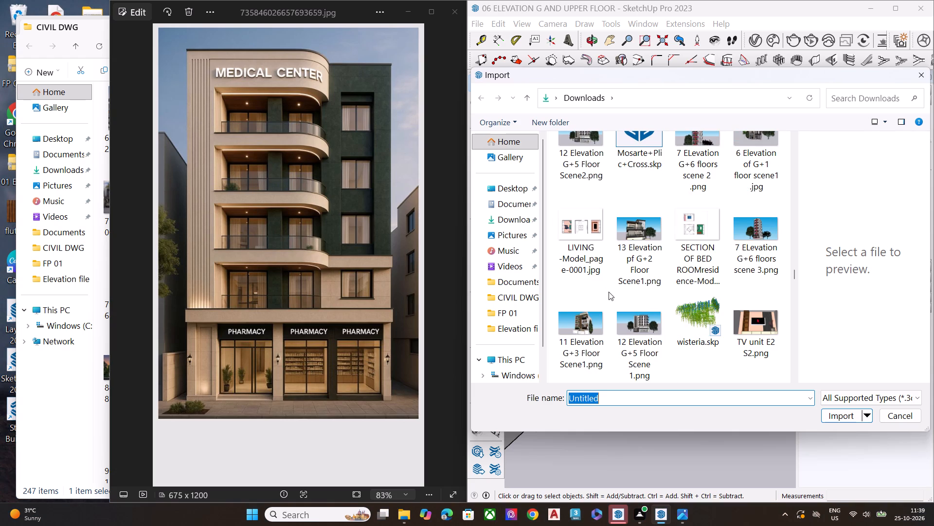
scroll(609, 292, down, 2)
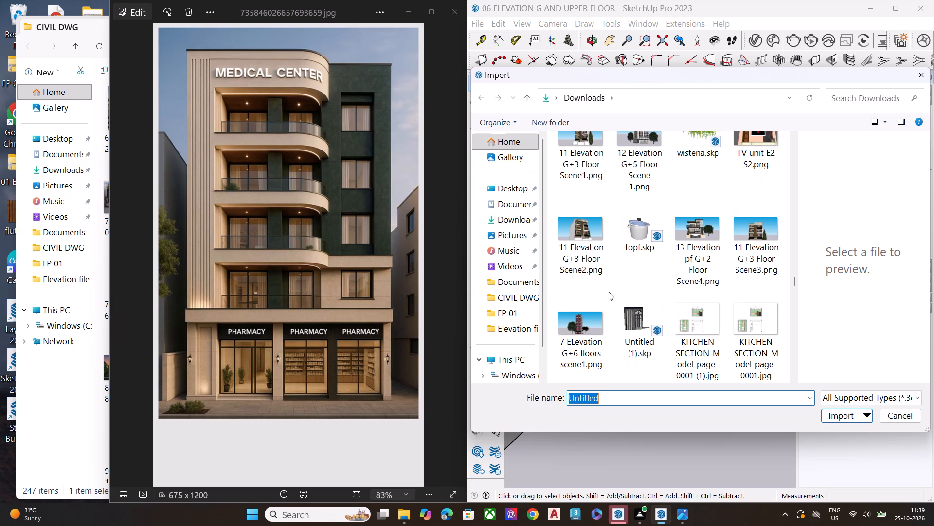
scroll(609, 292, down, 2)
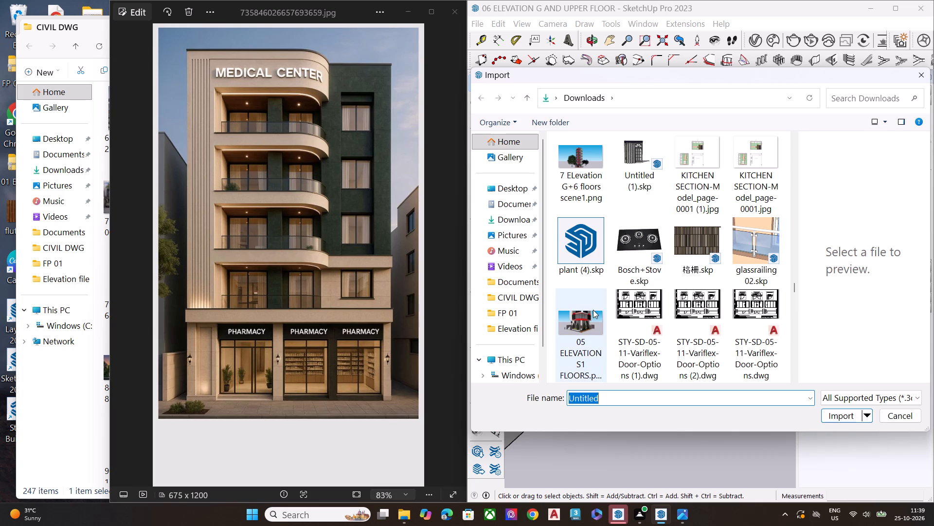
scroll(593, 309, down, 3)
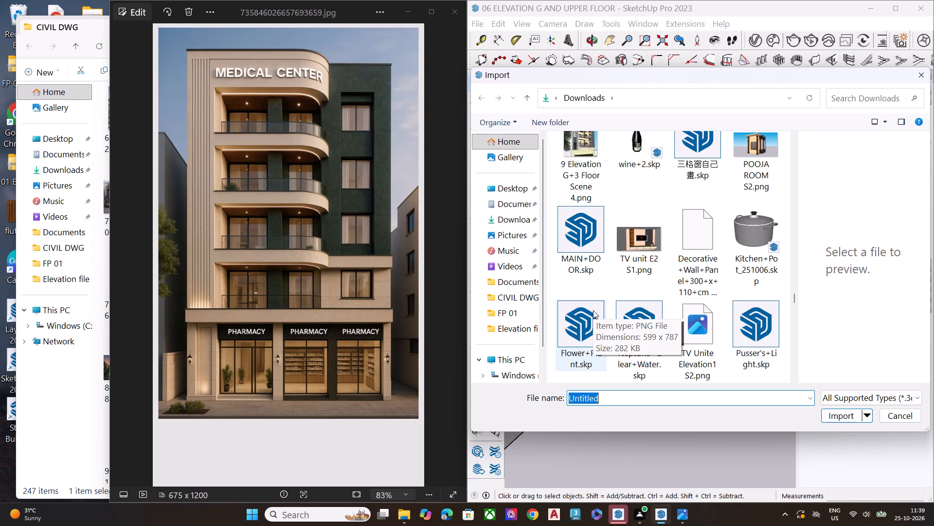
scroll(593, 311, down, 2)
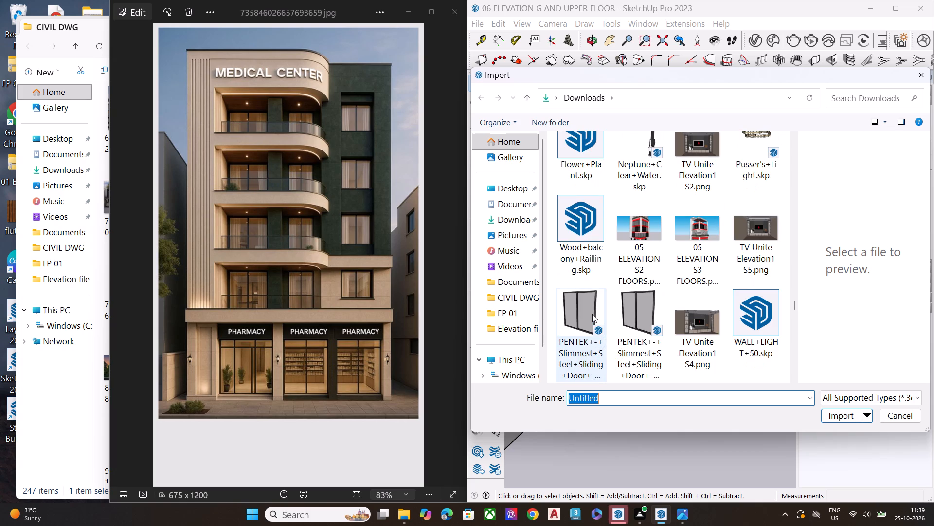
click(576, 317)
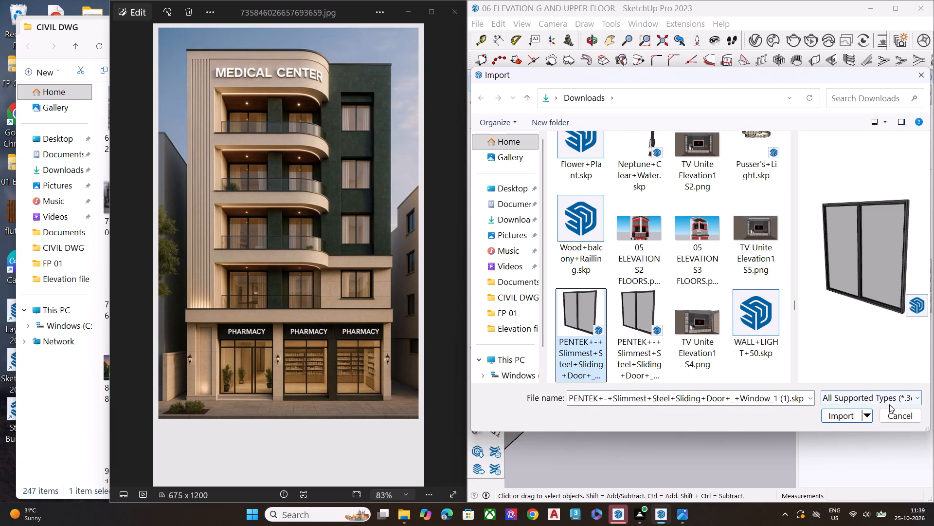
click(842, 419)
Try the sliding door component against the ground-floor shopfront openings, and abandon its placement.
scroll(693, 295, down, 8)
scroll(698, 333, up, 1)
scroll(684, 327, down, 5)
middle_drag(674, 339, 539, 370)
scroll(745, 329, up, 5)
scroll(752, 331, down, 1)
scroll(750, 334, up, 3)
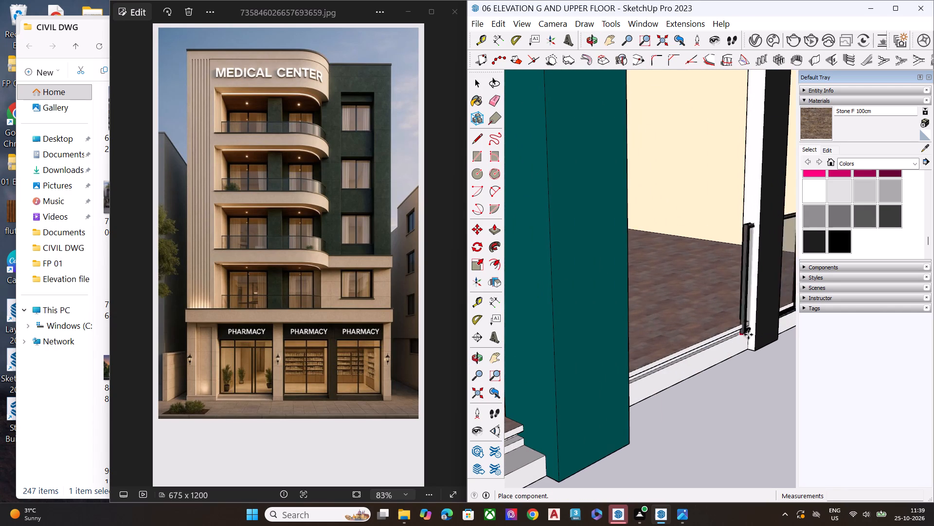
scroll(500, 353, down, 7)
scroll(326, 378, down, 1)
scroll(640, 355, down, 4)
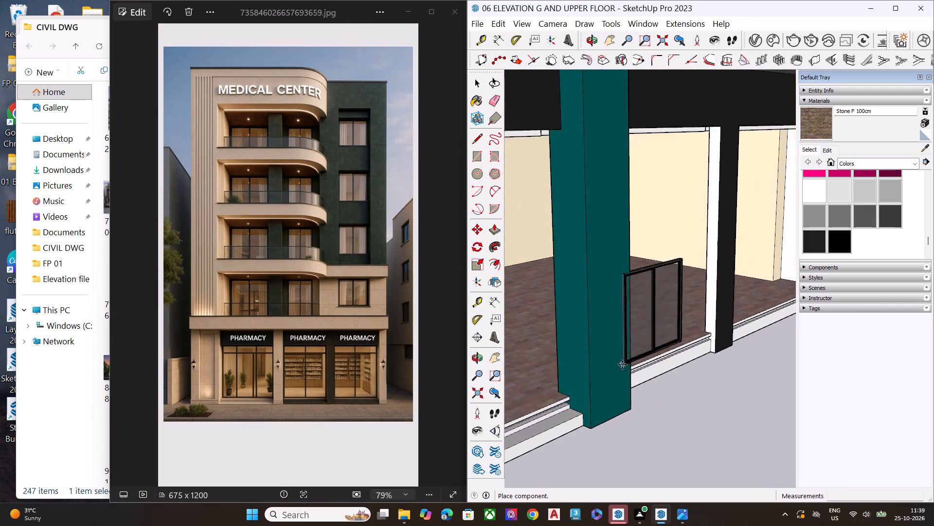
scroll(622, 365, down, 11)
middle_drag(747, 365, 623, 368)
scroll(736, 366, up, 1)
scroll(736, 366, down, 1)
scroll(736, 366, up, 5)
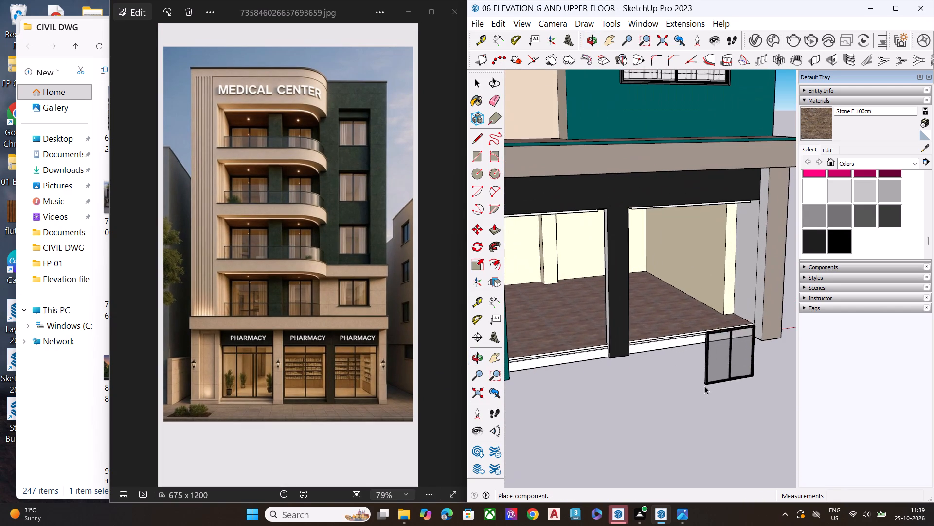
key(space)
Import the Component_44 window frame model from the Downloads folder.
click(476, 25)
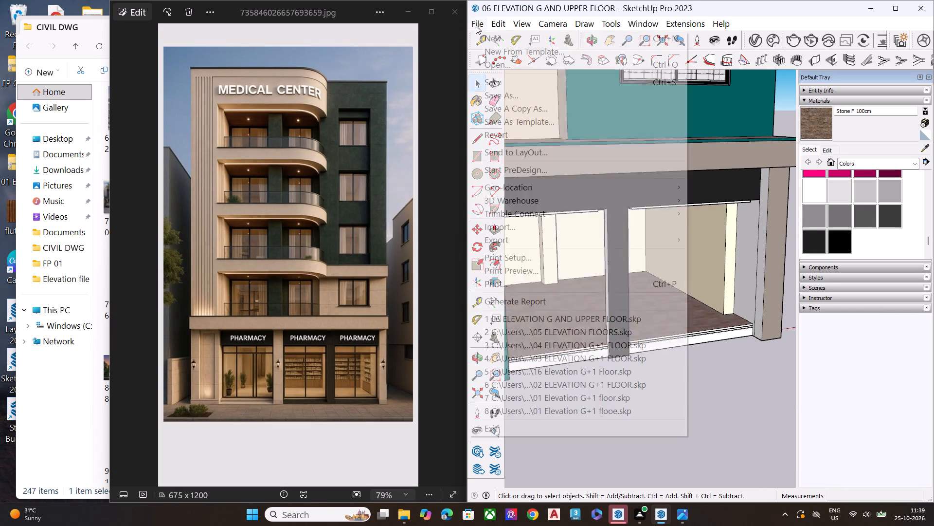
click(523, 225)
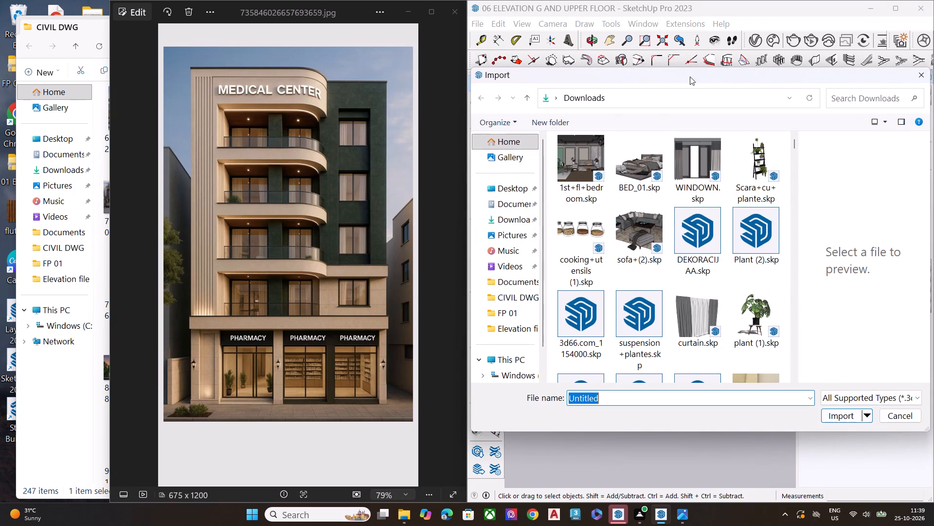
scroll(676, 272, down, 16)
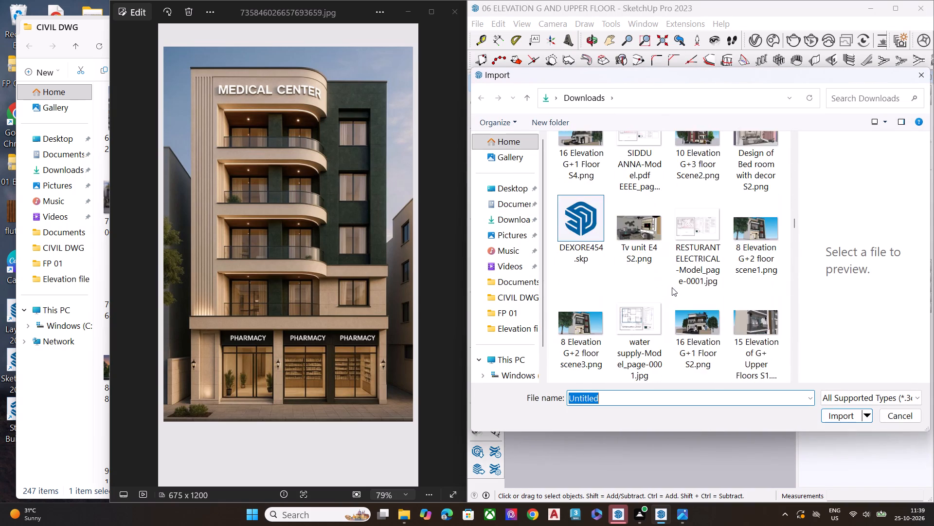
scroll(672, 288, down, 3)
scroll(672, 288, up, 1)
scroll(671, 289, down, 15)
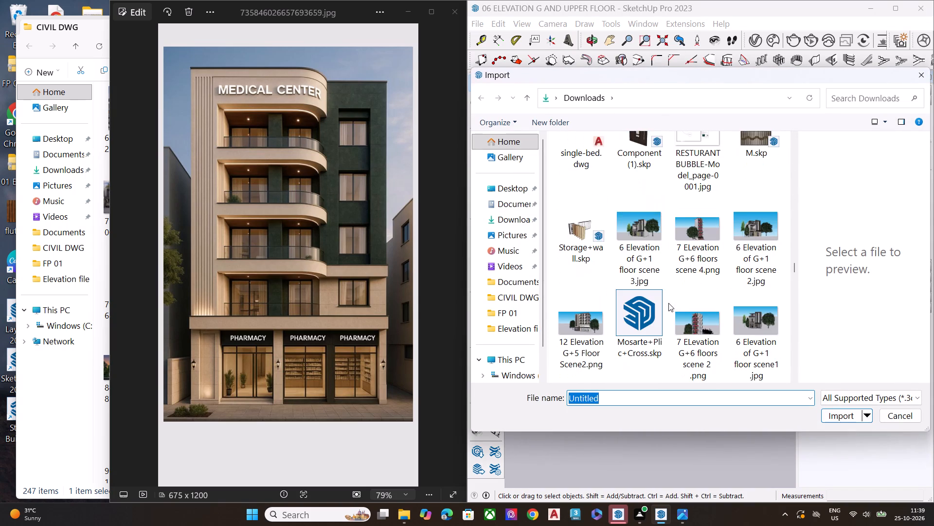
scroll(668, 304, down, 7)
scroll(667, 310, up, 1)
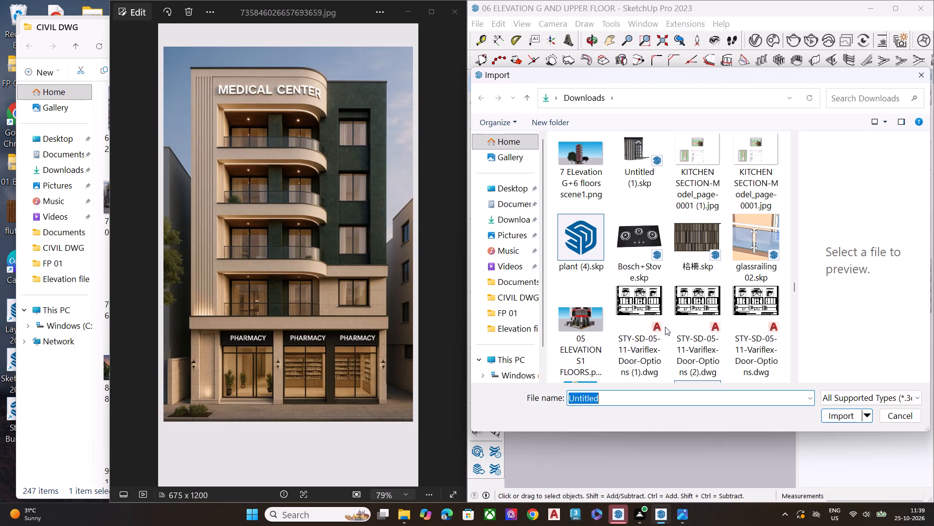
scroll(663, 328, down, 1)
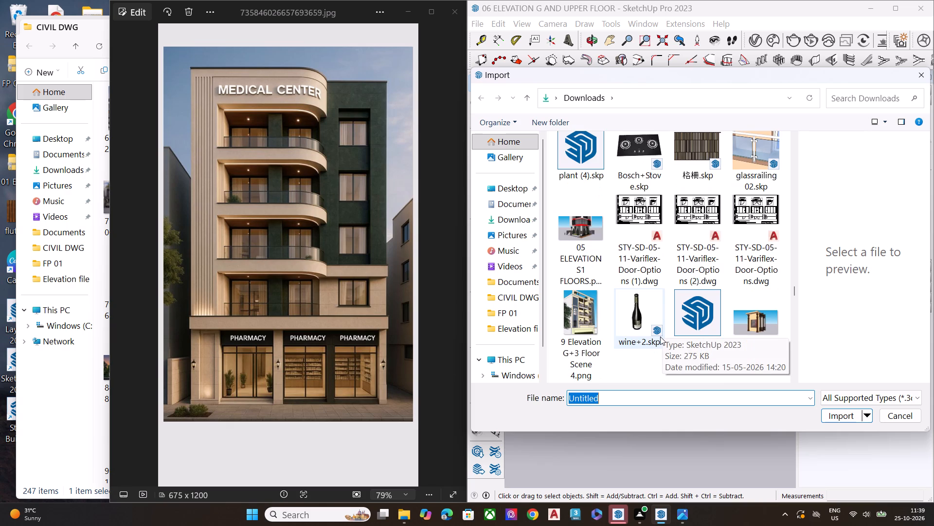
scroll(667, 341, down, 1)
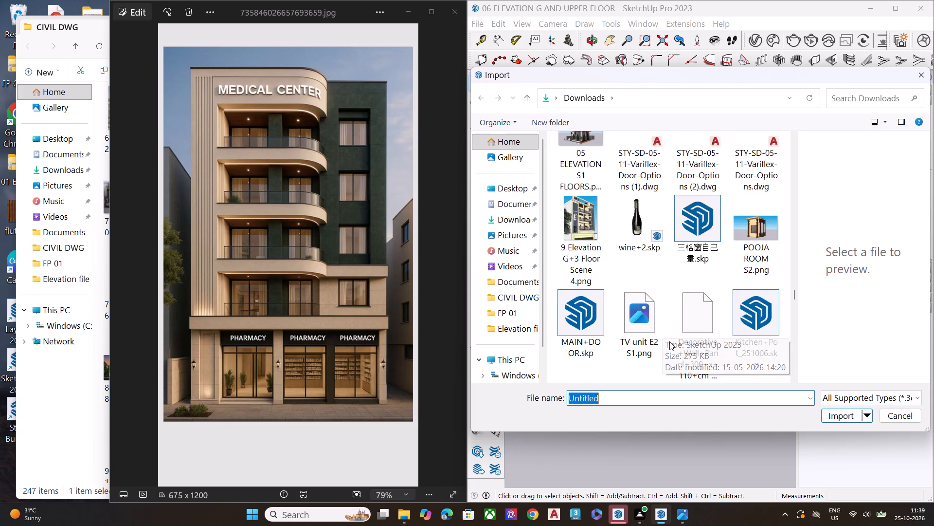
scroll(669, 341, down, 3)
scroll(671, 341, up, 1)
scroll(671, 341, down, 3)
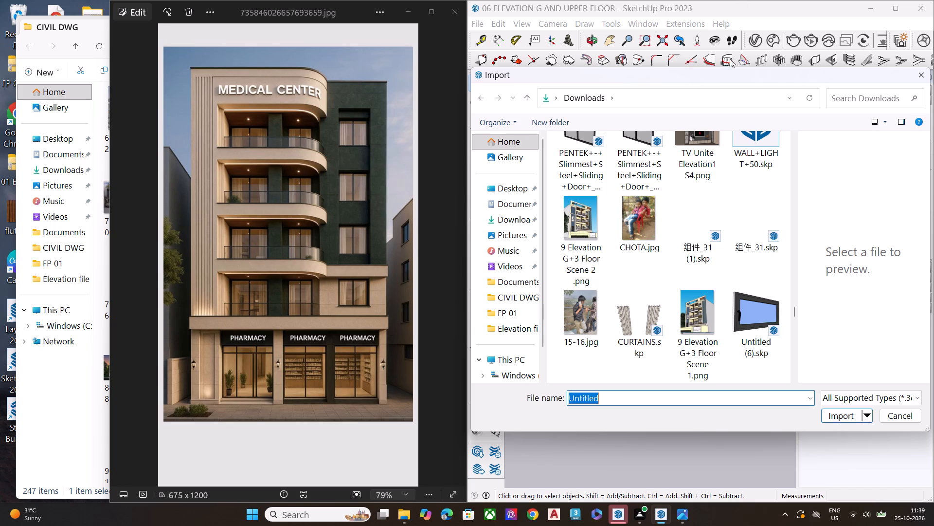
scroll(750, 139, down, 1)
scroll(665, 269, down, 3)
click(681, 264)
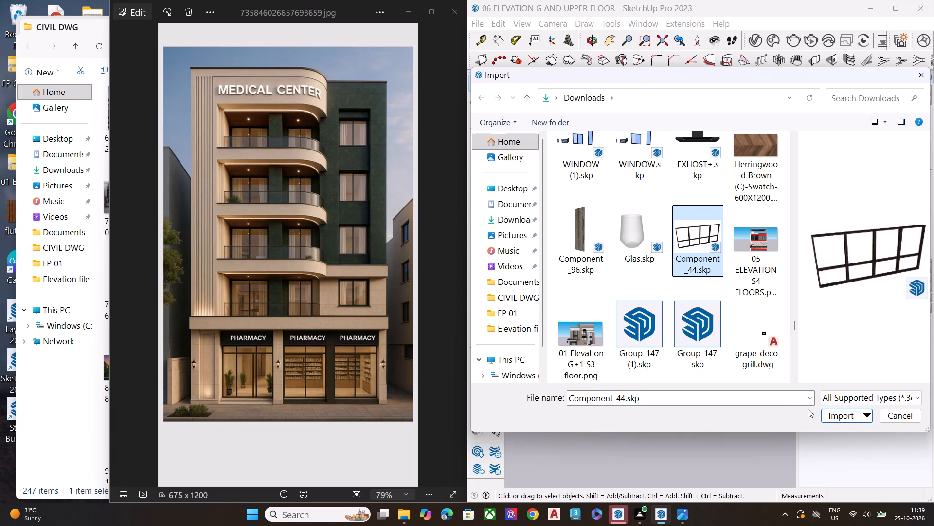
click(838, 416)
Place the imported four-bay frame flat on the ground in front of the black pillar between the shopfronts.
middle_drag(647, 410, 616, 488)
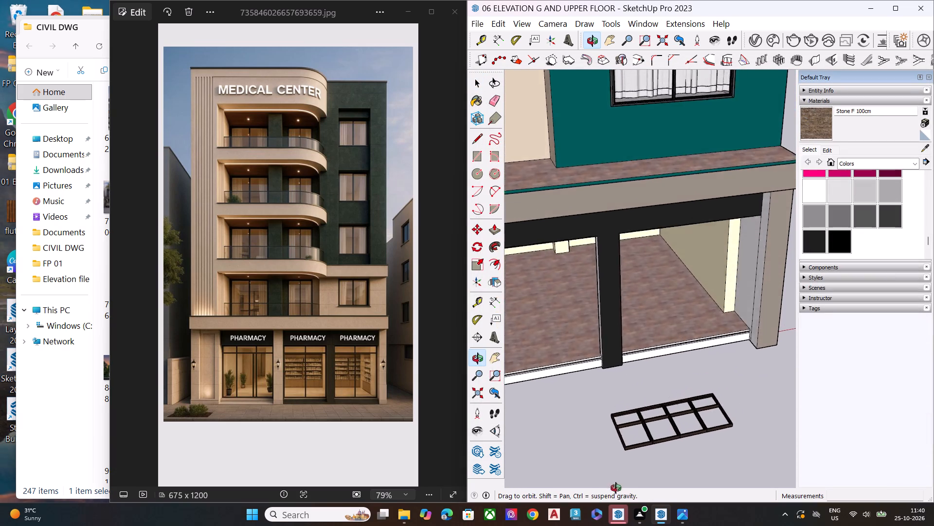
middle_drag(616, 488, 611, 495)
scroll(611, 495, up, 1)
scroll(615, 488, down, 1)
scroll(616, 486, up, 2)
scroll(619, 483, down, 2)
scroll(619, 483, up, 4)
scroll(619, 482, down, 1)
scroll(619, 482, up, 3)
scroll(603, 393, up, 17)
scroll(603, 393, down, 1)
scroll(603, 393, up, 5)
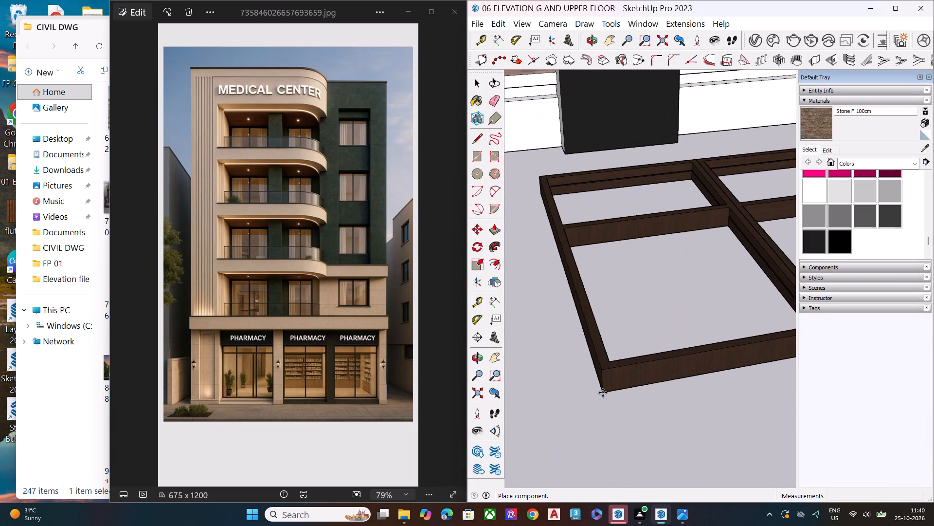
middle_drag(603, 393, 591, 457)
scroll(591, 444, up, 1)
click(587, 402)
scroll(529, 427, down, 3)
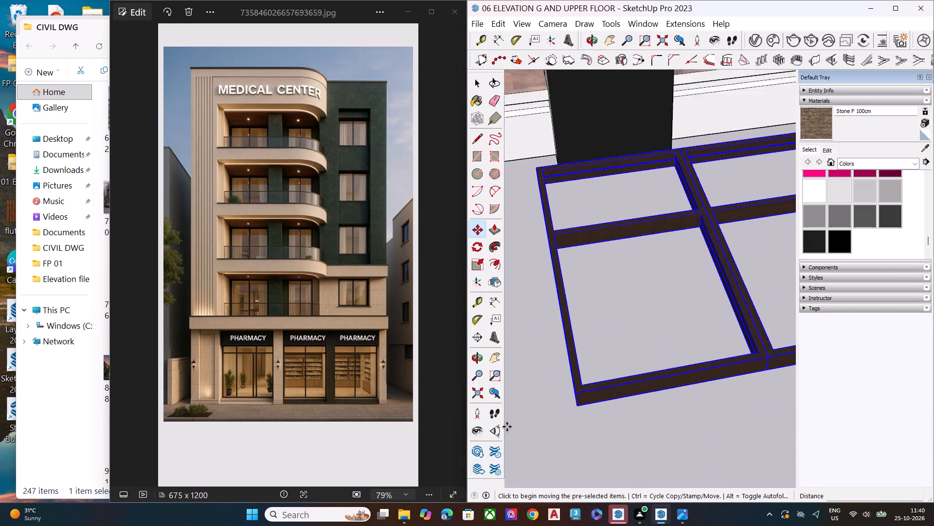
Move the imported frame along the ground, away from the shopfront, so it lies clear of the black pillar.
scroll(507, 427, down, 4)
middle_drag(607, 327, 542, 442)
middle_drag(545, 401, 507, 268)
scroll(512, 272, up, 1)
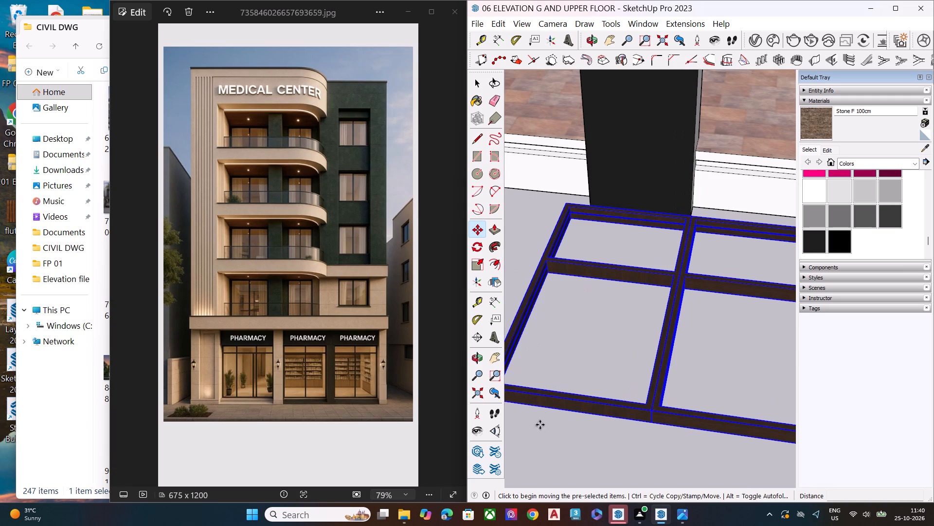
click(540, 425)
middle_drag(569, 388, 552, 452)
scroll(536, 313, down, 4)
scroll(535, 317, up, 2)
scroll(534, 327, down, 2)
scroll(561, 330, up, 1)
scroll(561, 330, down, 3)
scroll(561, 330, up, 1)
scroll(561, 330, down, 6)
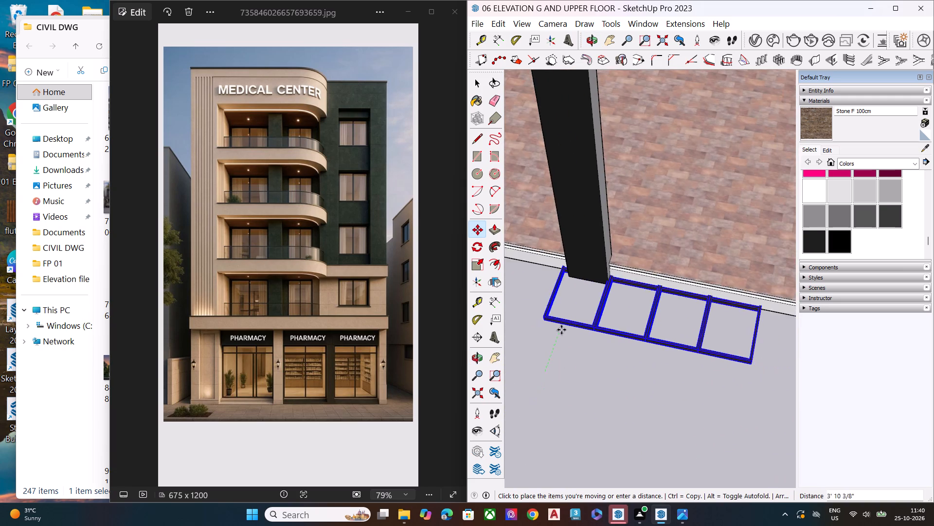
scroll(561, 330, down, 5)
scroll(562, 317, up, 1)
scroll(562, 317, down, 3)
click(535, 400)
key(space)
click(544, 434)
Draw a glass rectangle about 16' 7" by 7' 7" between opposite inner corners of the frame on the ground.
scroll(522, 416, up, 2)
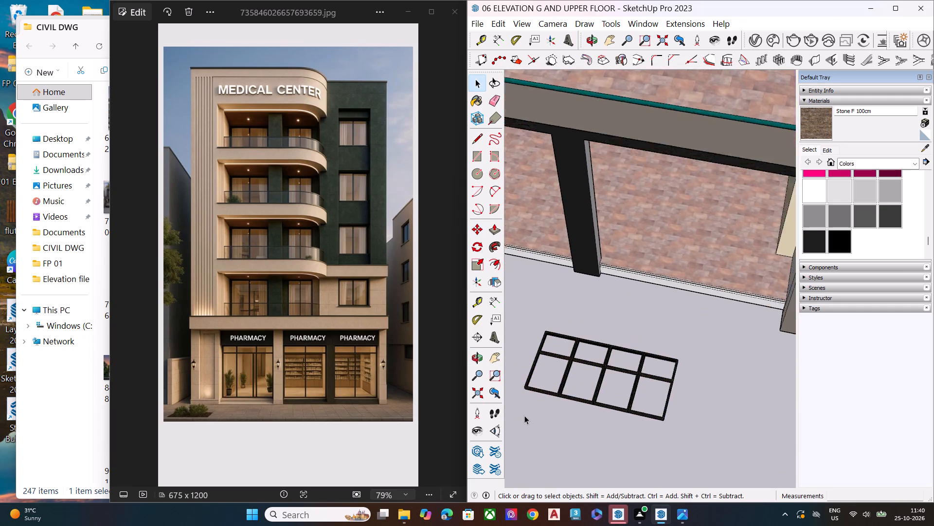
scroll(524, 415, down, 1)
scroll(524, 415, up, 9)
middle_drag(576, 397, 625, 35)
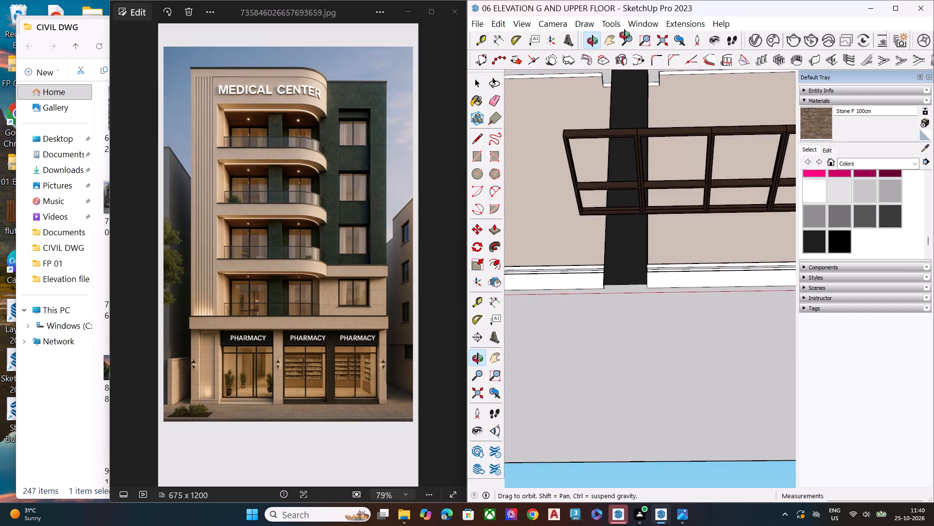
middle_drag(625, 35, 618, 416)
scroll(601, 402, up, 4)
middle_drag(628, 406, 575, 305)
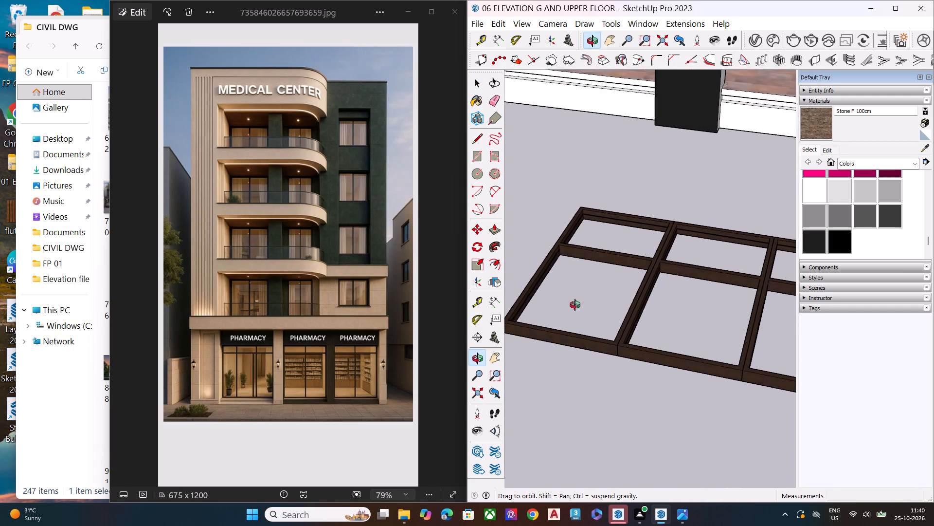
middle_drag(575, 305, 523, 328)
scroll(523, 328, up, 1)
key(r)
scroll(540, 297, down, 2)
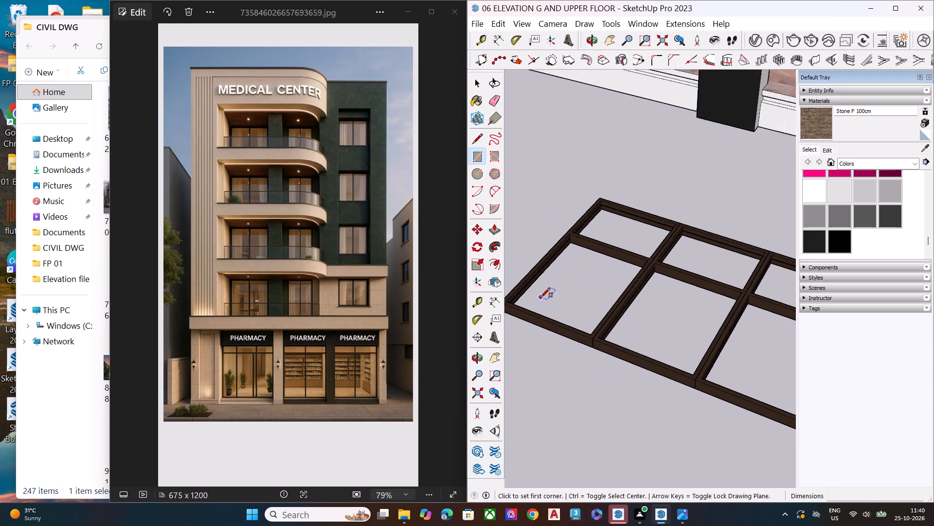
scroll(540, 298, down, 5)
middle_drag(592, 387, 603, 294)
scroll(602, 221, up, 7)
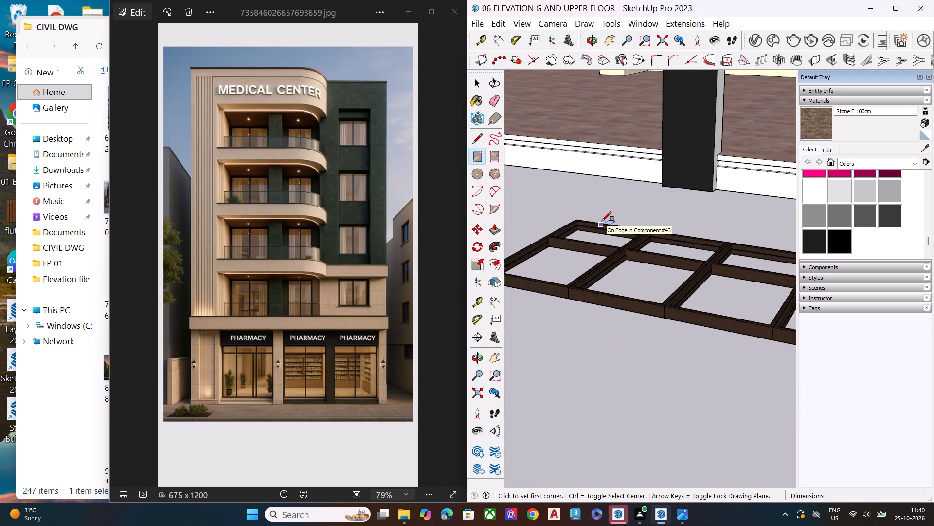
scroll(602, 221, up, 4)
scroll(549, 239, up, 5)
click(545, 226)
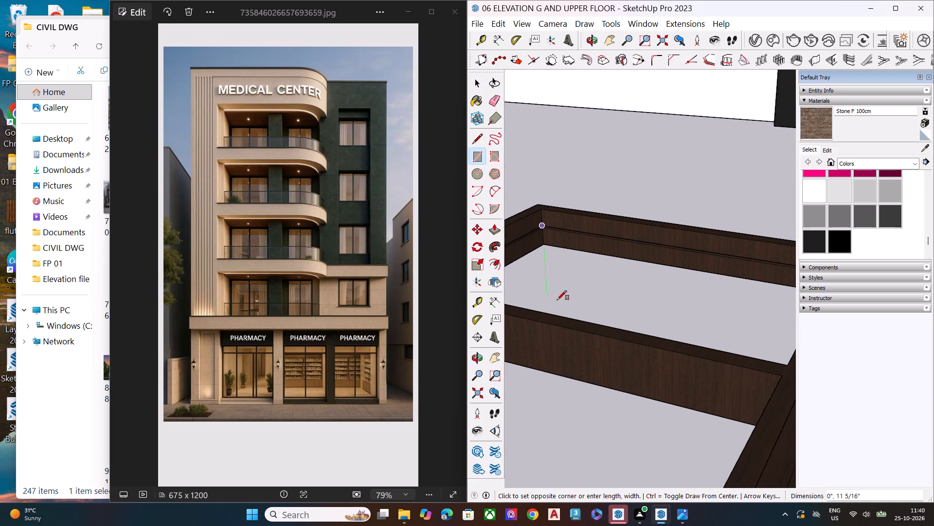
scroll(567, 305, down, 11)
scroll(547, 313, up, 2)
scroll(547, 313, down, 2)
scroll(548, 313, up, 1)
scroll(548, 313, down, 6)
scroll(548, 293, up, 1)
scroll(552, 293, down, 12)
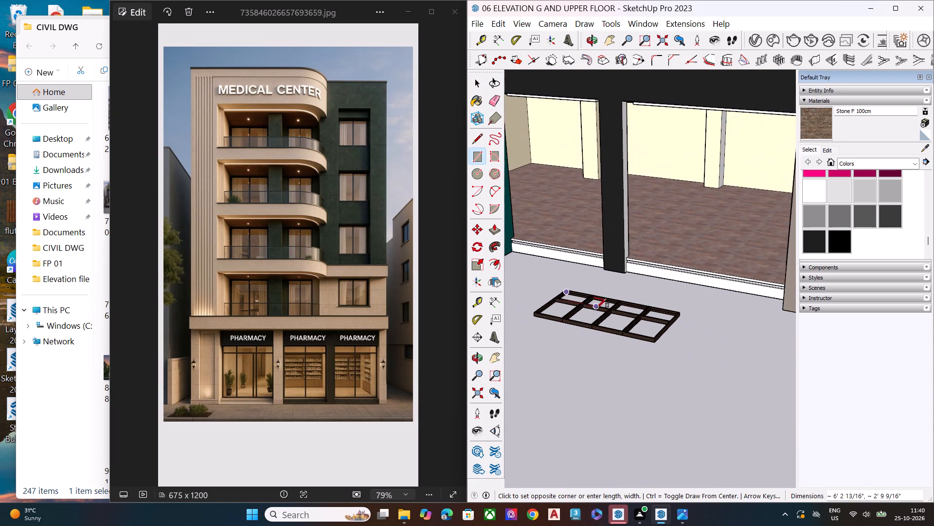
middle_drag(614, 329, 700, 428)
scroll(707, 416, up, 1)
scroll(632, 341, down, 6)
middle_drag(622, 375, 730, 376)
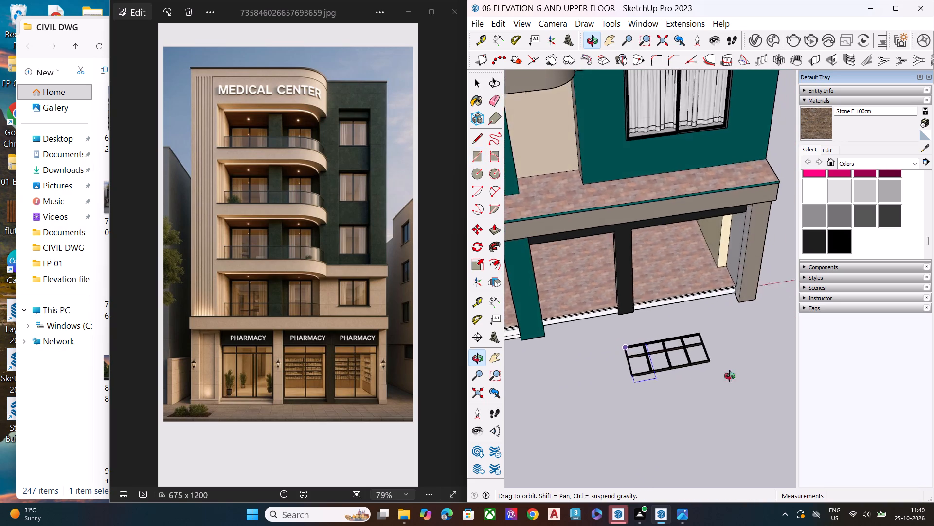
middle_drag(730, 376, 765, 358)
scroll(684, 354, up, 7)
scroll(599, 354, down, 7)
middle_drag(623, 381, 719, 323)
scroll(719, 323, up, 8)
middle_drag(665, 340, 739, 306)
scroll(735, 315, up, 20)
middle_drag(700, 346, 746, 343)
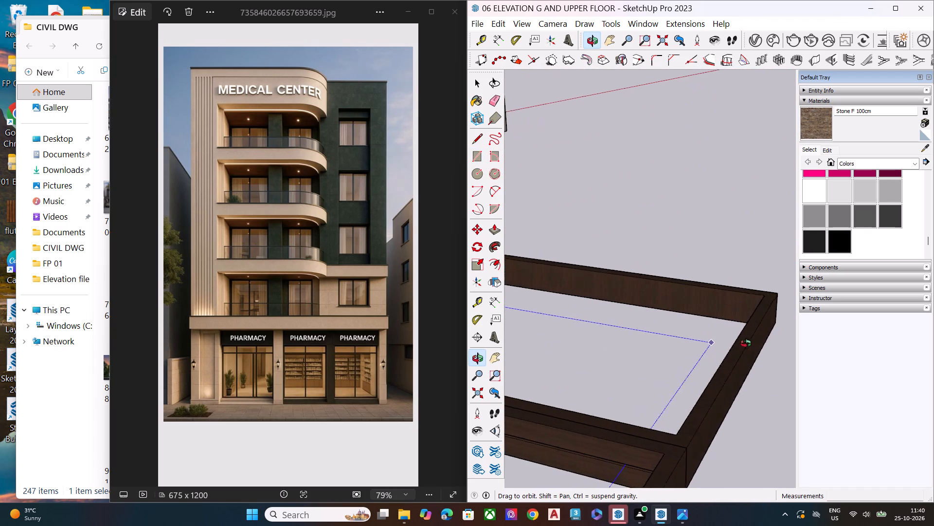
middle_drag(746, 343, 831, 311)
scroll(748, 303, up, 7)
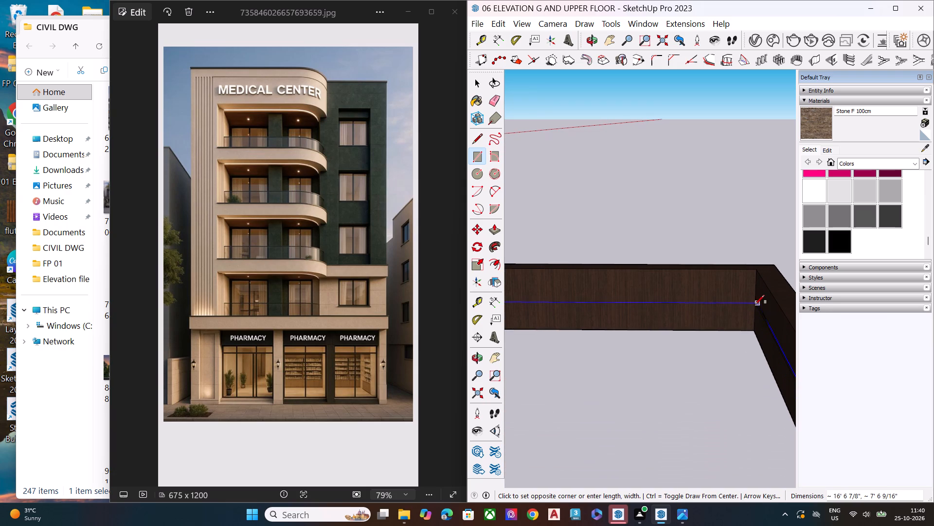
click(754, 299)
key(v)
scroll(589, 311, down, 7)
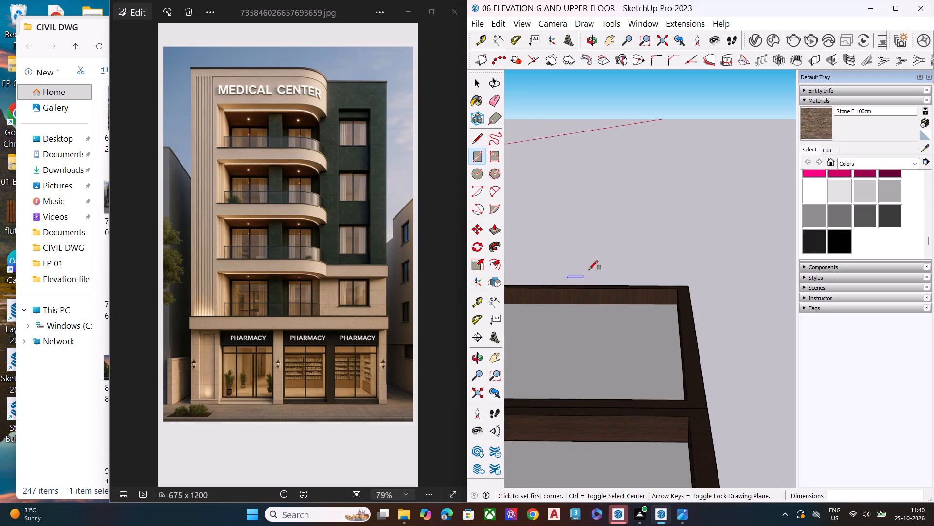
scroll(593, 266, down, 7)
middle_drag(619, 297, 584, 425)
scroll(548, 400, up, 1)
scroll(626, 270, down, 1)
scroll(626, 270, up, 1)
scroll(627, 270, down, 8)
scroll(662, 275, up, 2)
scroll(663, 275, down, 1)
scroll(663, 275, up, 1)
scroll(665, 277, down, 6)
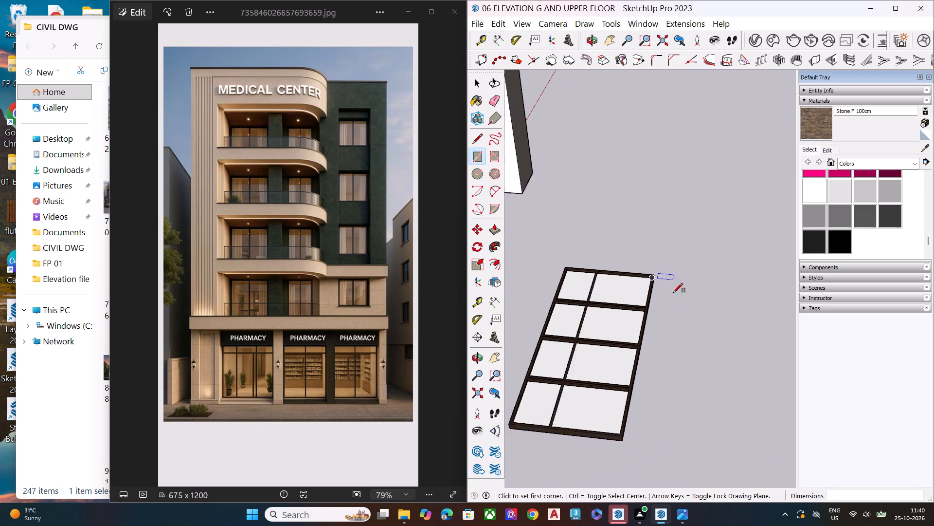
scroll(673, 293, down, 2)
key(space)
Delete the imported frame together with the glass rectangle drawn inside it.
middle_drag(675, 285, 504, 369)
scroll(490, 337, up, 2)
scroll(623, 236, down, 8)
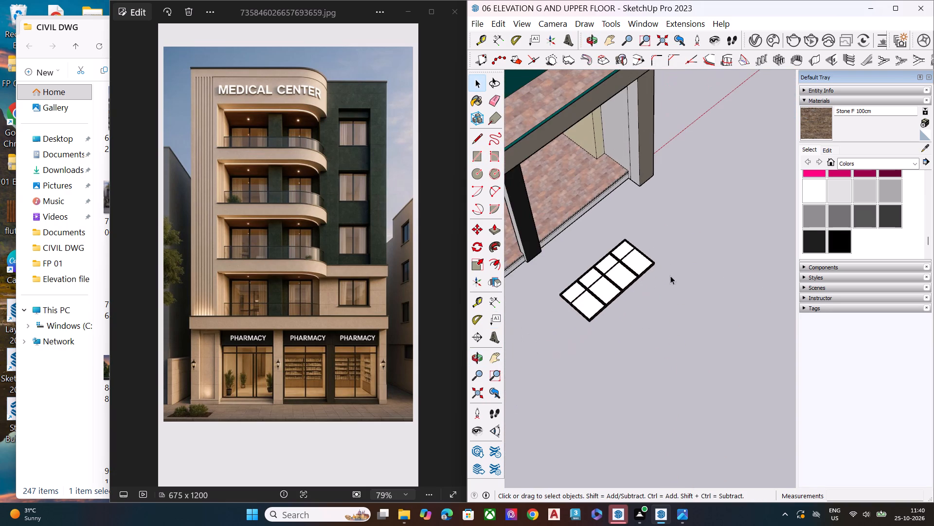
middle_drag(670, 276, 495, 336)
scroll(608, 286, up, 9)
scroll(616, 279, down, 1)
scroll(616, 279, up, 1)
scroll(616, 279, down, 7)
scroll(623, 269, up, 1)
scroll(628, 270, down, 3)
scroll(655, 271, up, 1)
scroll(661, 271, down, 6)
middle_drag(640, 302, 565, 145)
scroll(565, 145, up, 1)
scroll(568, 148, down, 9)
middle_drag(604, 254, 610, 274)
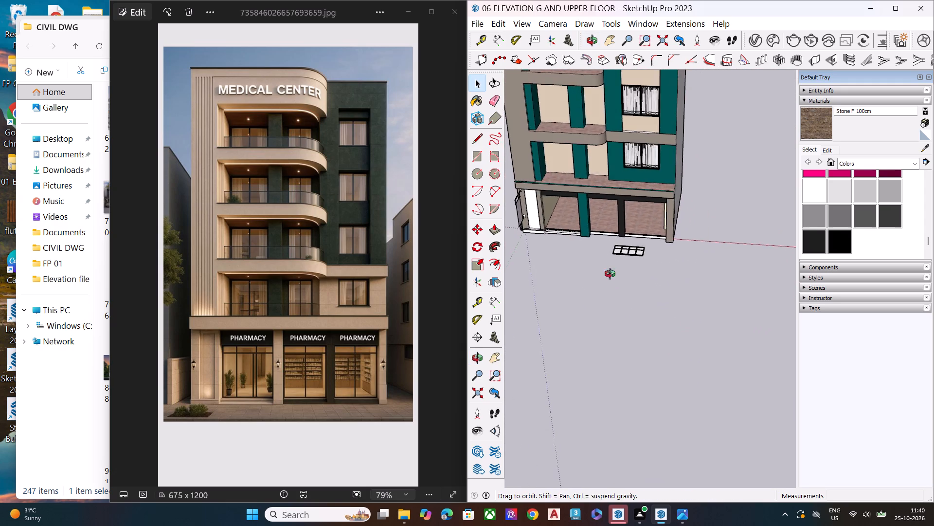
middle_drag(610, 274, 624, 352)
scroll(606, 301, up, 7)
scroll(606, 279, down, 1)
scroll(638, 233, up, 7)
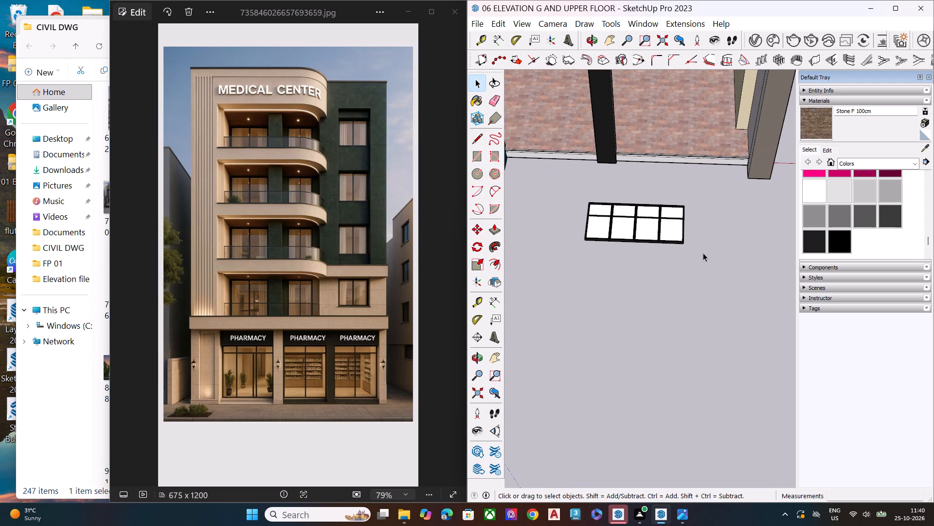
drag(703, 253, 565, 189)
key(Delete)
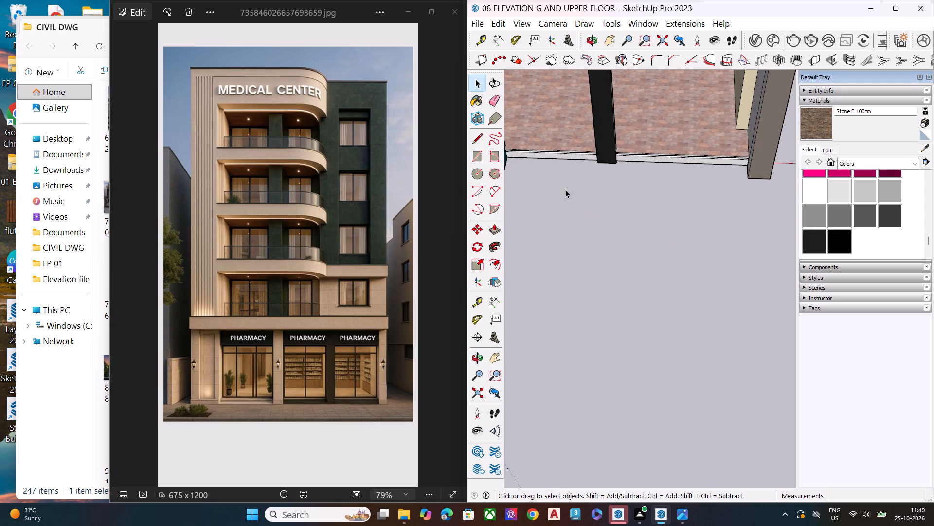
Draw a rectangle about 28' 4" by 20' 2" on the open ground in front of the shopfronts.
key(r)
click(616, 219)
scroll(507, 324, down, 7)
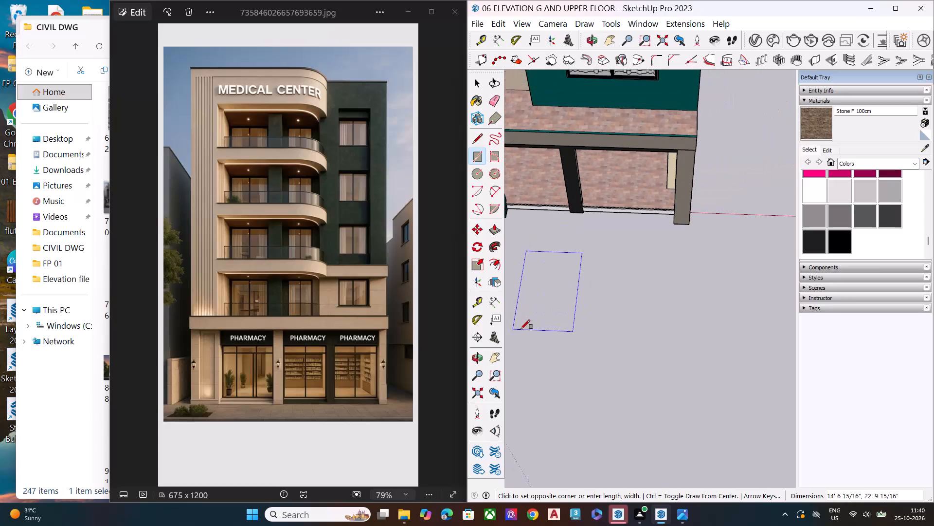
click(690, 326)
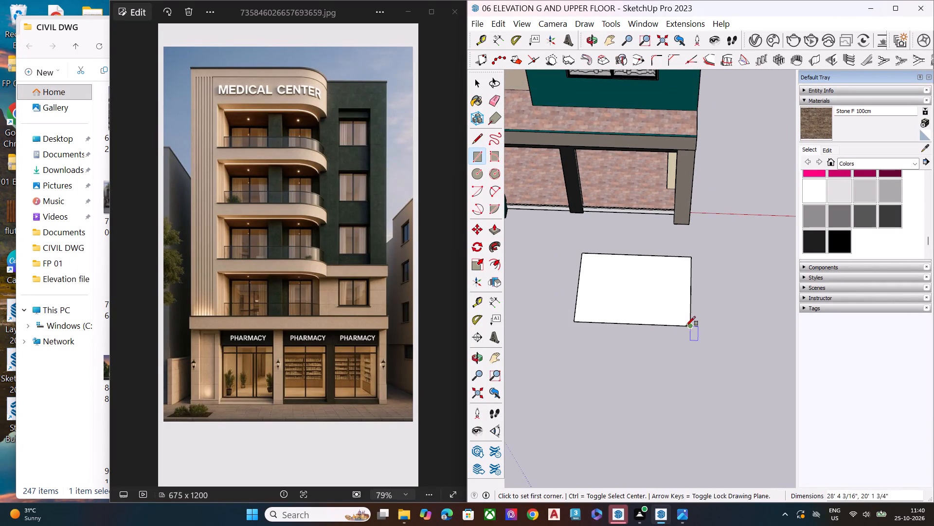
key(space)
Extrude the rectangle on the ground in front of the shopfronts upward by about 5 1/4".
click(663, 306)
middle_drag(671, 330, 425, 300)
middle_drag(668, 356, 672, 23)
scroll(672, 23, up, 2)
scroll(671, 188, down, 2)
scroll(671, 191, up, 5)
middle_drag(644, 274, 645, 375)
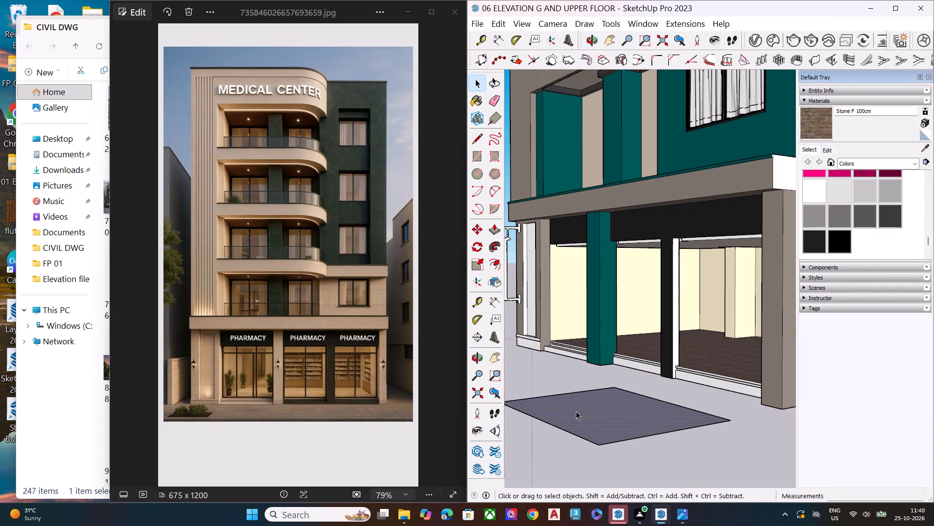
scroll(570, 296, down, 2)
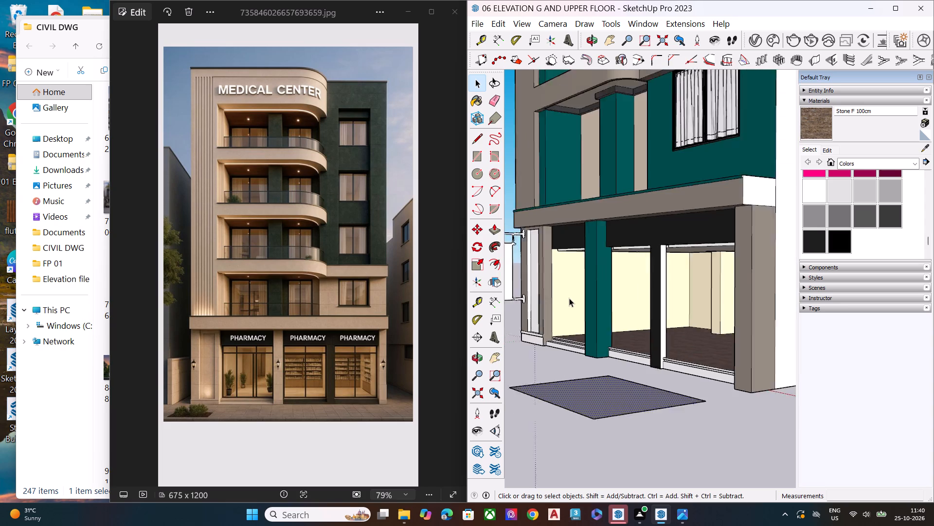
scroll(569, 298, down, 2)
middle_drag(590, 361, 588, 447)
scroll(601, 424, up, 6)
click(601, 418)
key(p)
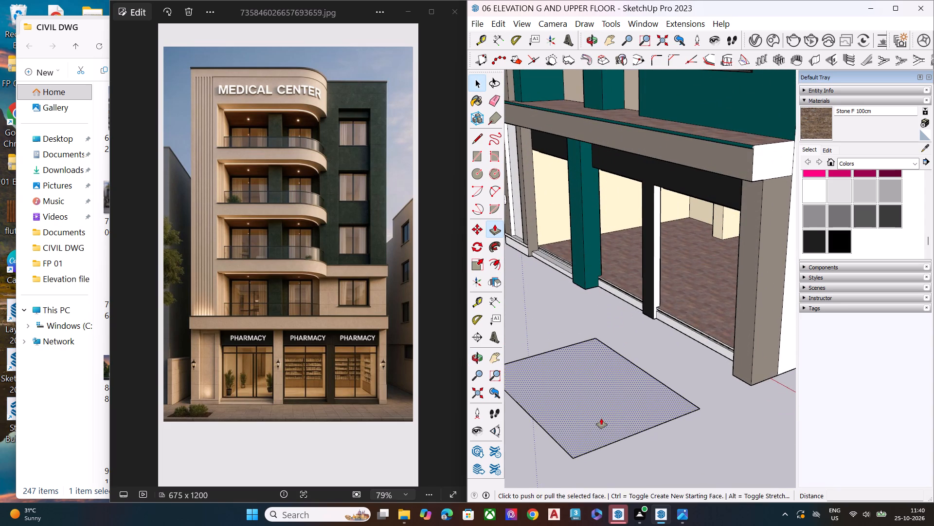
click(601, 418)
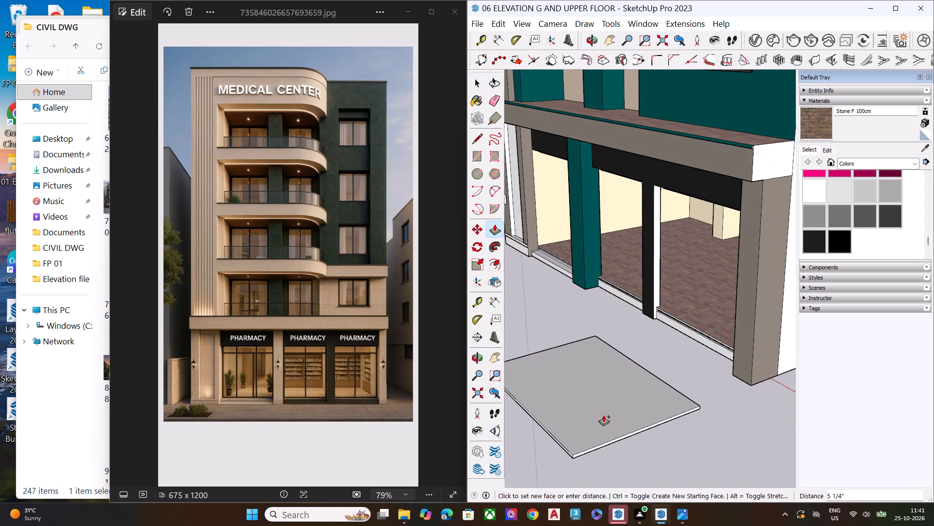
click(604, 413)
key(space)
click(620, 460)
Delete the whole extruded slab from the open ground in front of the shopfronts.
middle_drag(601, 372, 698, 348)
scroll(611, 356, down, 4)
scroll(594, 375, up, 1)
middle_drag(601, 372, 608, 429)
scroll(508, 267, down, 9)
scroll(508, 267, up, 1)
scroll(509, 267, down, 1)
scroll(556, 300, down, 2)
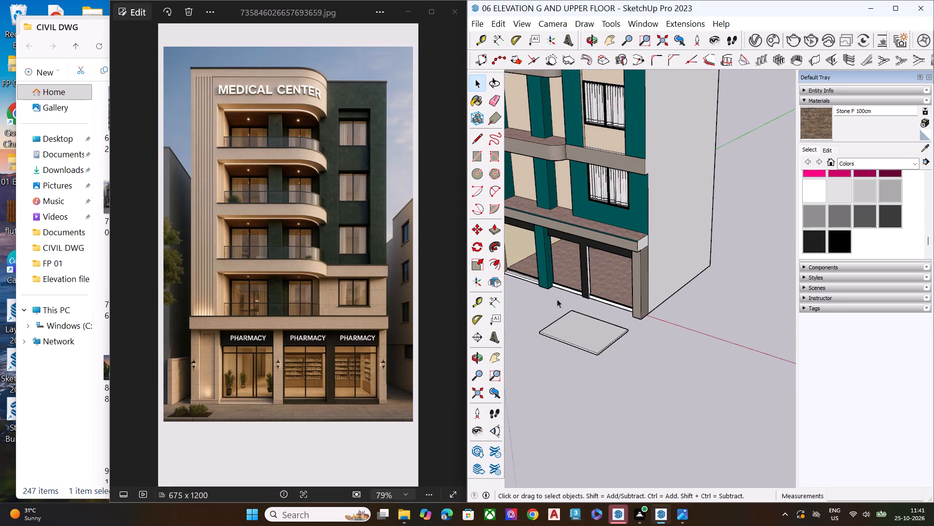
scroll(557, 299, down, 3)
middle_drag(550, 330, 663, 342)
scroll(544, 312, up, 6)
middle_drag(578, 363, 631, 357)
drag(592, 341, 703, 338)
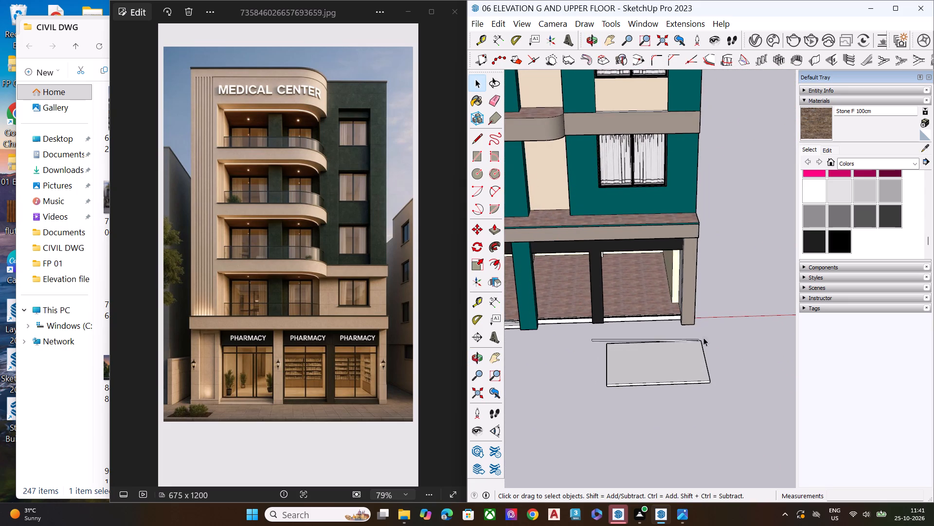
drag(703, 338, 734, 401)
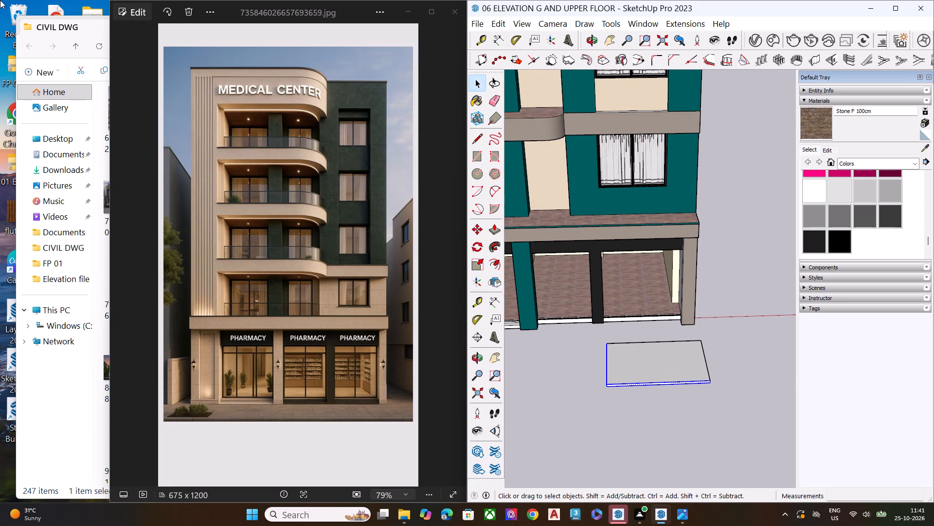
scroll(77, 0, up, 1)
scroll(279, 215, down, 6)
scroll(169, 449, down, 1)
scroll(637, 328, down, 3)
scroll(639, 328, up, 1)
scroll(639, 328, down, 3)
middle_drag(648, 349, 647, 452)
scroll(636, 391, up, 8)
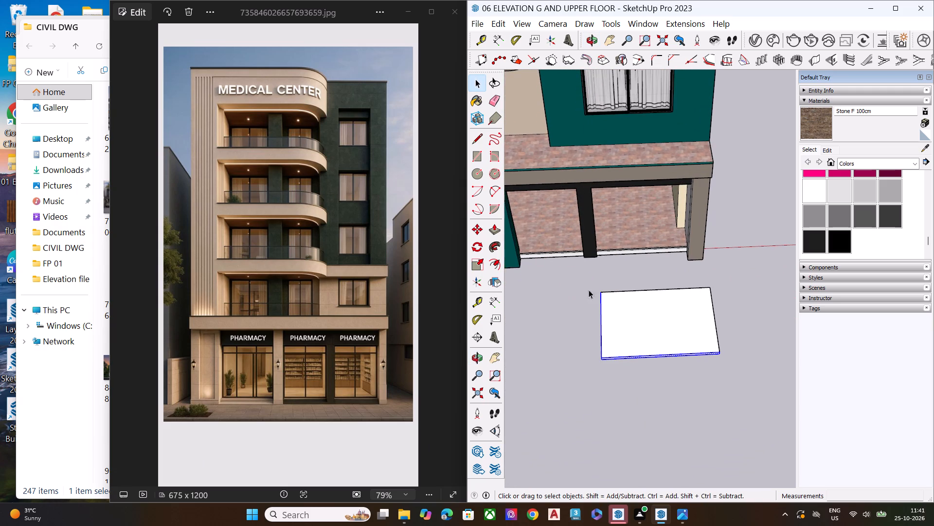
drag(573, 283, 745, 388)
key(Delete)
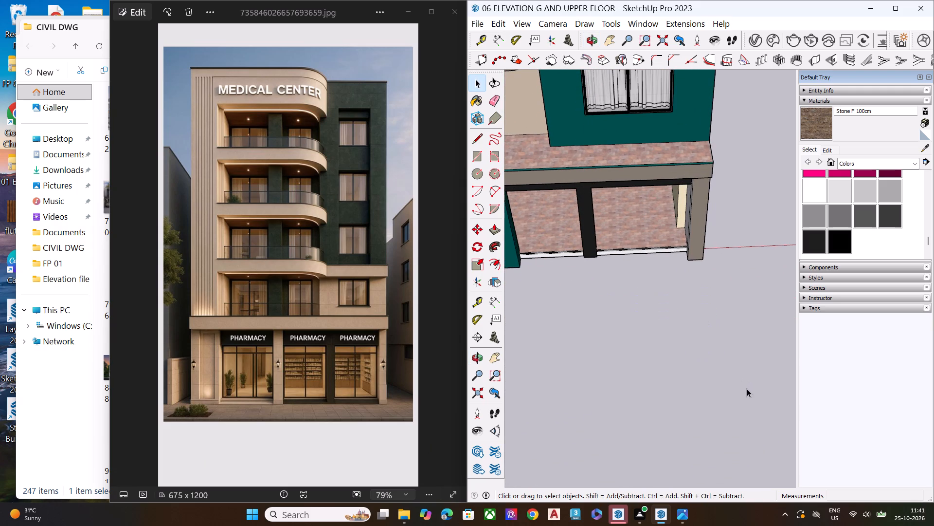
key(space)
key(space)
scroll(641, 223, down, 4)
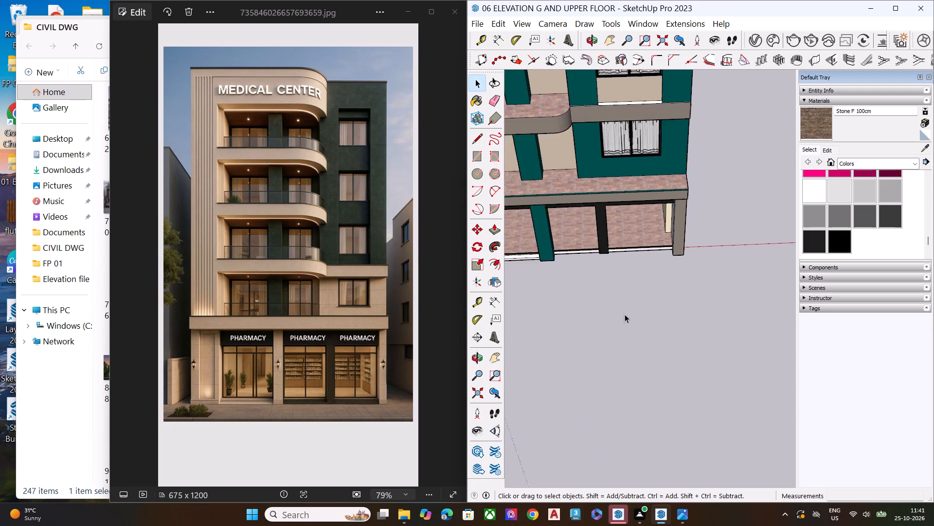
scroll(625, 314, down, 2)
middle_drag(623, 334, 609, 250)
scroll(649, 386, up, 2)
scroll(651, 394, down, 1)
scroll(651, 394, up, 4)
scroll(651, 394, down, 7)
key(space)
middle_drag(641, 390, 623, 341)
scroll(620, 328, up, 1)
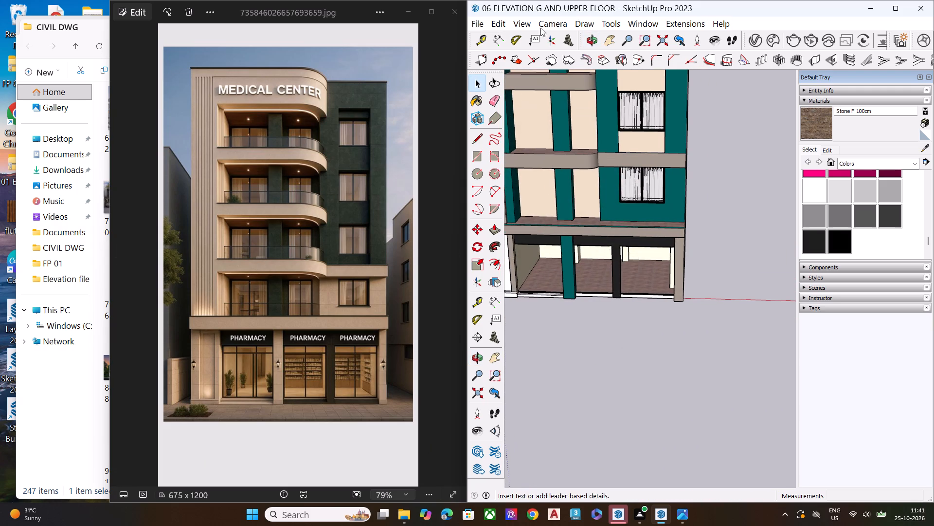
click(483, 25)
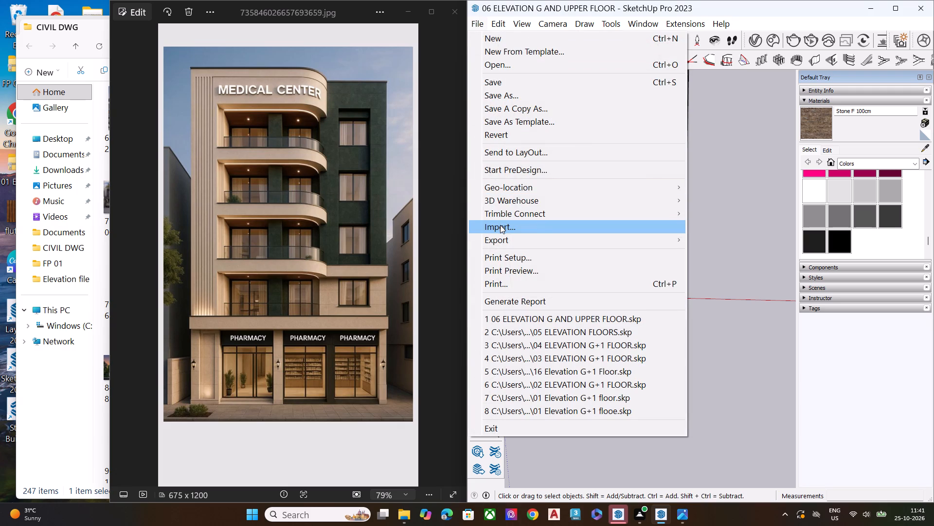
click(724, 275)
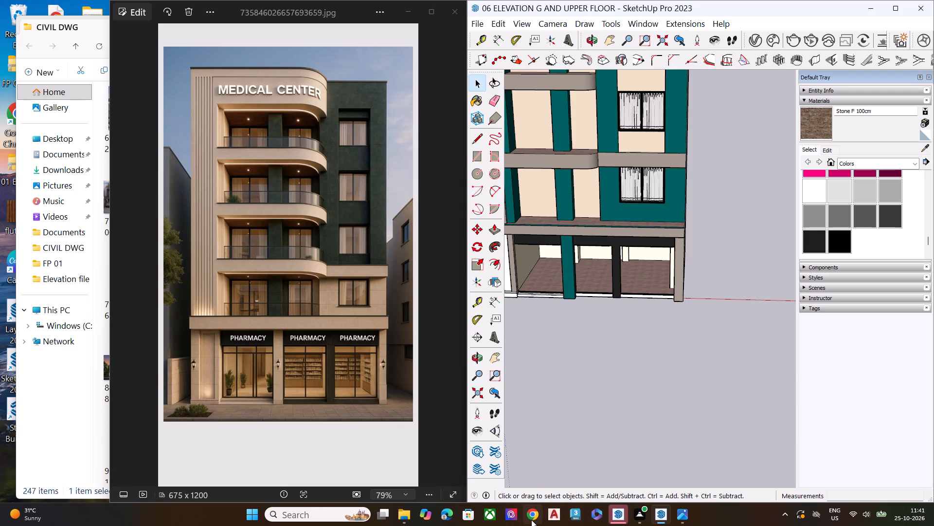
Switch to Chrome, search Google for 3d warehouse and open the 3D Warehouse site.
click(531, 520)
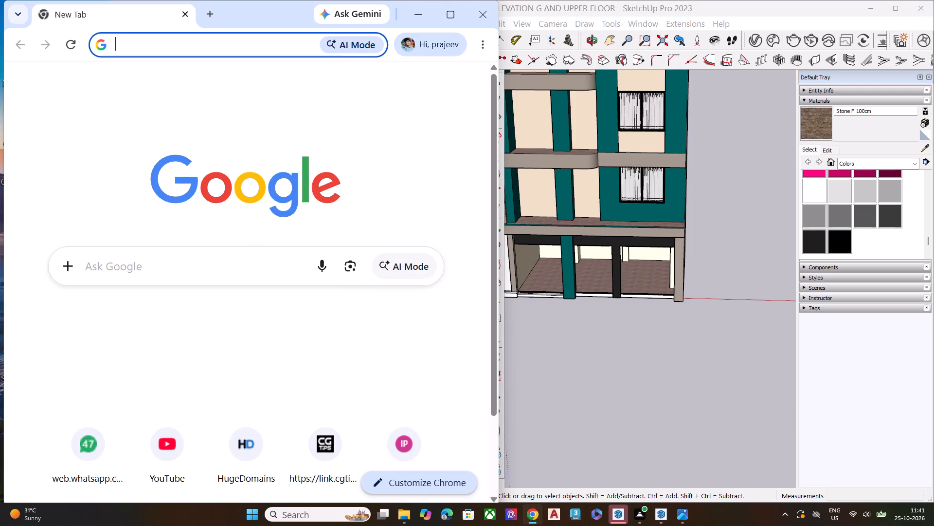
click(219, 263)
double_click(189, 312)
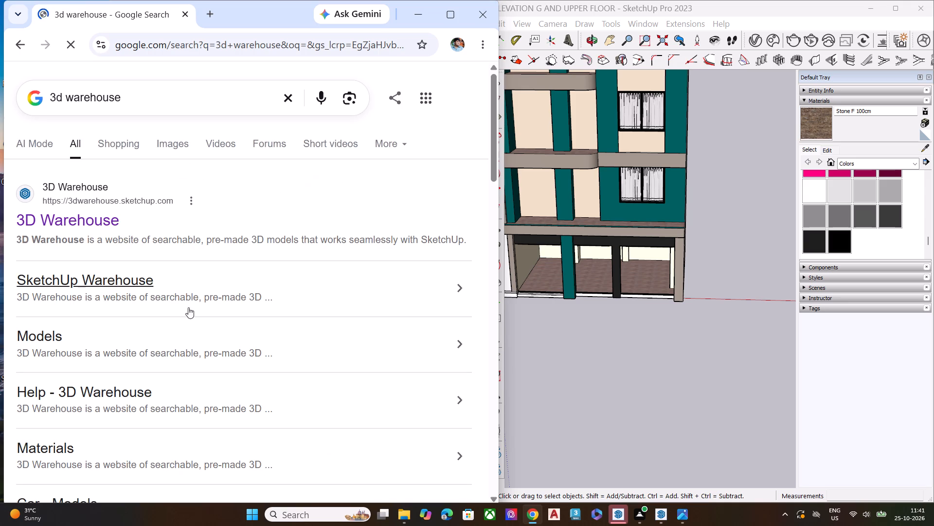
click(100, 226)
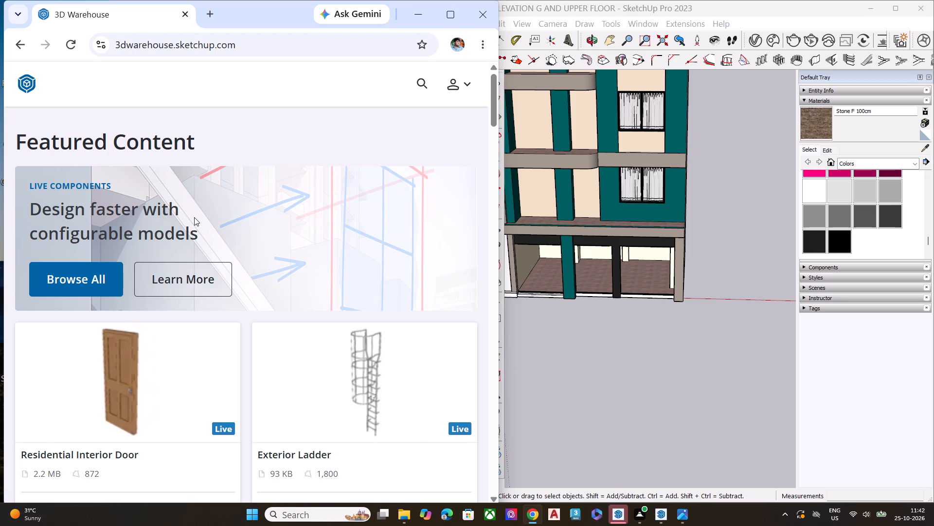
Search 3D Warehouse for LONG WINDOW.
scroll(313, 329, down, 2)
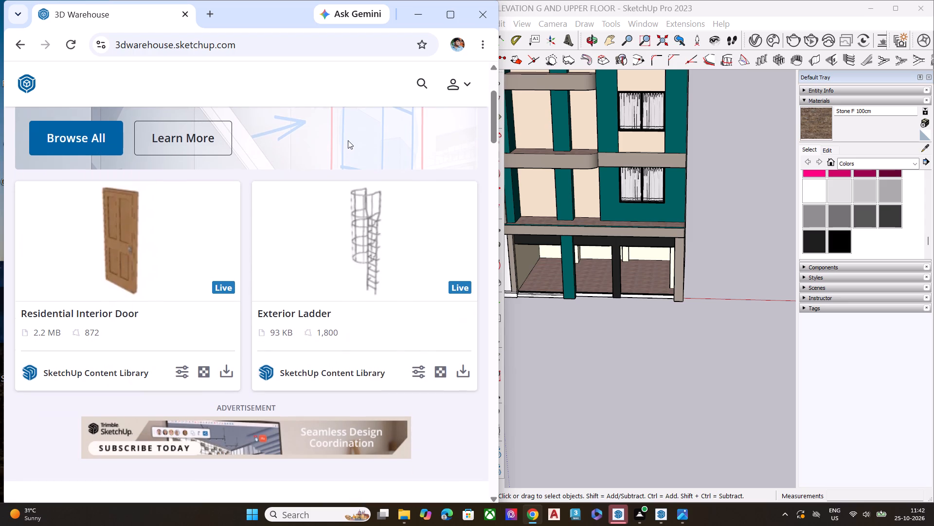
click(421, 92)
click(295, 86)
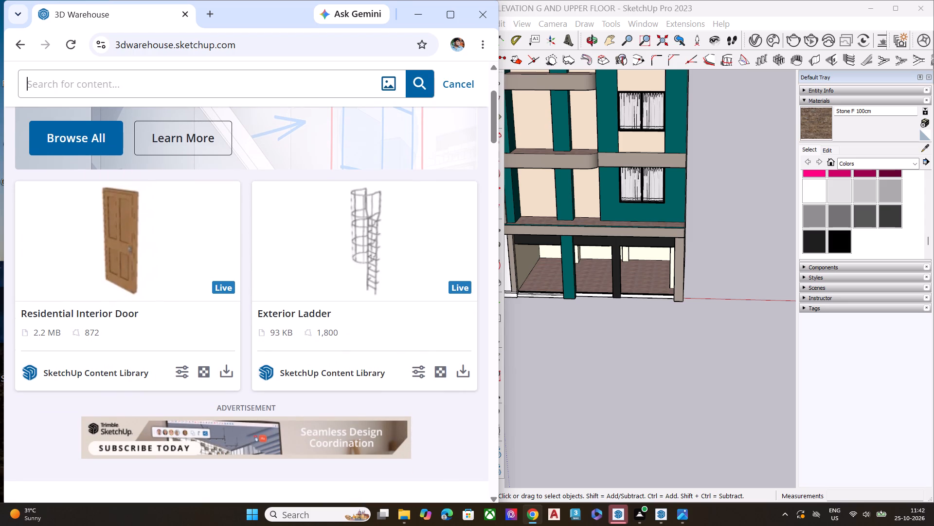
text(LONG)
key(space)
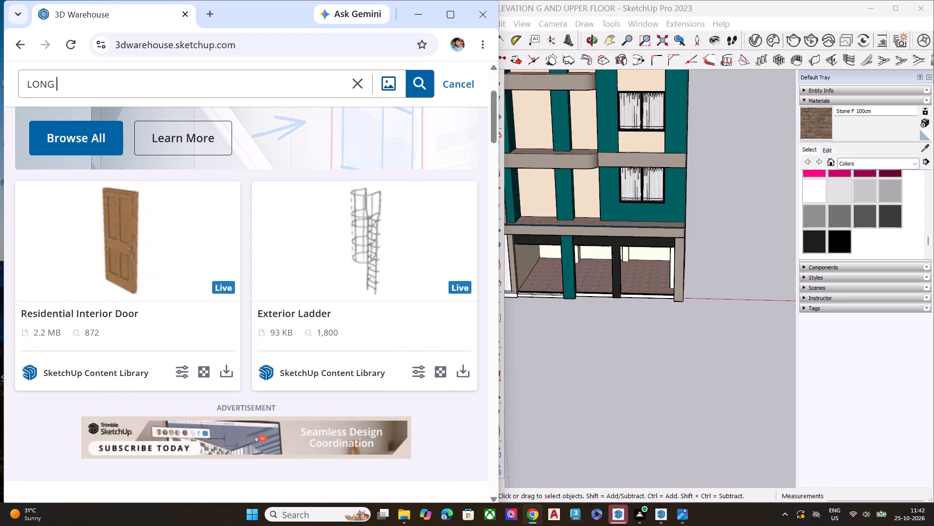
text(WINDOE)
key(BackSpace)
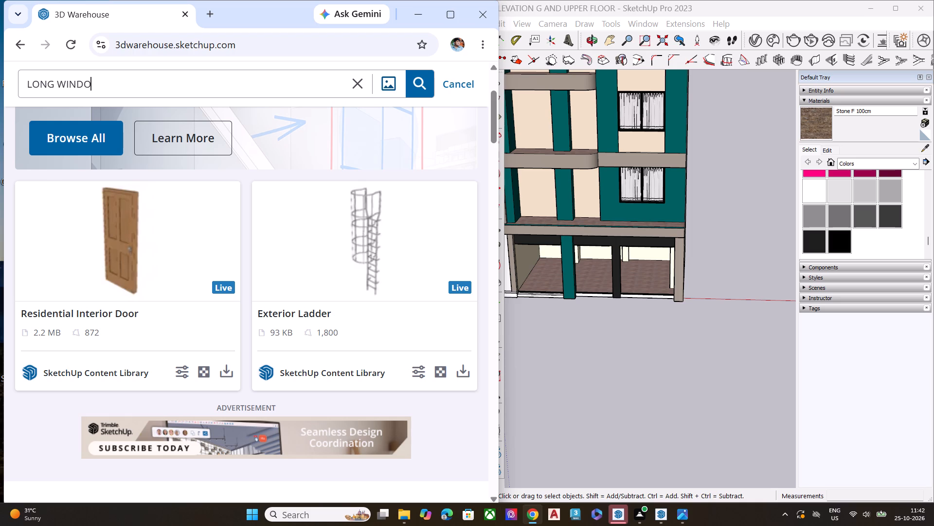
key(w)
key(Return)
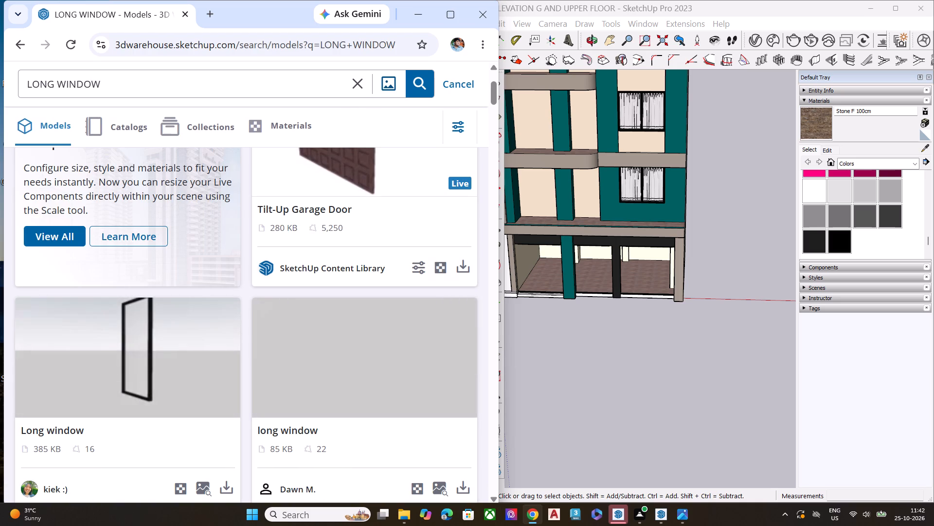
Browse the LONG WINDOW models and find more like the 114 KB Long window with four glass panels.
scroll(422, 169, down, 2)
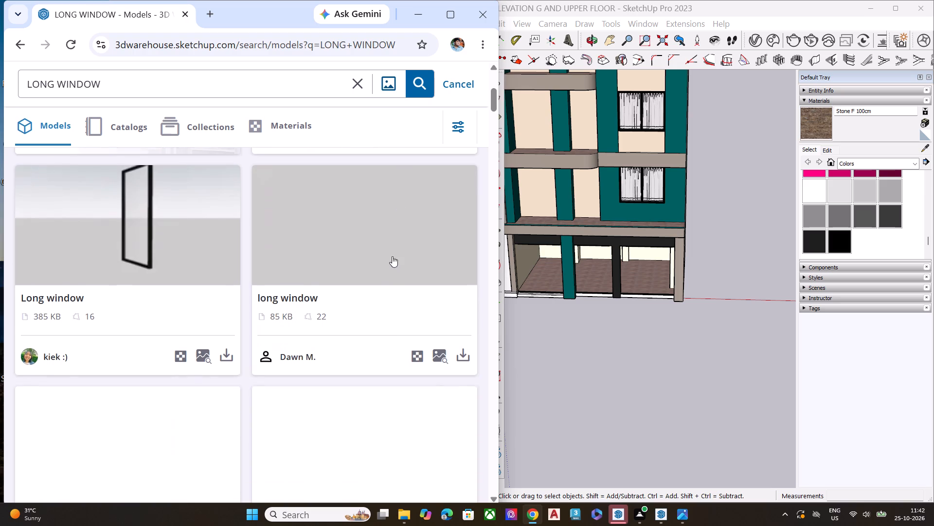
scroll(392, 256, down, 1)
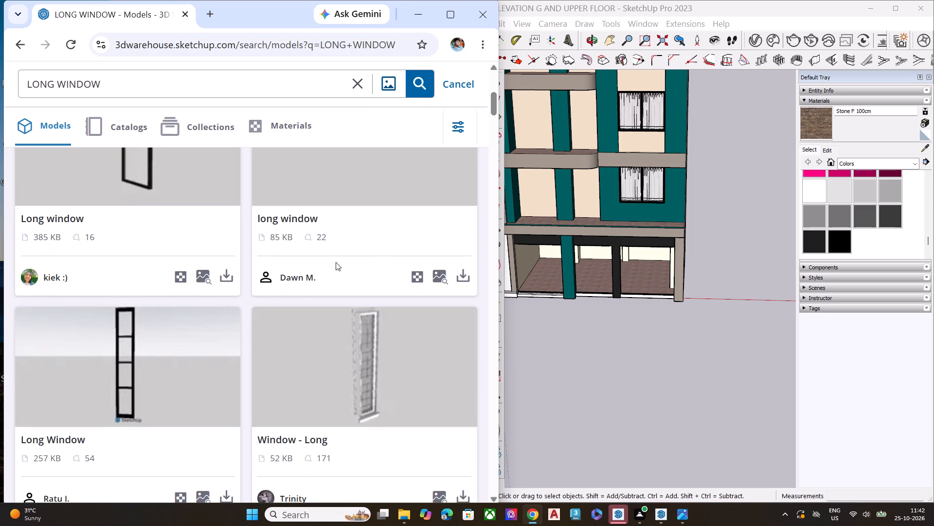
scroll(336, 262, down, 5)
scroll(296, 269, down, 1)
scroll(296, 269, up, 2)
scroll(296, 269, down, 2)
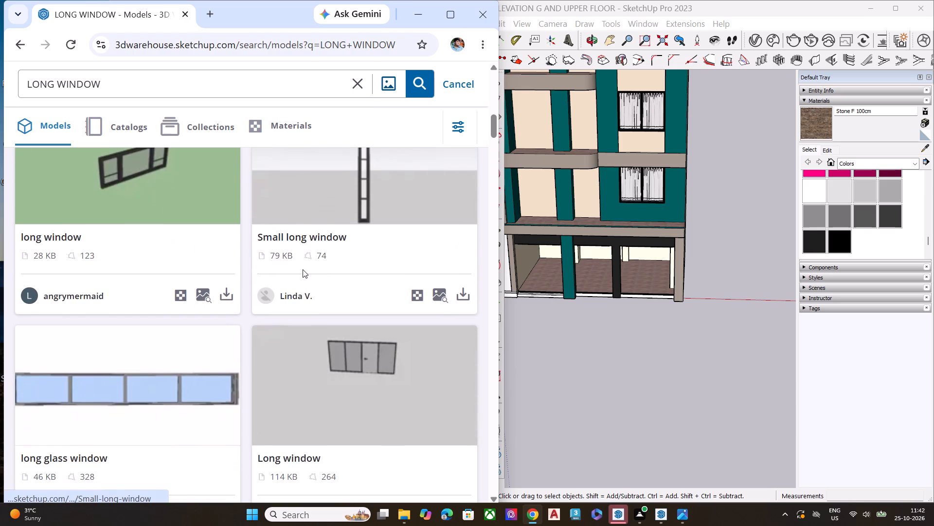
scroll(323, 288, down, 4)
scroll(328, 290, up, 3)
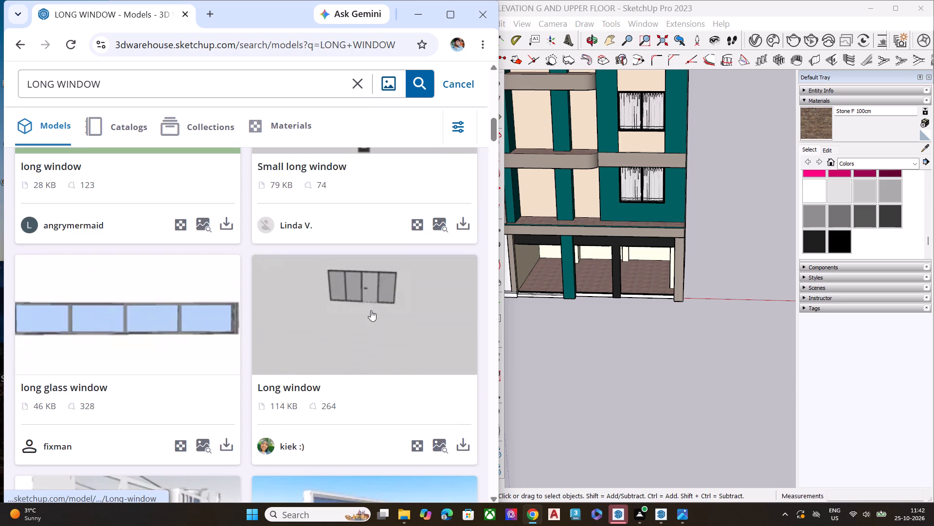
click(440, 442)
Examine the models similar to the 114 KB Long window for glazing that suits the pharmacy shopfronts.
scroll(265, 281, up, 6)
scroll(265, 281, down, 1)
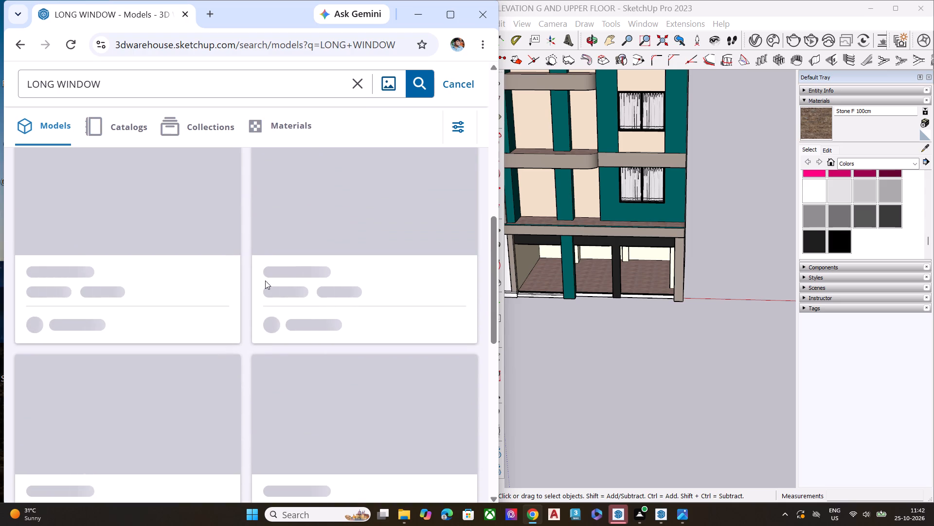
scroll(265, 281, down, 1)
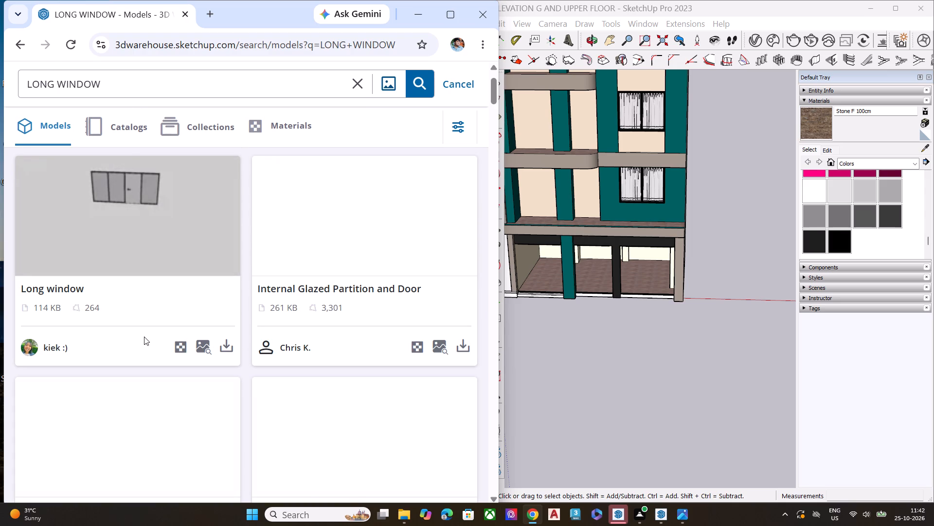
scroll(216, 323, down, 4)
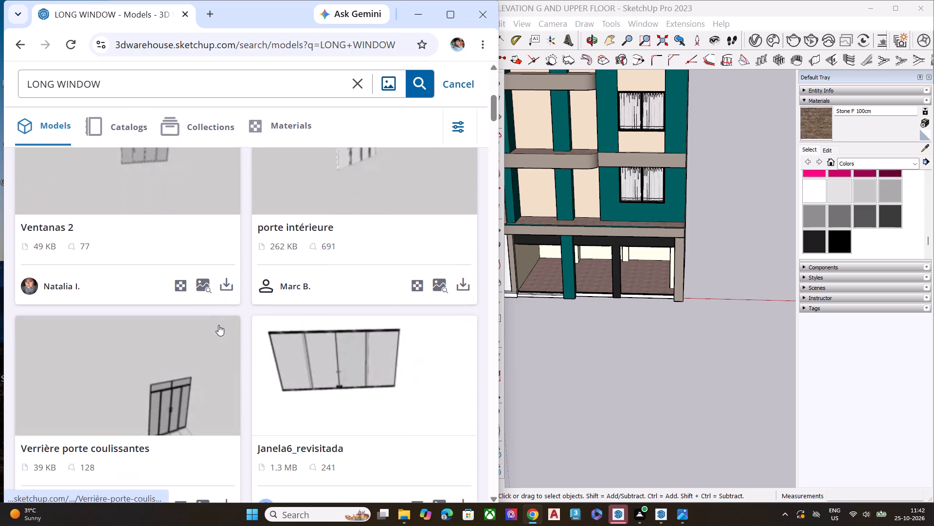
scroll(222, 332, down, 3)
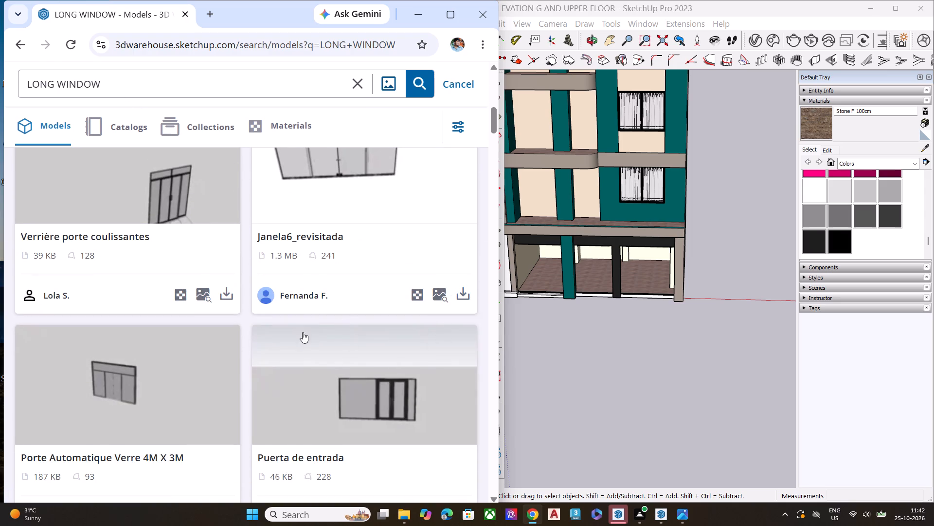
scroll(288, 332, down, 8)
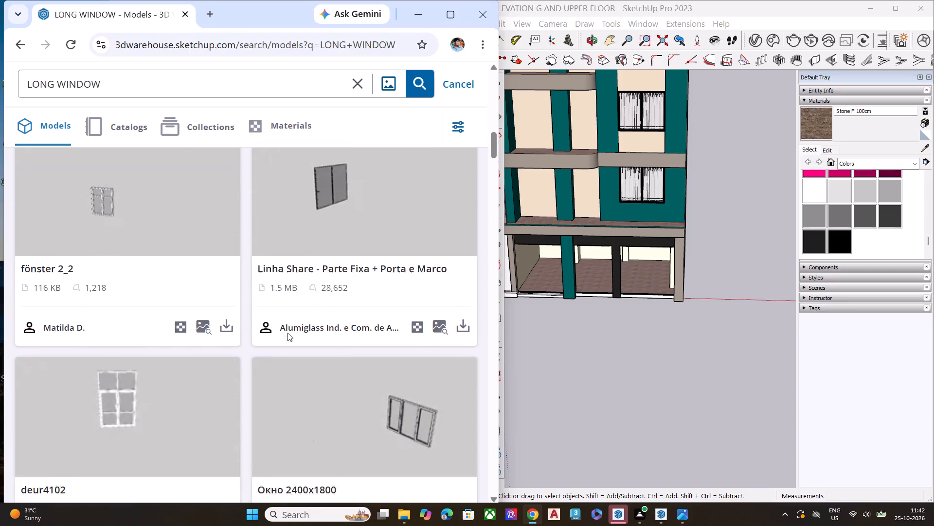
scroll(287, 333, down, 2)
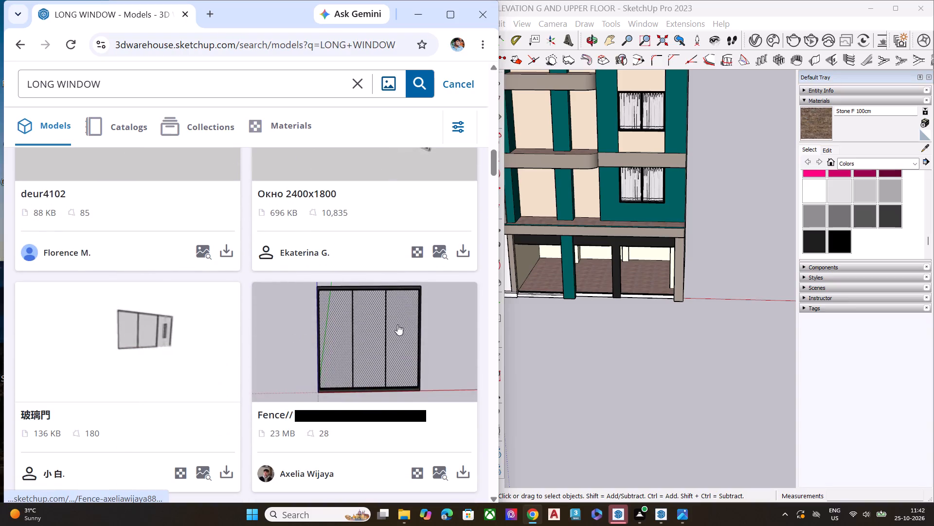
scroll(418, 336, down, 5)
scroll(349, 340, down, 2)
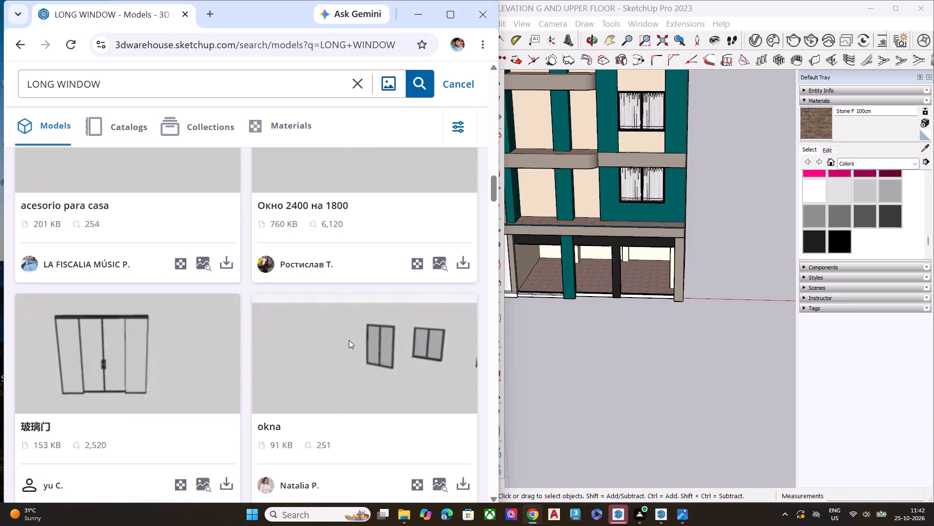
scroll(168, 306, up, 7)
scroll(102, 300, up, 1)
scroll(102, 300, down, 1)
scroll(102, 300, up, 9)
scroll(123, 291, down, 1)
scroll(125, 291, up, 6)
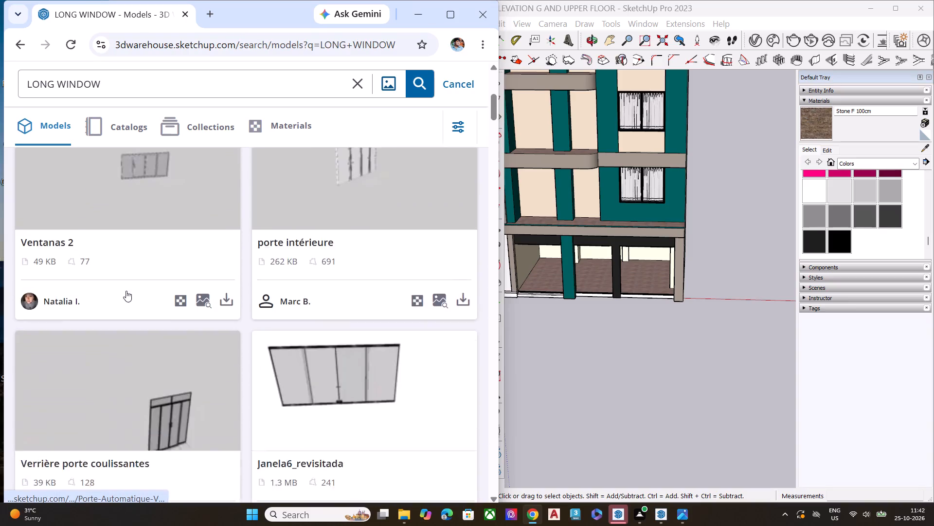
scroll(126, 290, up, 4)
scroll(127, 290, down, 1)
scroll(127, 290, up, 3)
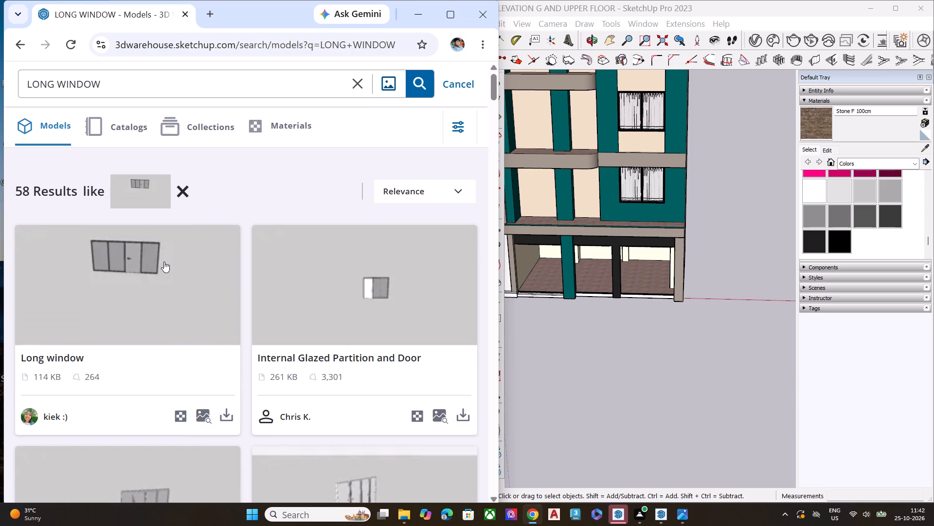
Search 3D Warehouse for LONG WINDOW again and download the 114 KB Long window with four glass panels.
click(17, 44)
scroll(249, 286, down, 2)
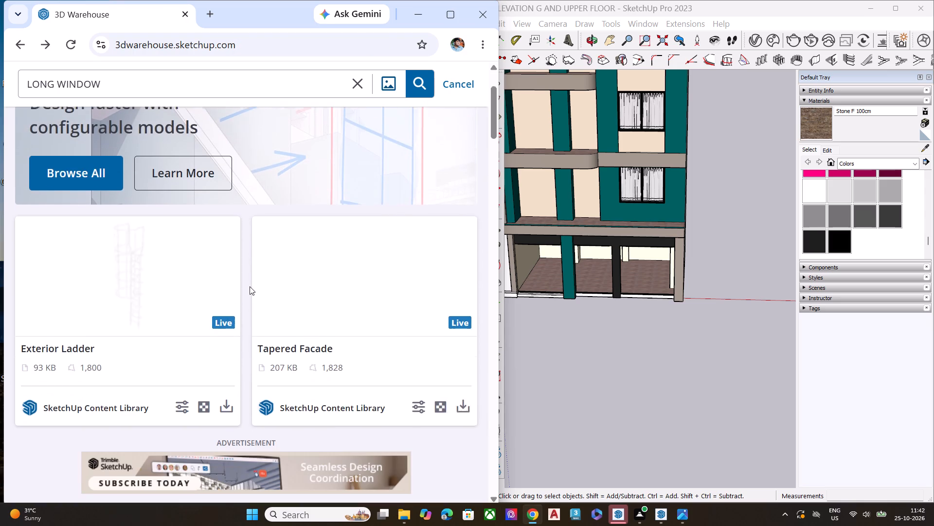
scroll(239, 237, down, 9)
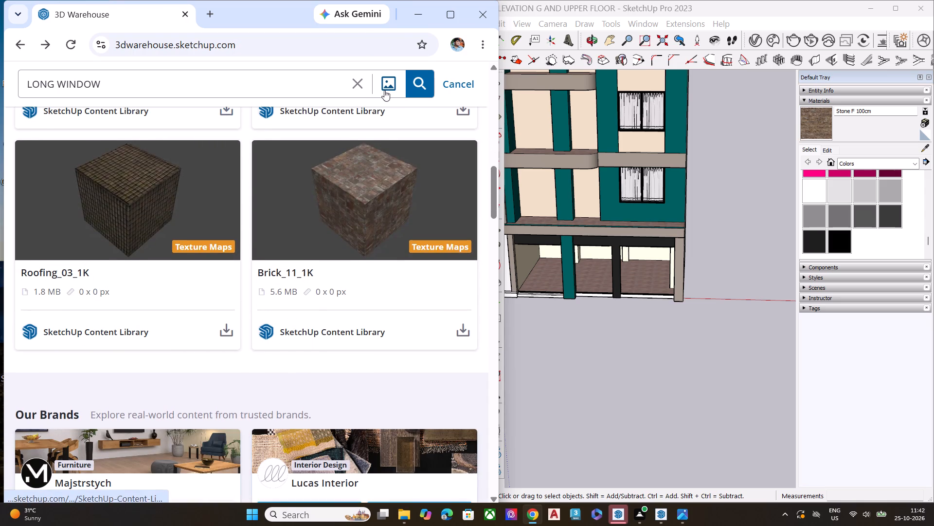
click(413, 86)
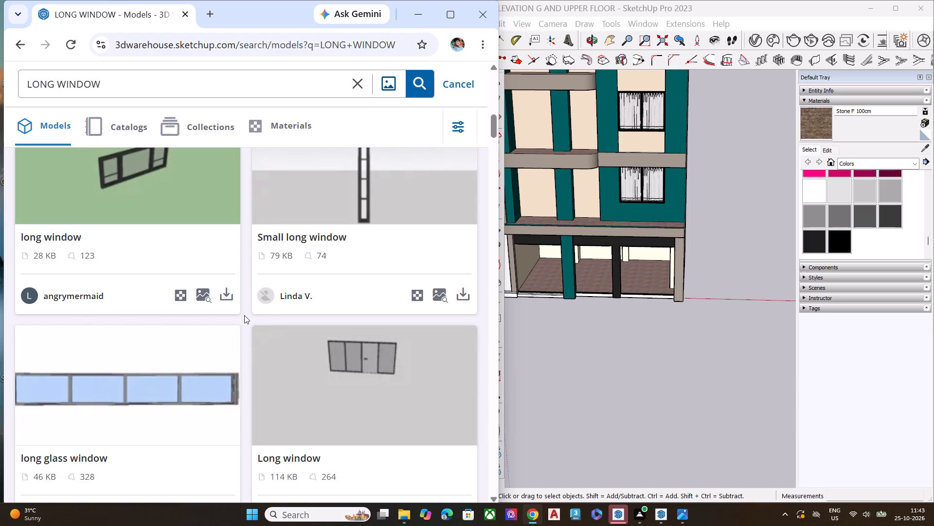
scroll(445, 371, down, 3)
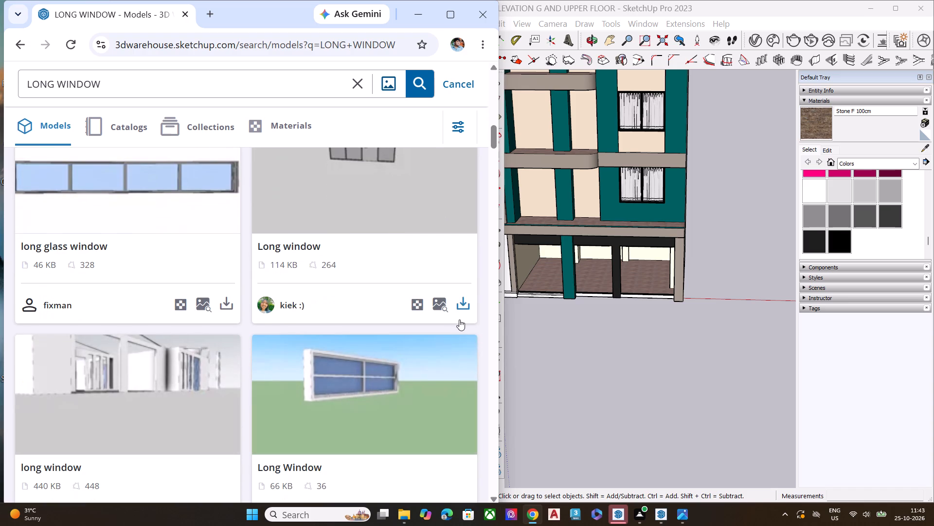
click(462, 309)
click(419, 341)
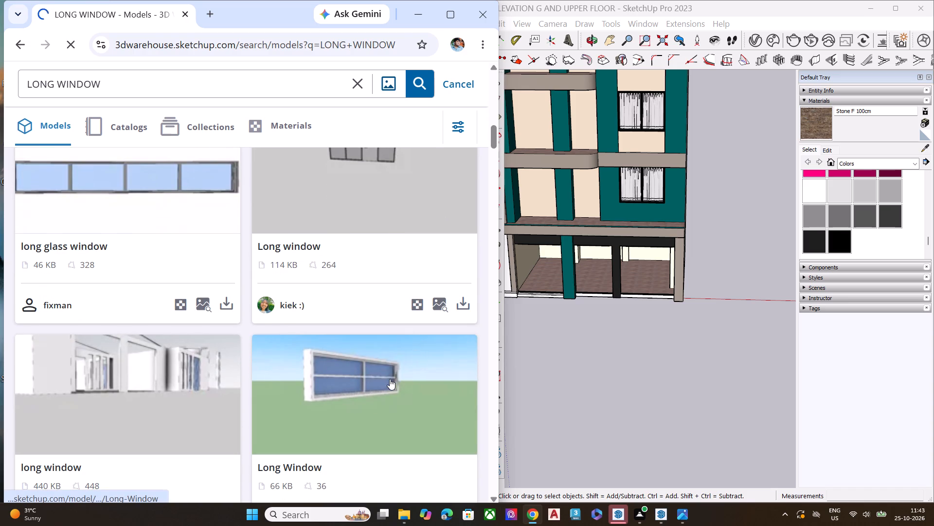
Look through the remaining LONG WINDOW models for other shopfront glazing options, and close the browser.
scroll(389, 379, down, 9)
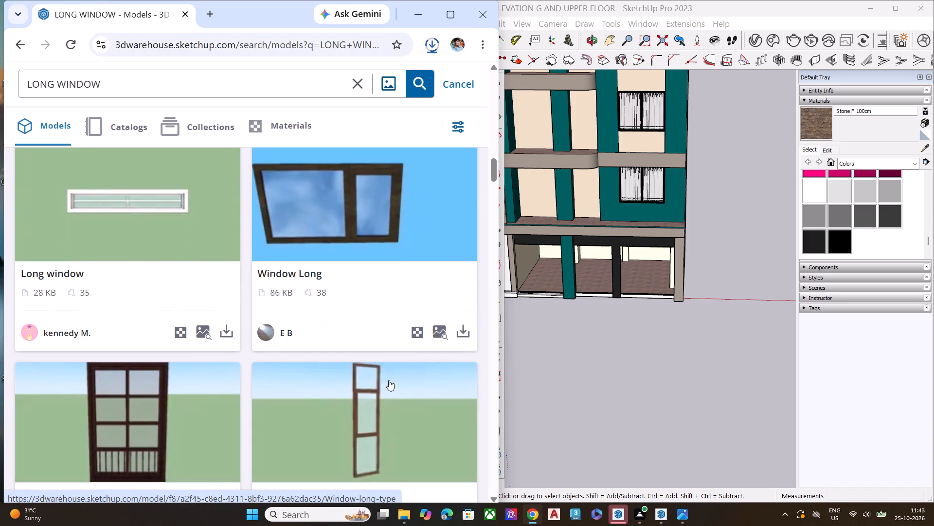
scroll(388, 381, down, 6)
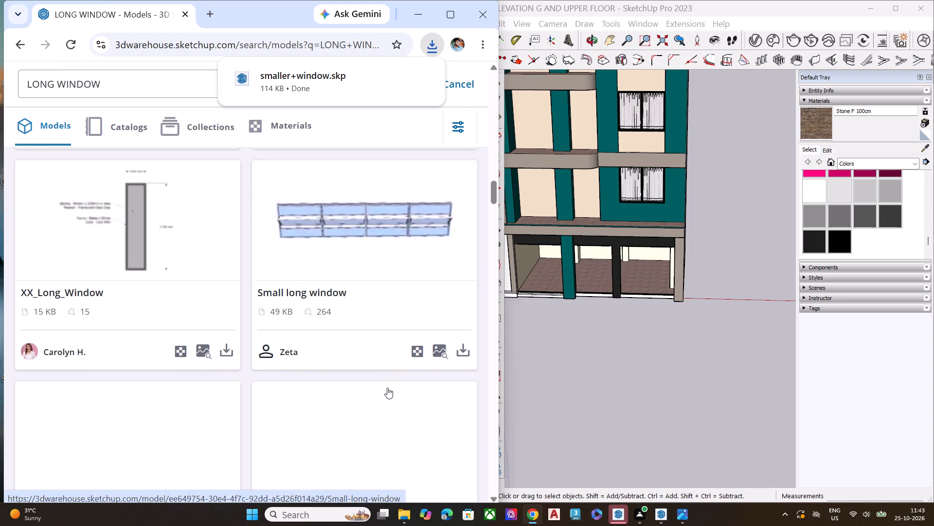
scroll(387, 388, down, 6)
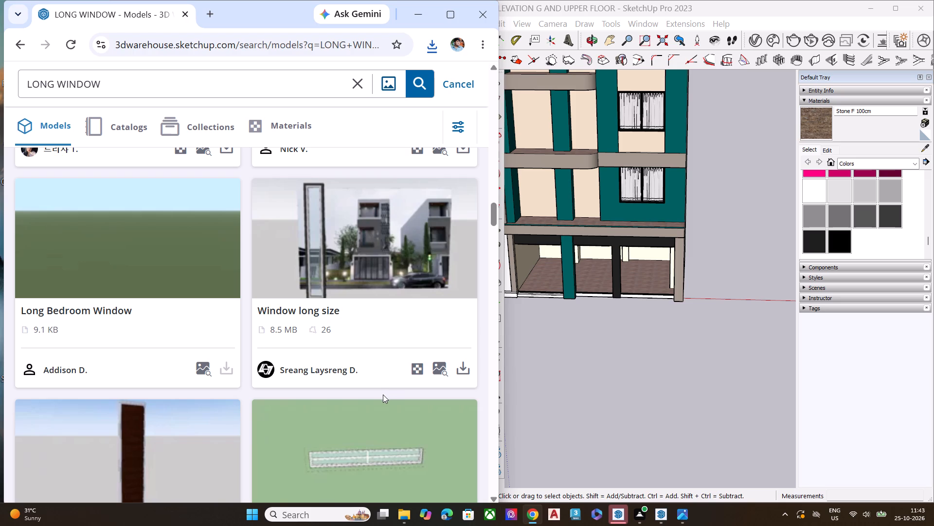
scroll(395, 385, up, 1)
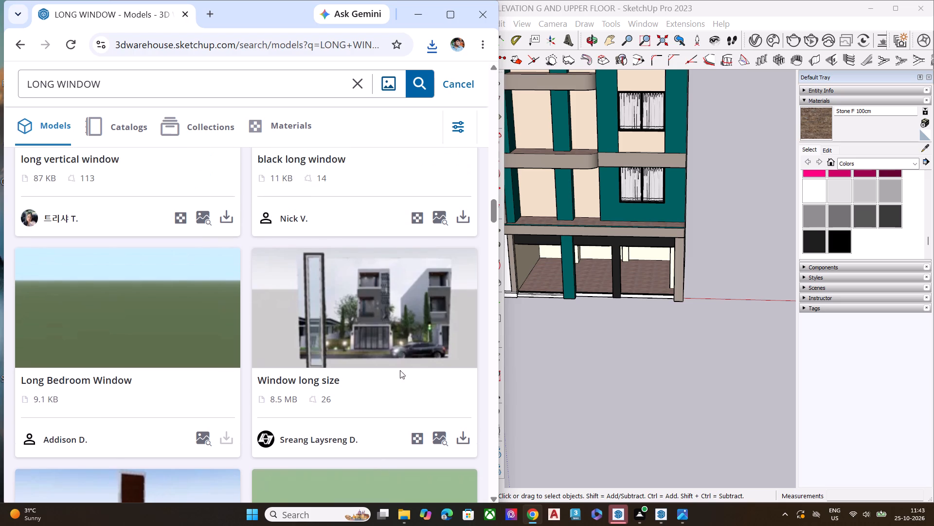
scroll(376, 265, down, 7)
scroll(360, 318, up, 6)
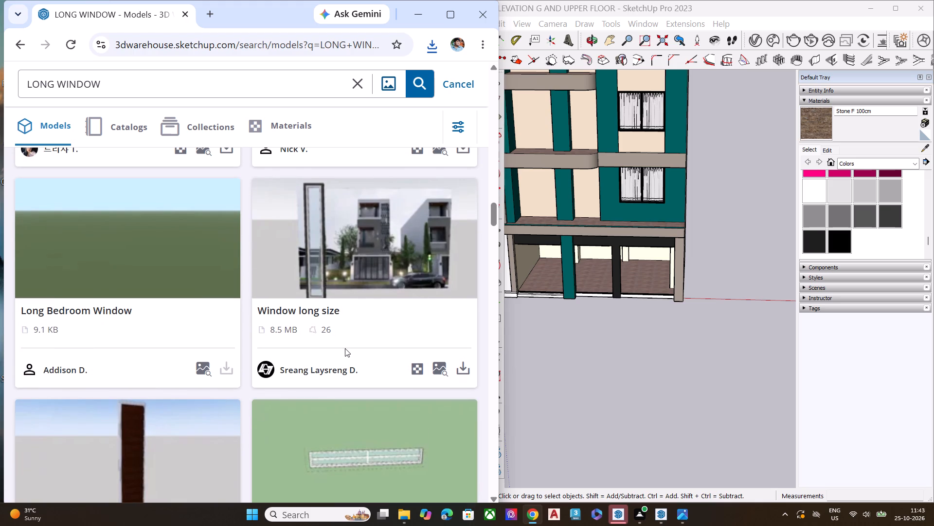
scroll(345, 359, down, 5)
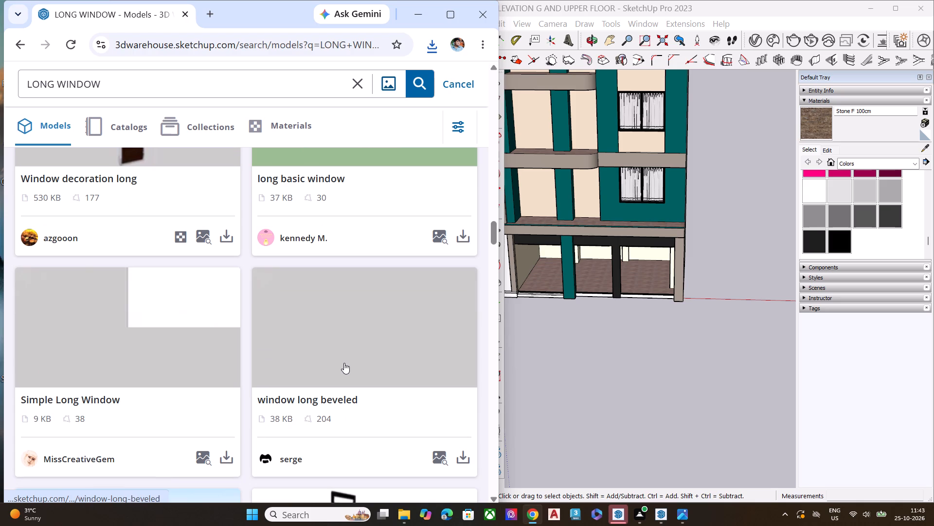
scroll(343, 363, down, 12)
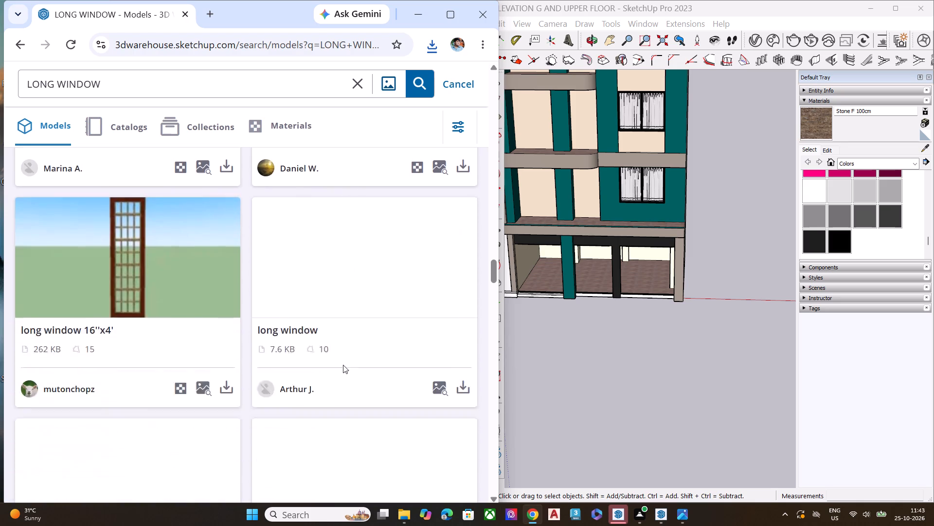
scroll(343, 365, up, 1)
scroll(343, 365, down, 5)
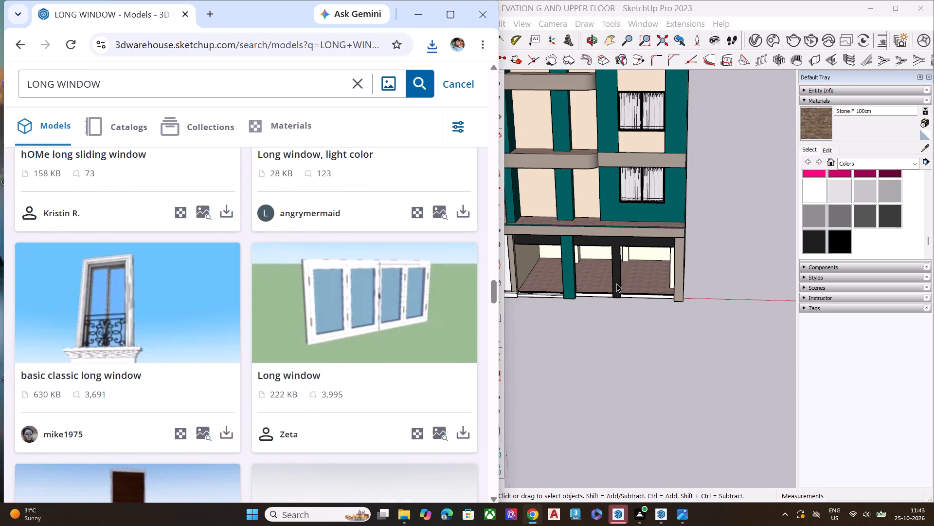
scroll(297, 369, down, 1)
scroll(297, 369, up, 2)
scroll(297, 369, down, 4)
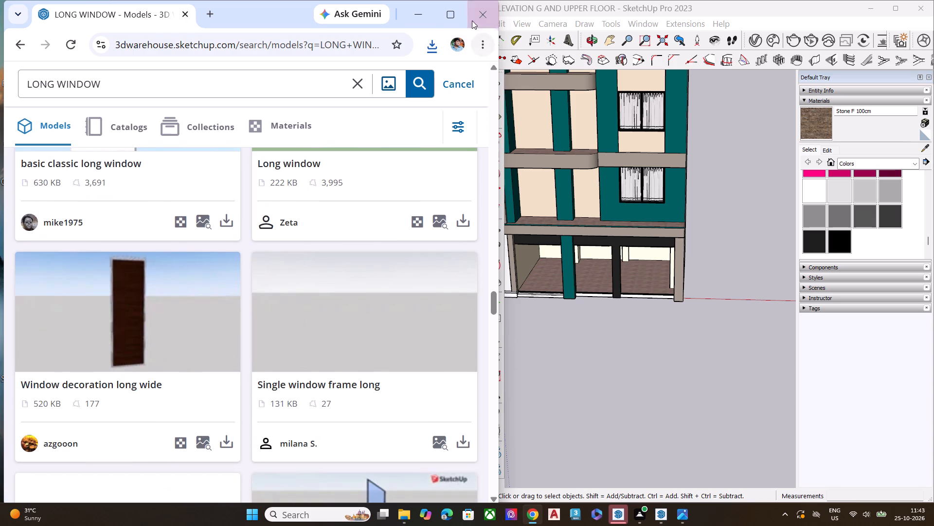
click(469, 10)
Switch to Chrome and check the download history for the file name of the downloaded window model.
click(478, 28)
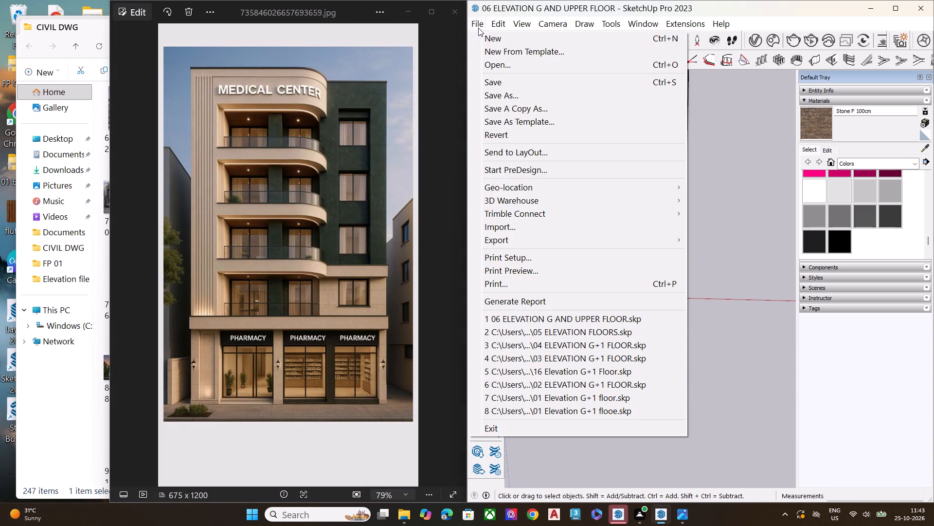
click(534, 522)
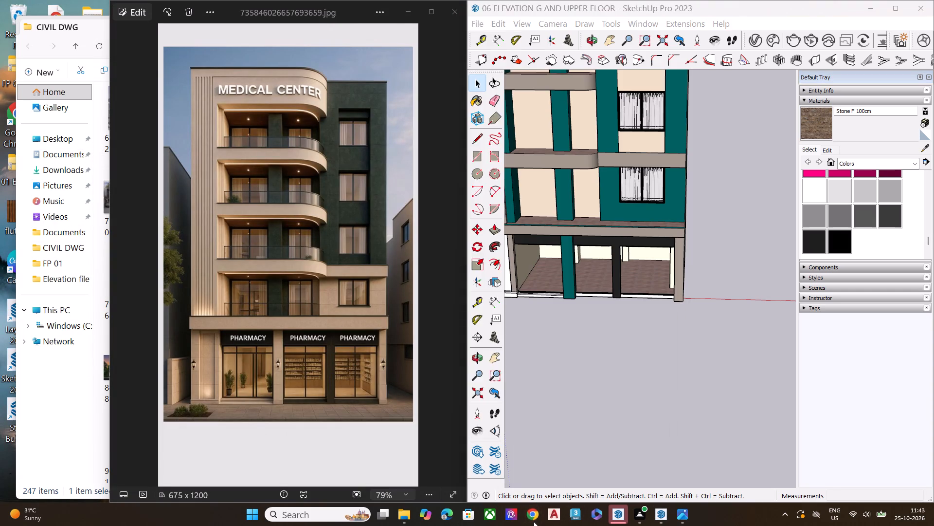
click(485, 48)
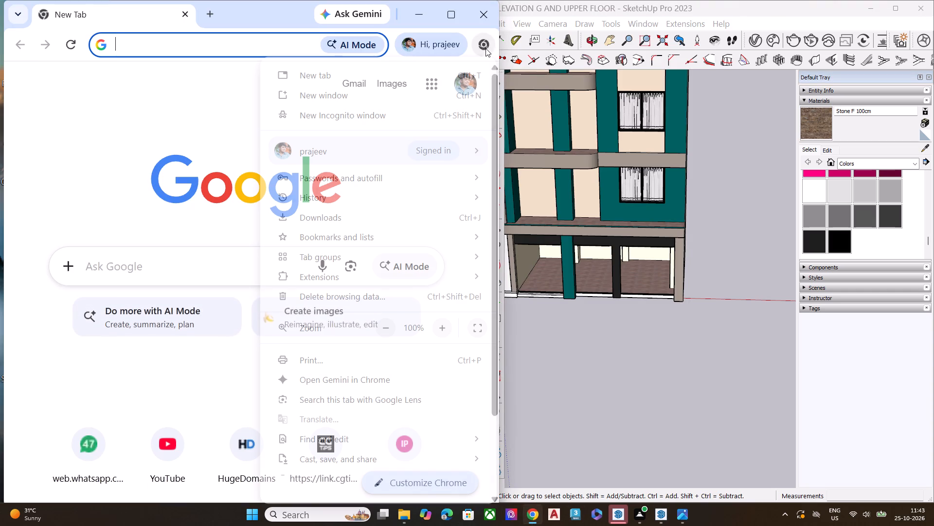
click(323, 224)
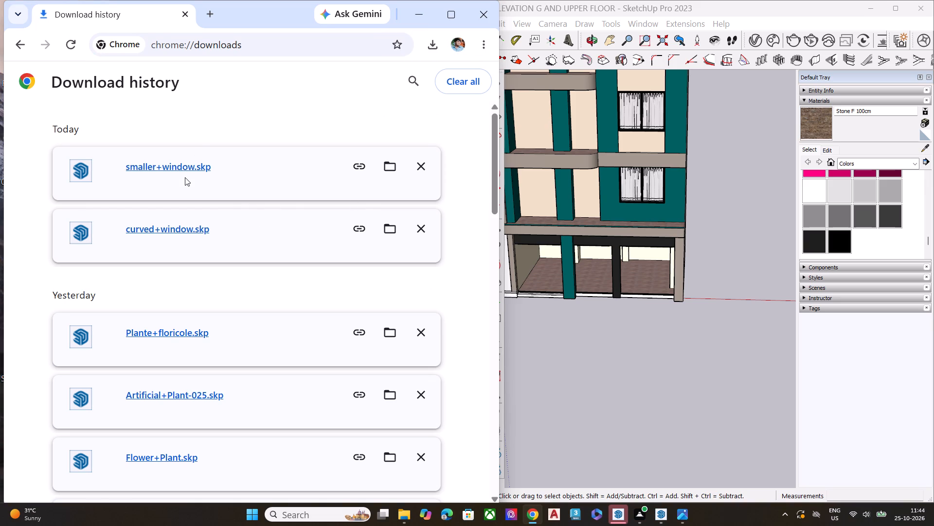
click(479, 22)
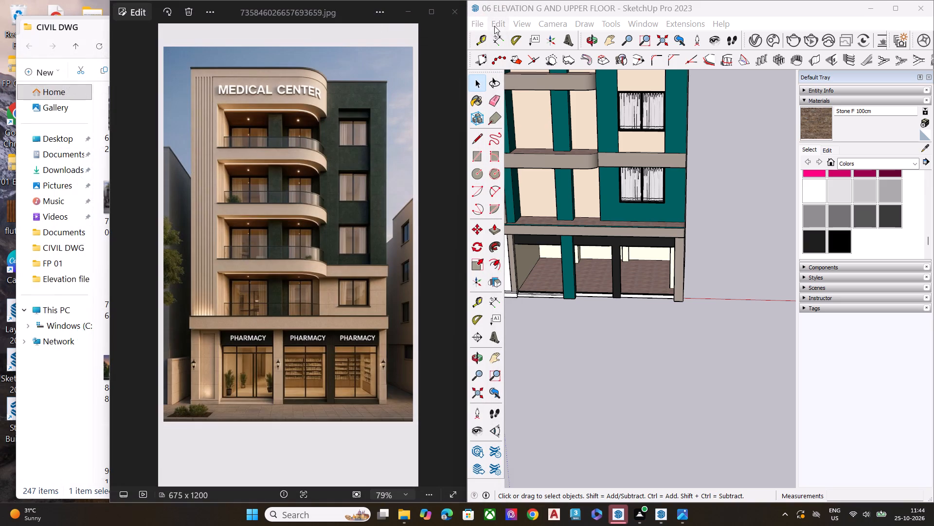
Import the downloaded window model smaller+window.skp from the Downloads folder into the facade model.
click(478, 25)
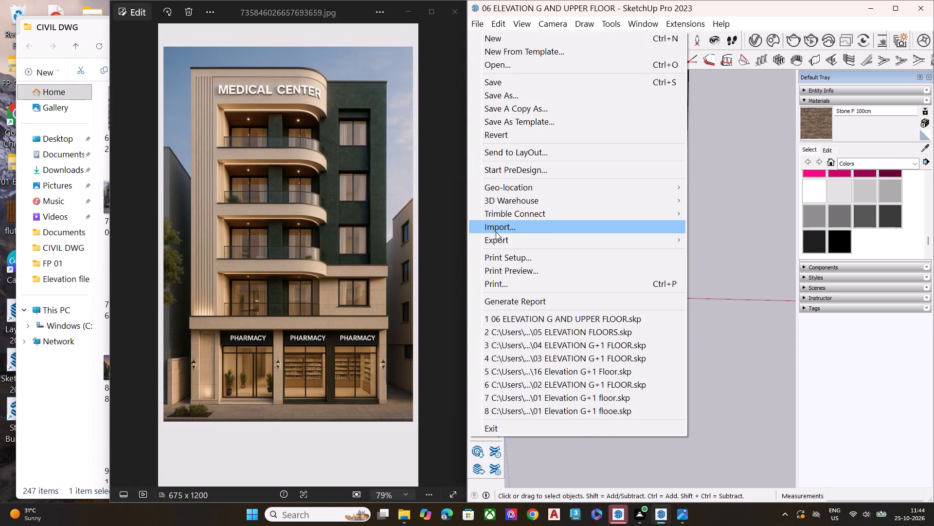
click(496, 232)
scroll(704, 274, down, 1)
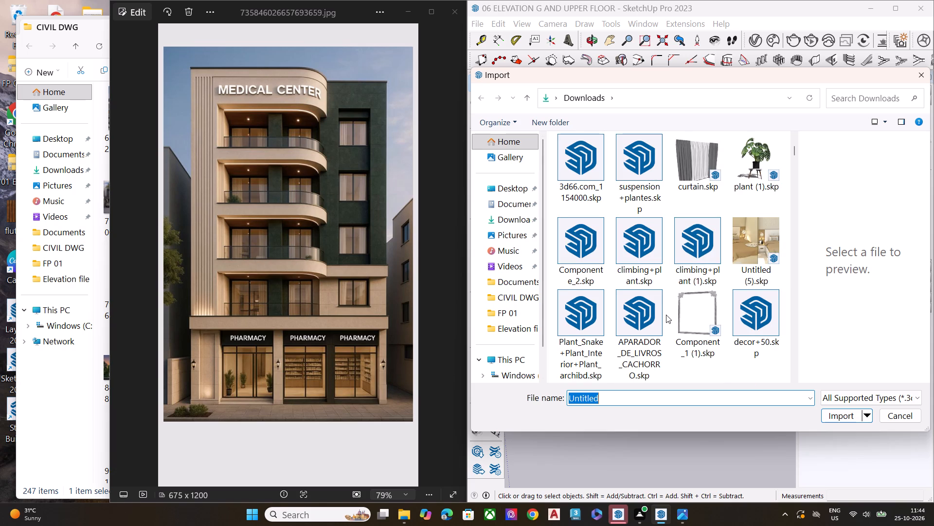
scroll(666, 317, down, 1)
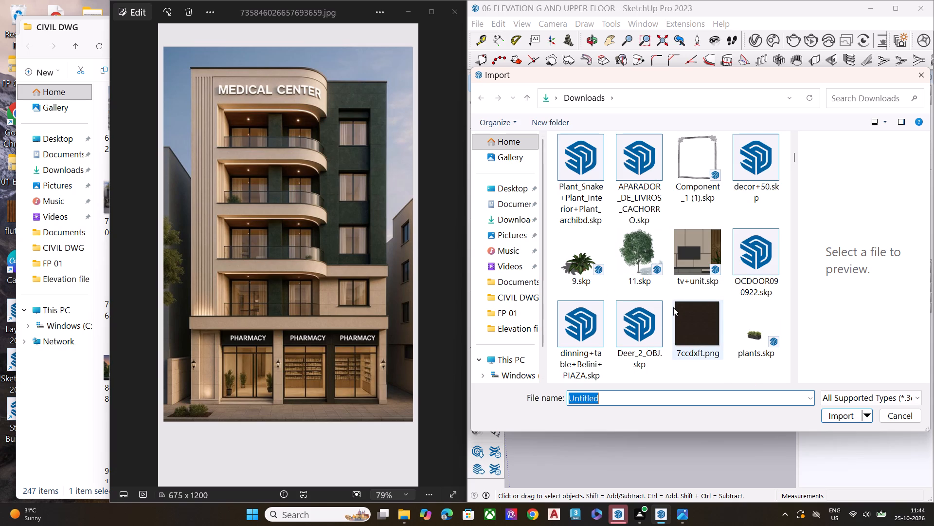
scroll(667, 292, down, 1)
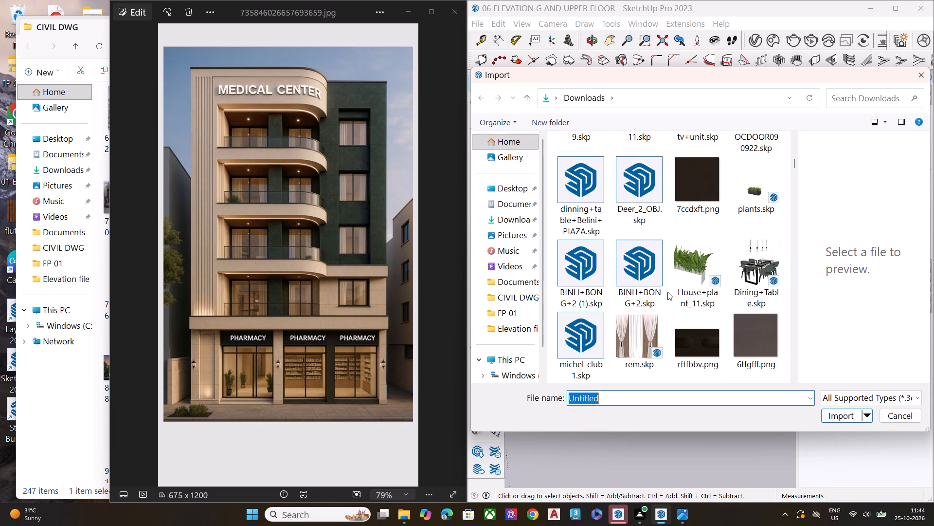
scroll(663, 292, down, 2)
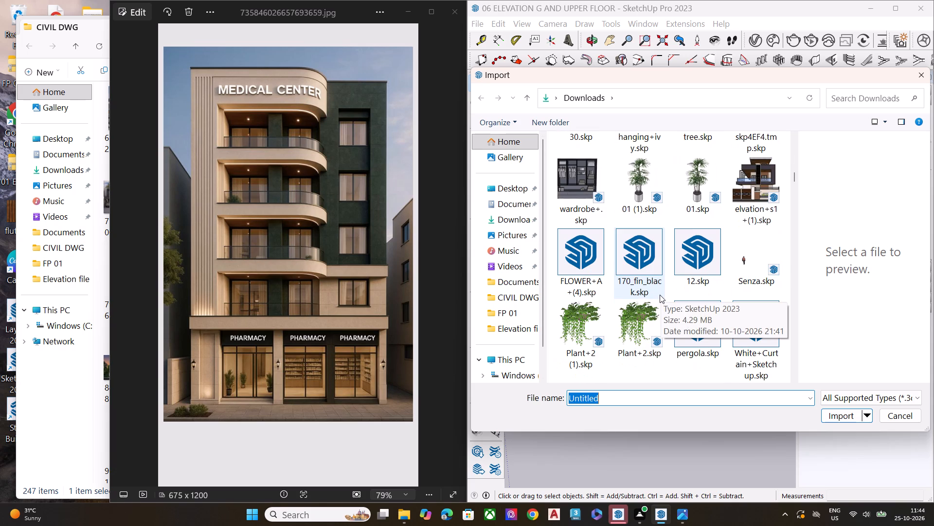
scroll(660, 295, down, 1)
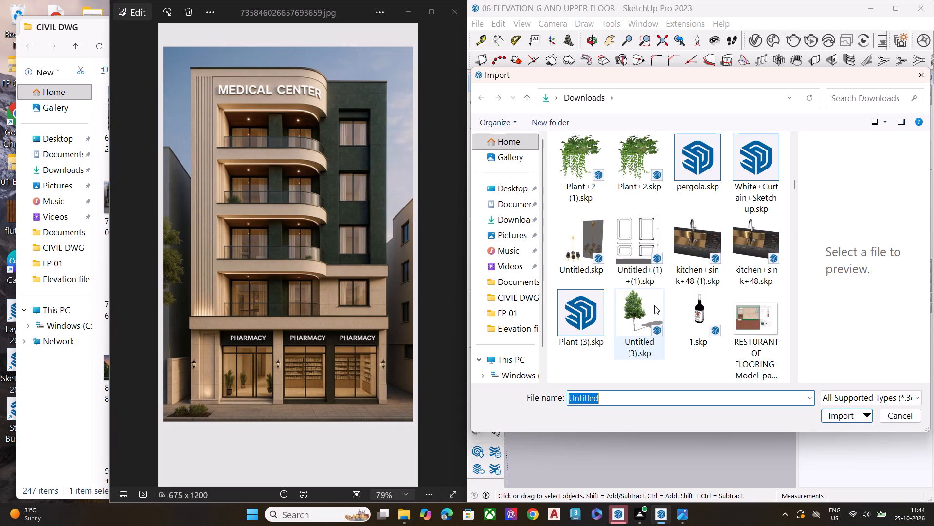
scroll(654, 305, down, 3)
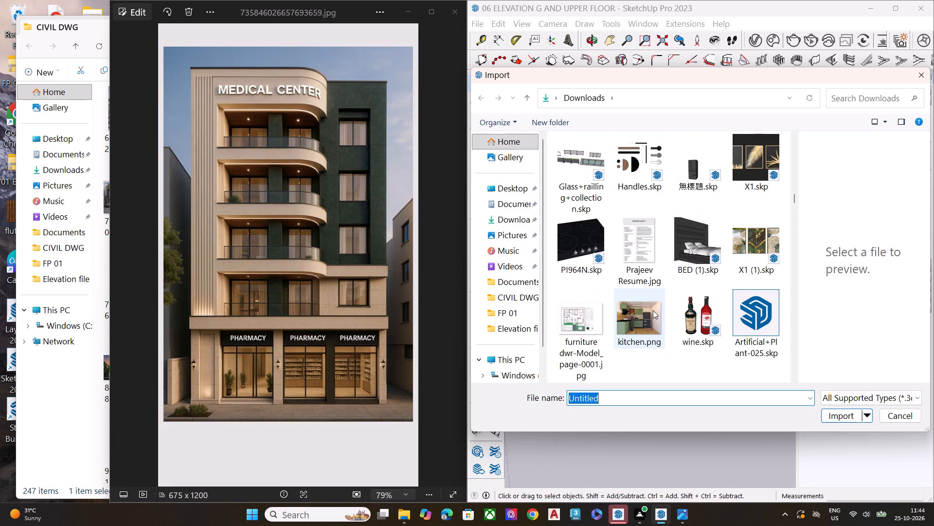
scroll(653, 310, down, 1)
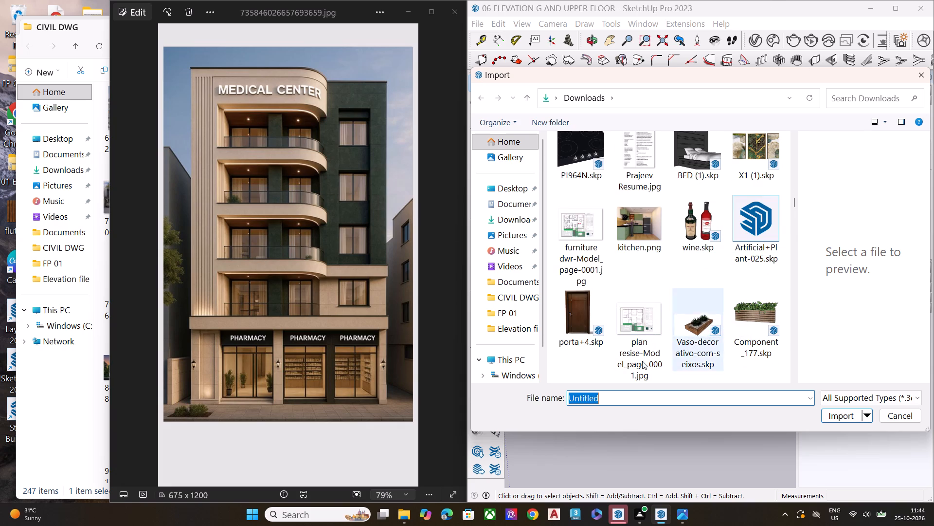
scroll(702, 298, down, 2)
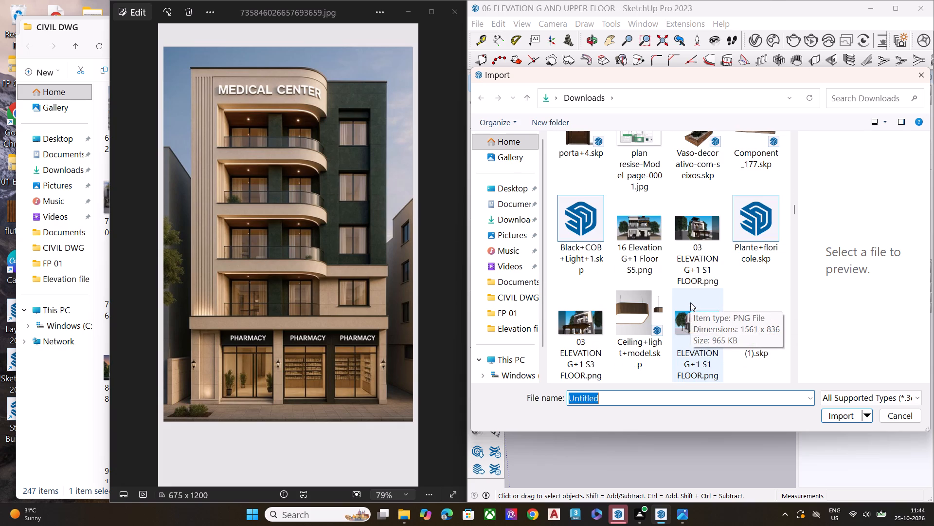
scroll(655, 279, down, 1)
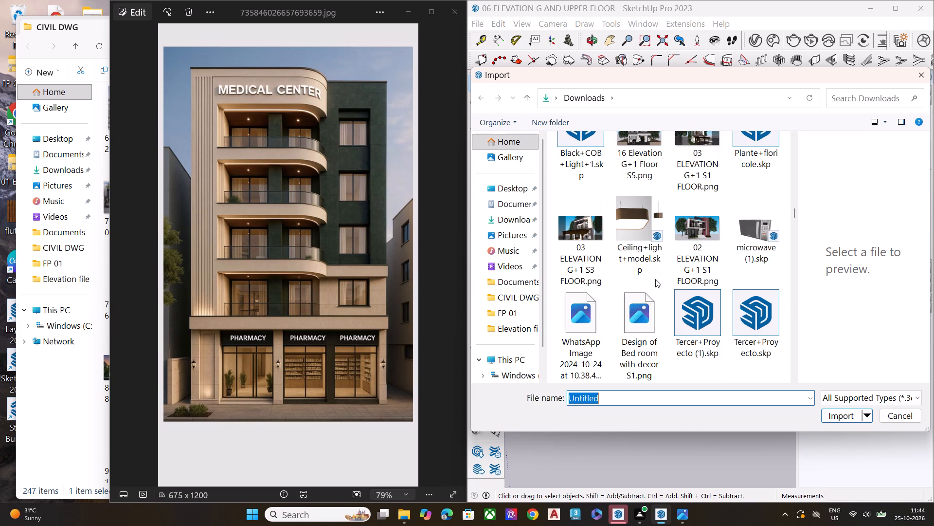
scroll(688, 297, down, 2)
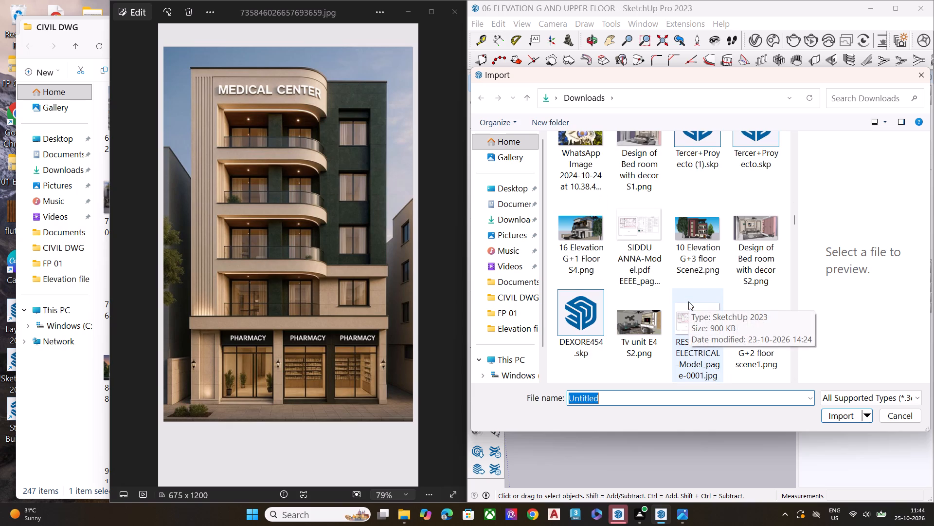
scroll(687, 303, down, 3)
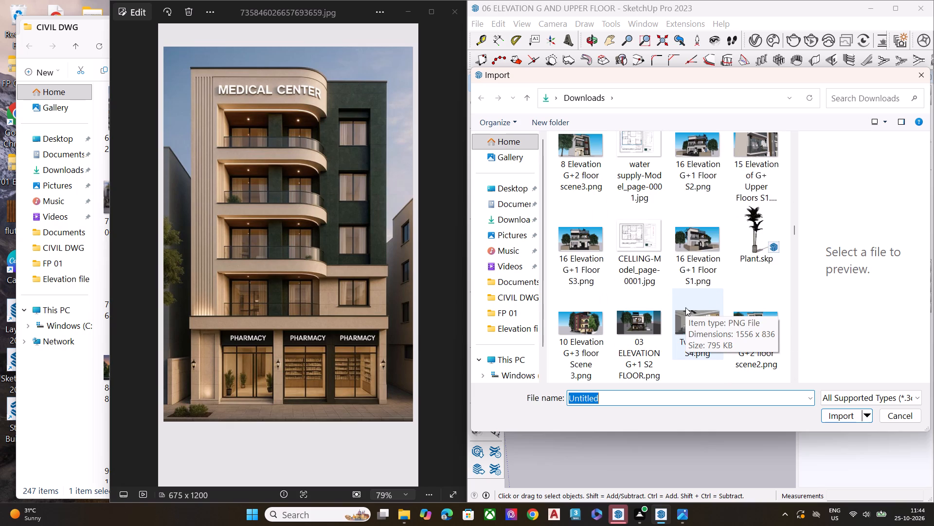
scroll(685, 307, down, 3)
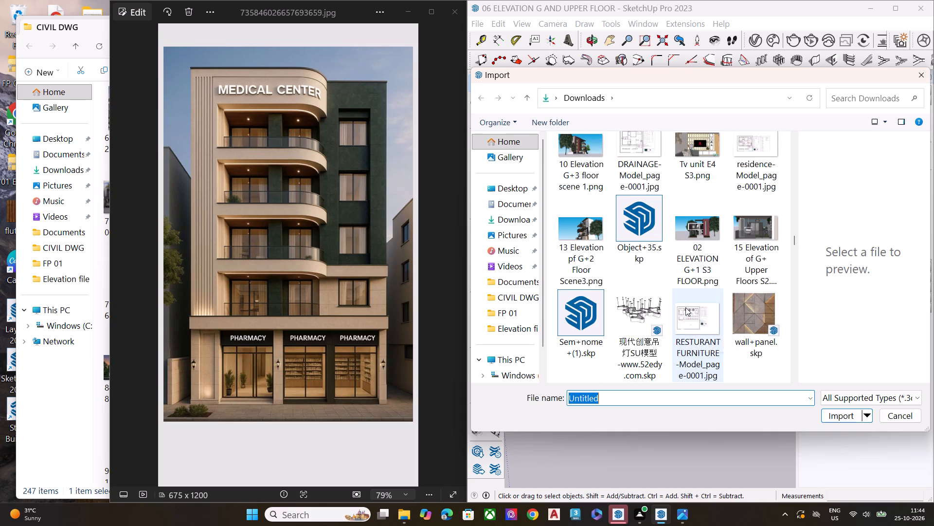
scroll(685, 307, down, 3)
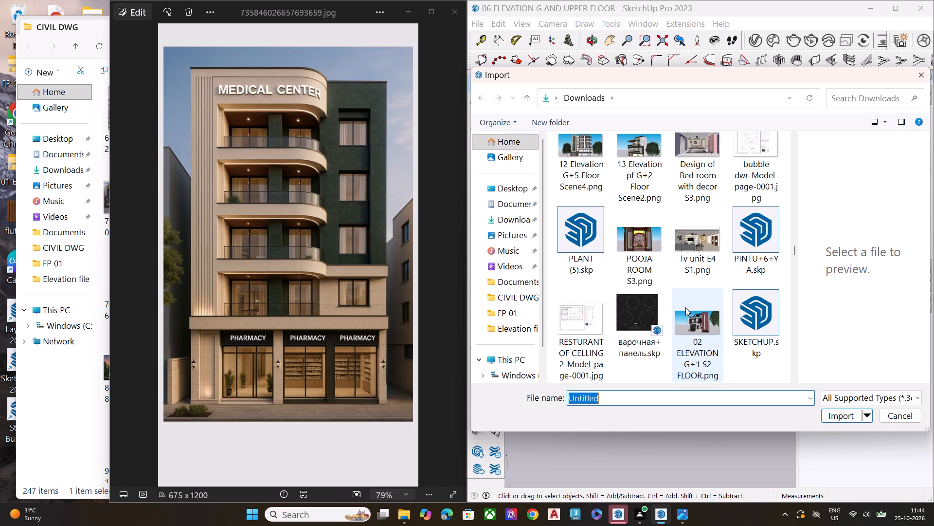
scroll(685, 307, down, 3)
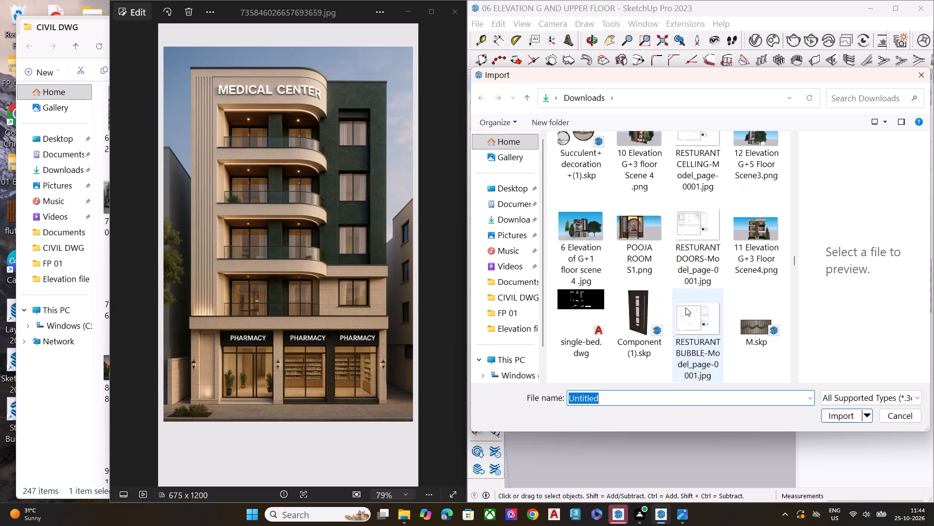
scroll(685, 307, down, 5)
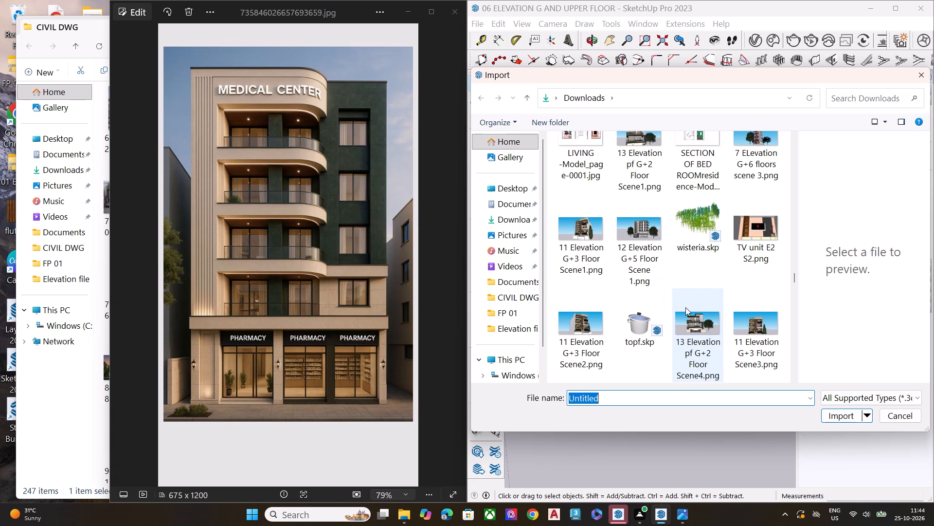
scroll(687, 306, down, 2)
scroll(625, 319, down, 2)
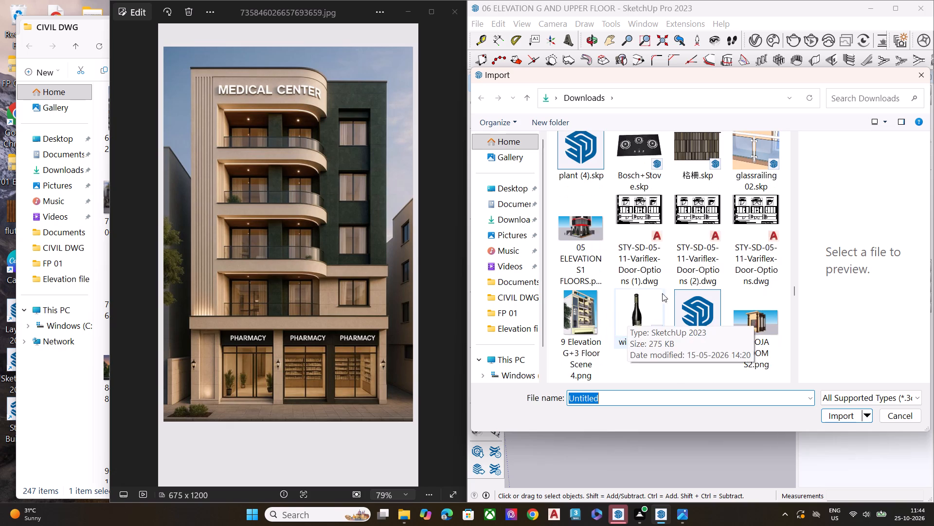
scroll(676, 299, down, 2)
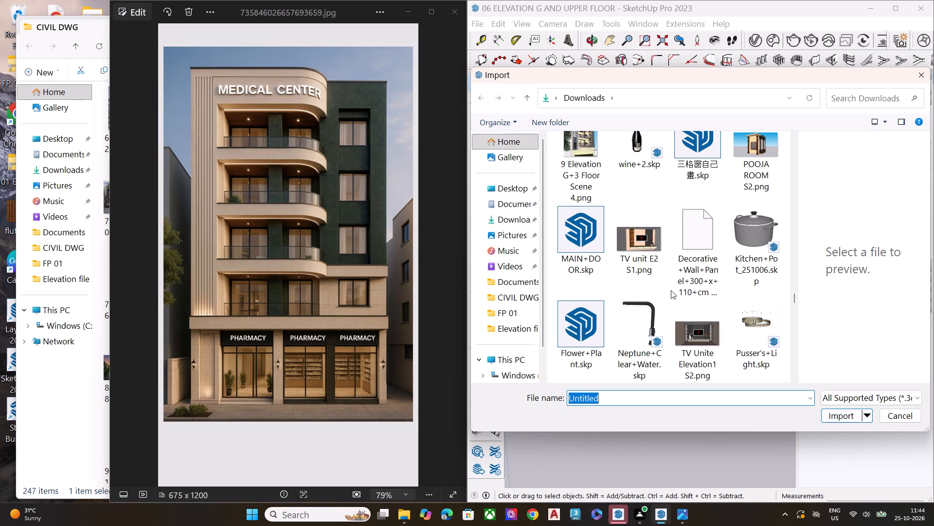
scroll(669, 292, down, 1)
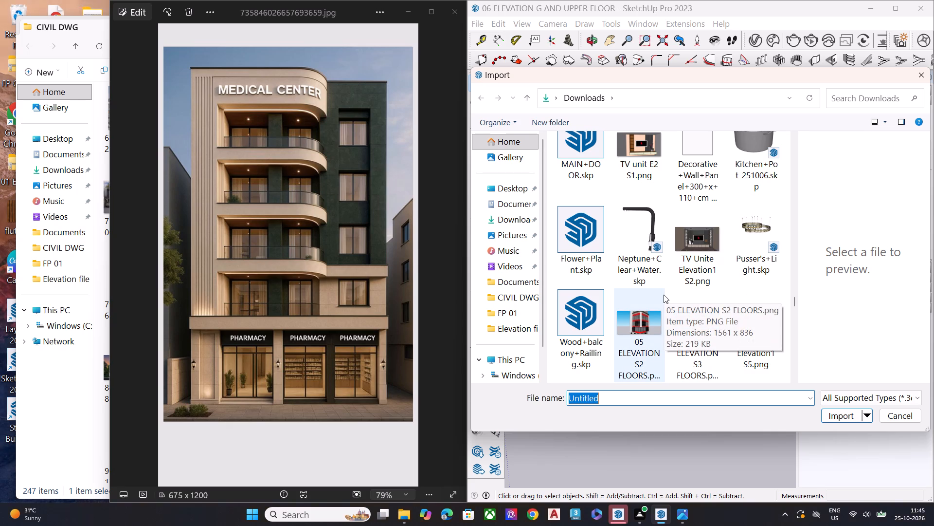
scroll(664, 295, down, 1)
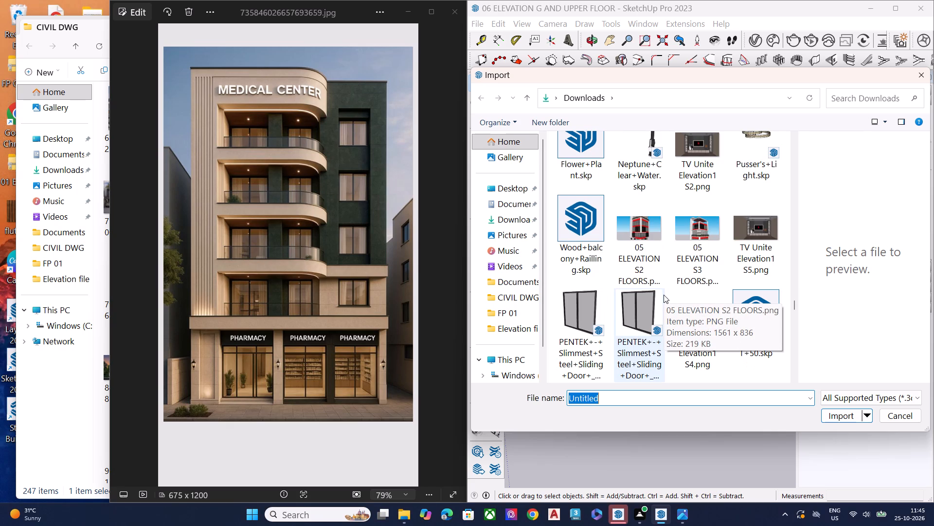
scroll(691, 308, down, 2)
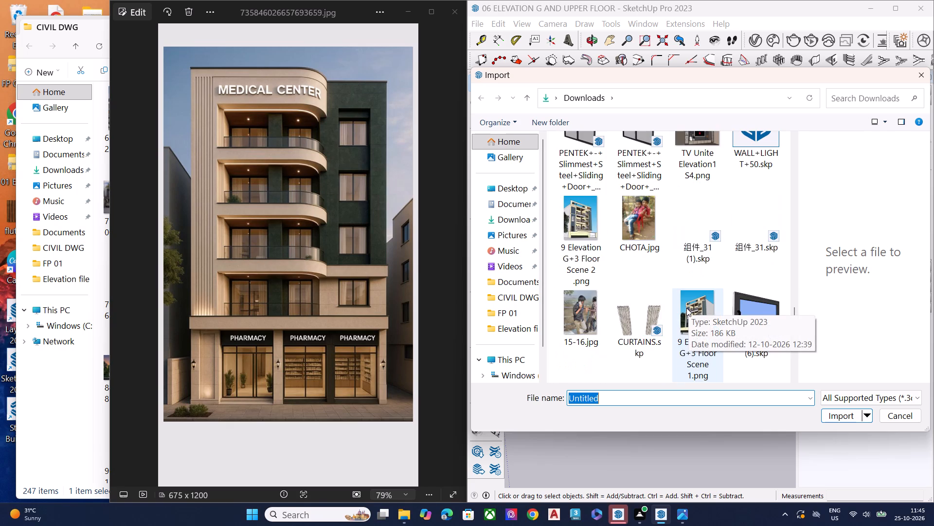
scroll(686, 308, down, 3)
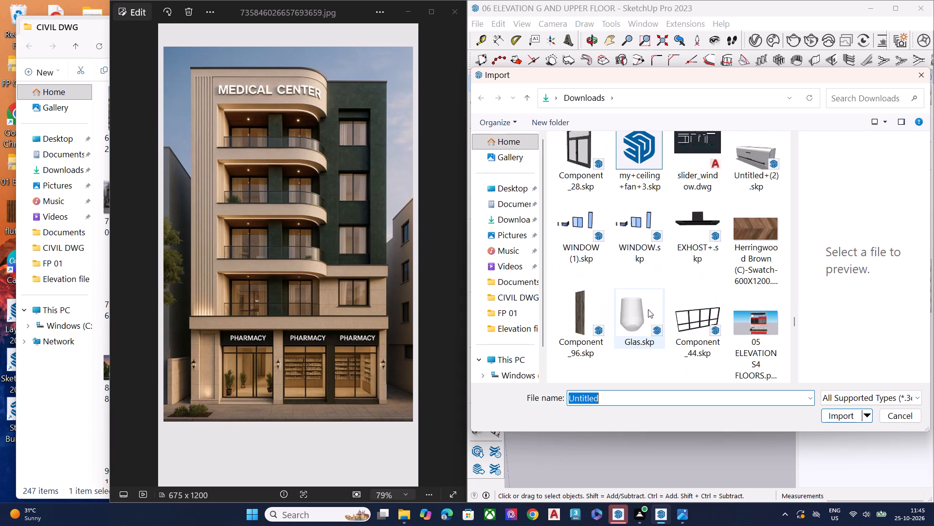
scroll(648, 309, down, 2)
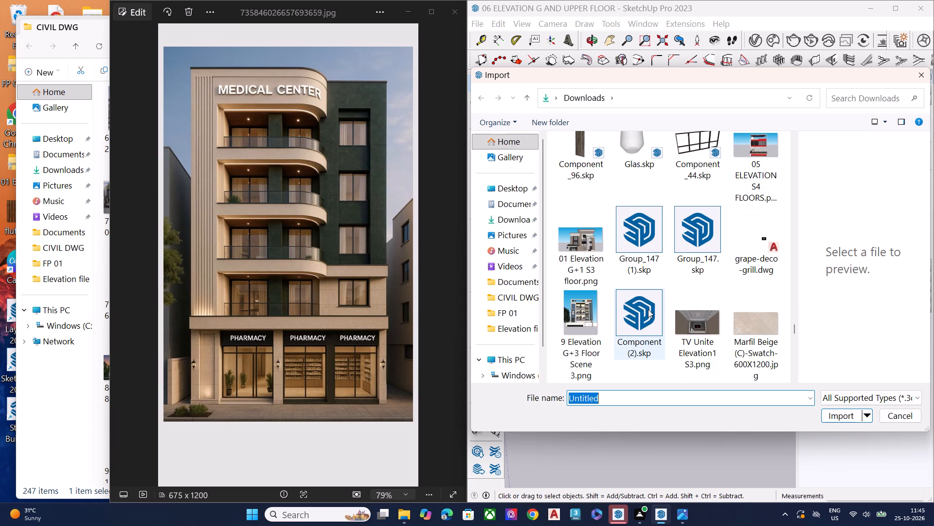
scroll(648, 309, down, 2)
click(749, 255)
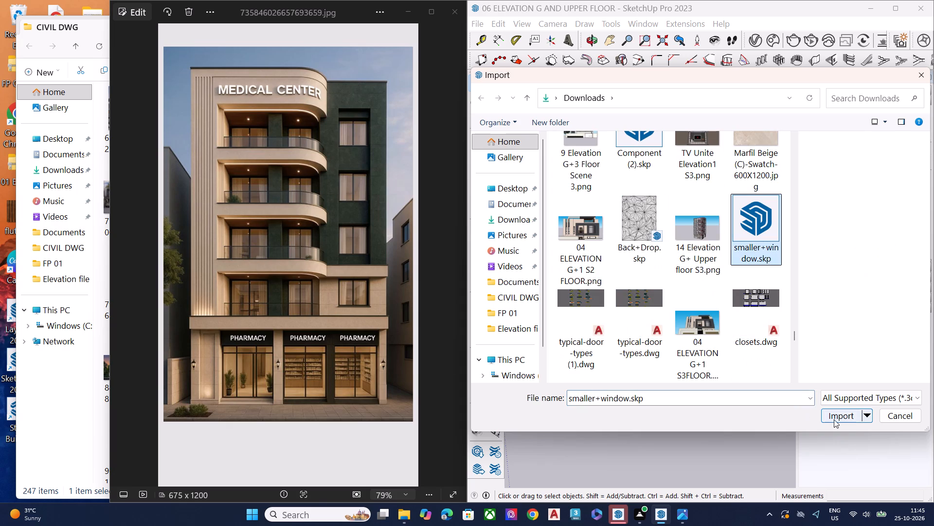
click(834, 420)
Place the imported four-pane window at the base of the first pharmacy bay, with its lower corner against the end pier.
scroll(621, 288, up, 7)
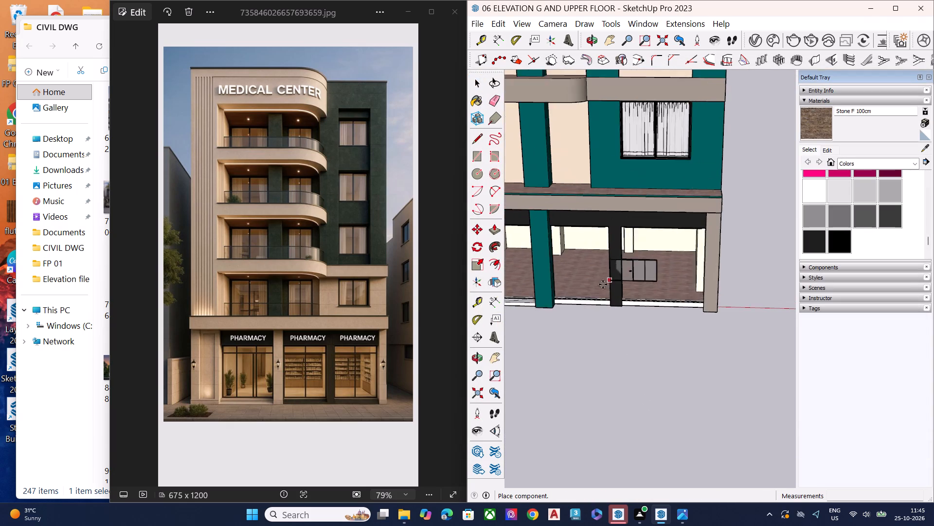
scroll(603, 284, up, 3)
scroll(541, 325, down, 2)
scroll(541, 325, up, 2)
scroll(540, 325, down, 2)
scroll(540, 325, up, 5)
scroll(540, 326, down, 1)
scroll(540, 326, up, 1)
scroll(540, 326, down, 2)
scroll(540, 326, up, 8)
scroll(535, 328, down, 1)
scroll(533, 328, up, 4)
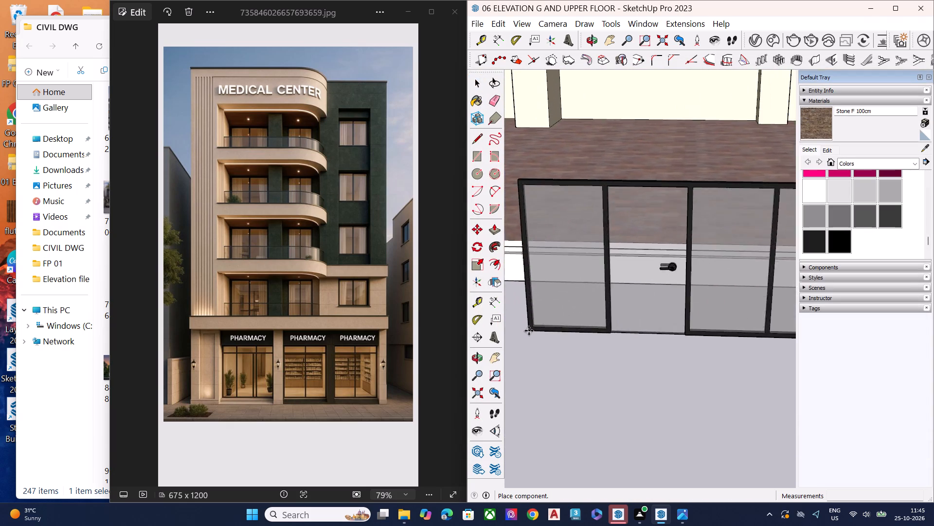
scroll(529, 331, up, 1)
scroll(529, 331, down, 20)
scroll(529, 331, down, 2)
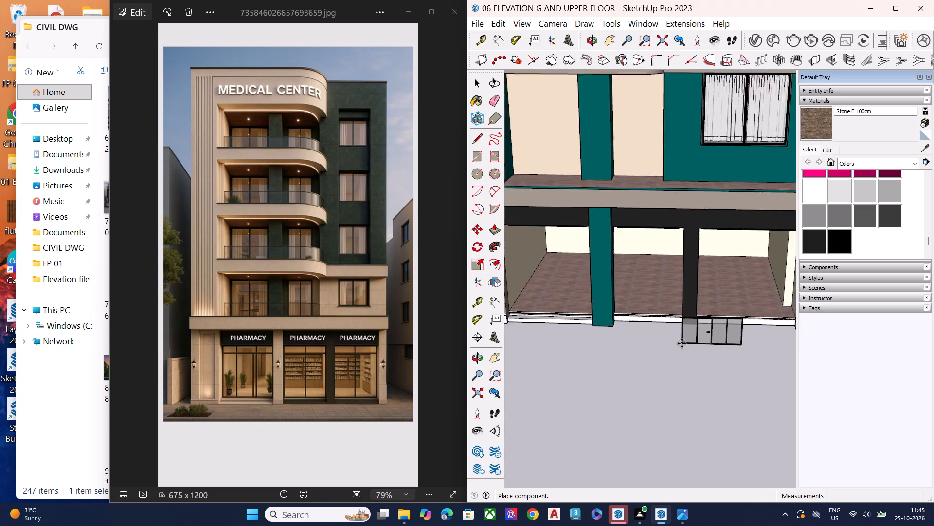
scroll(682, 343, down, 5)
scroll(575, 324, up, 10)
scroll(578, 326, down, 1)
scroll(578, 326, up, 5)
scroll(578, 326, down, 2)
scroll(578, 326, up, 11)
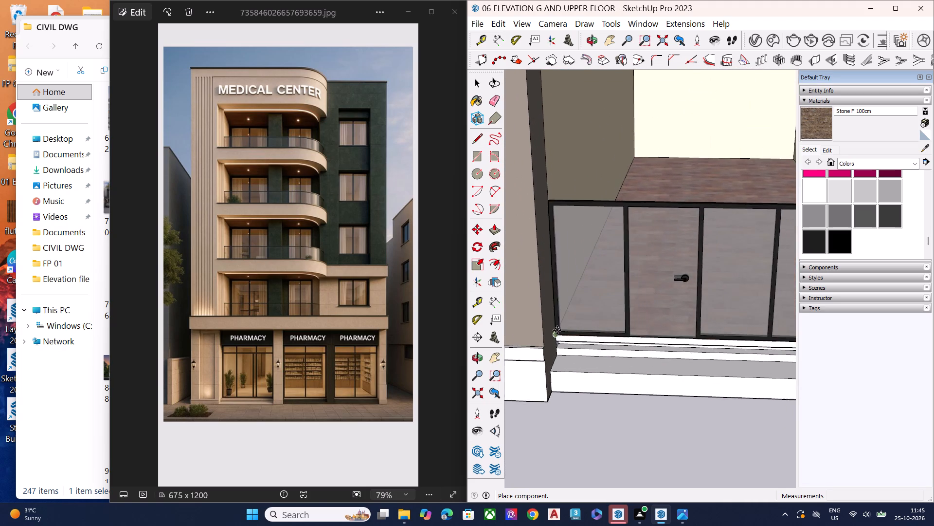
scroll(555, 330, up, 7)
click(555, 339)
Scale the placed window along the red axis by about 1.50 so it spans from the end pier to the teal column.
scroll(557, 339, up, 1)
scroll(557, 342, down, 3)
scroll(554, 344, up, 1)
scroll(551, 349, down, 11)
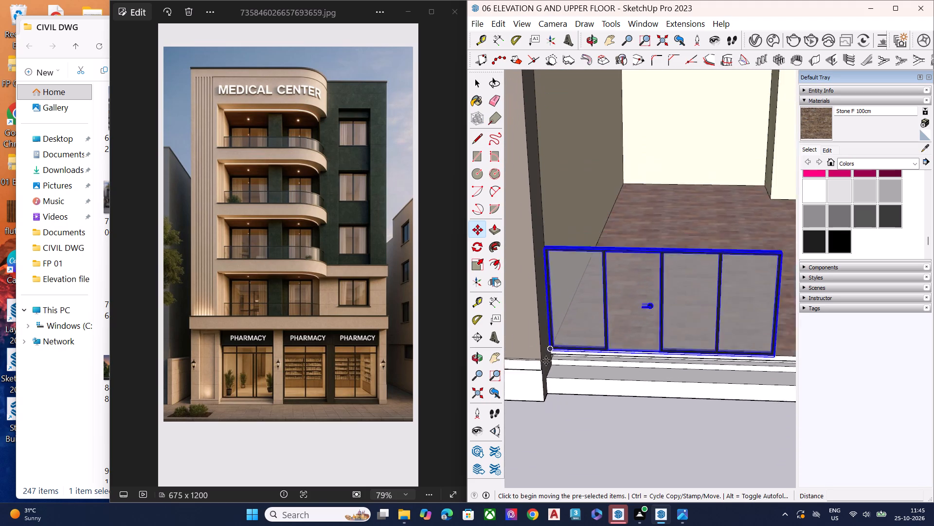
scroll(546, 361, down, 5)
middle_drag(603, 389, 453, 449)
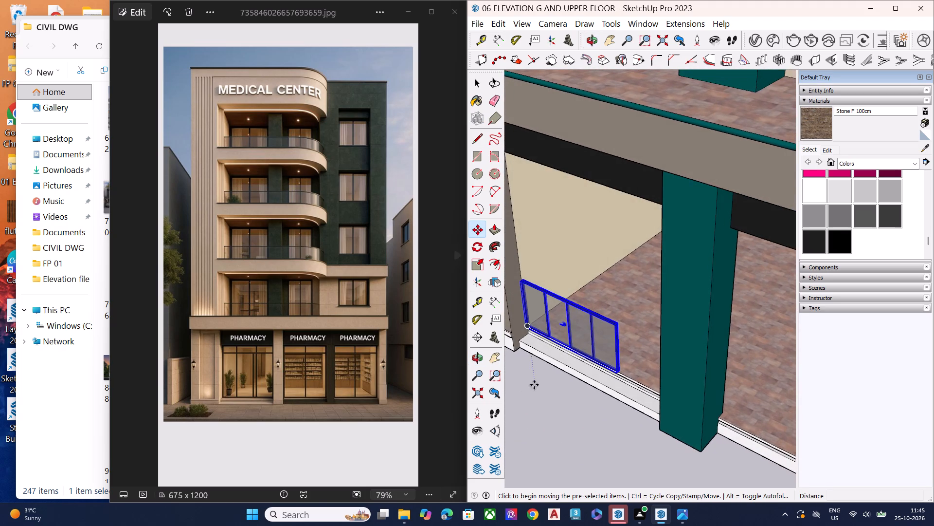
scroll(549, 378, down, 7)
middle_drag(565, 394, 586, 383)
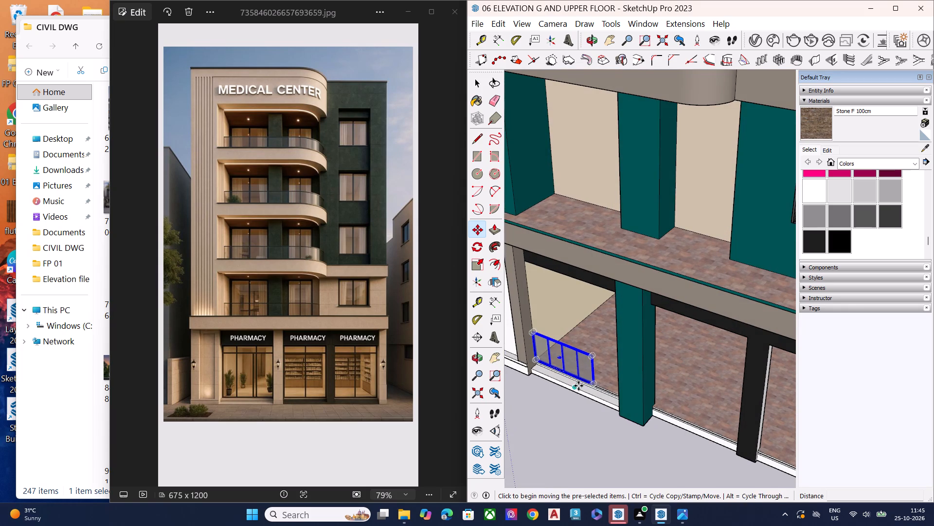
middle_drag(578, 386, 582, 249)
scroll(576, 352, up, 4)
scroll(573, 358, down, 1)
scroll(572, 360, up, 2)
middle_drag(586, 375, 592, 247)
scroll(599, 315, up, 4)
scroll(599, 347, down, 1)
scroll(599, 347, up, 1)
scroll(602, 345, down, 5)
middle_drag(613, 329, 616, 398)
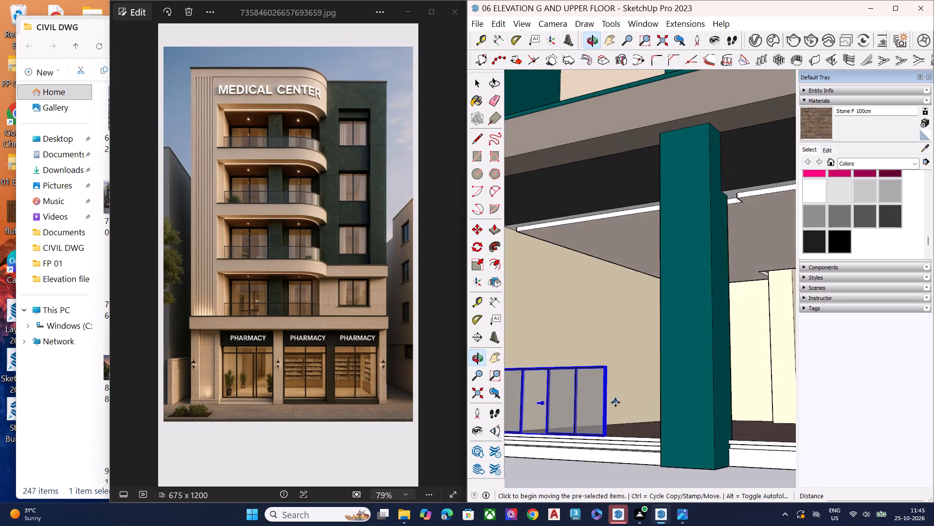
scroll(613, 405, up, 6)
key(s)
click(595, 390)
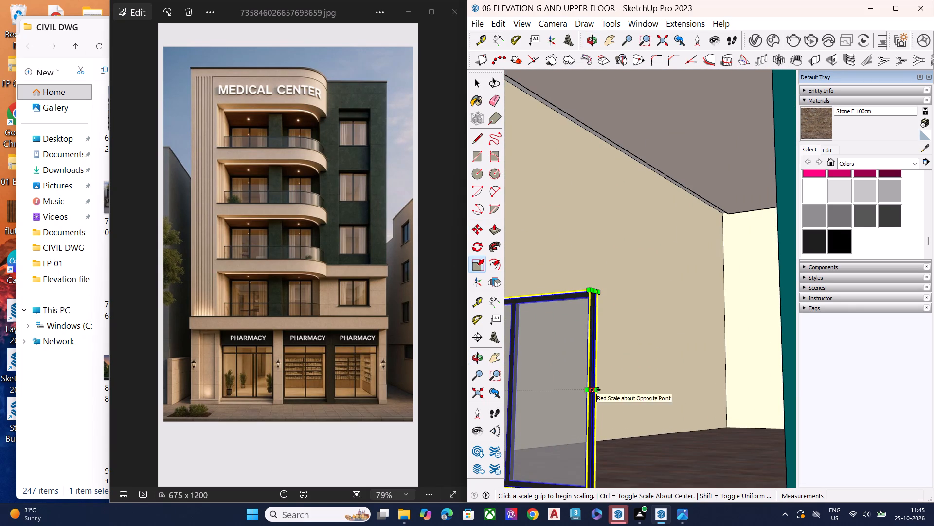
scroll(613, 368, down, 8)
middle_drag(615, 368, 737, 417)
middle_drag(695, 404, 825, 397)
scroll(808, 383, up, 1)
scroll(665, 380, down, 9)
scroll(708, 369, up, 5)
scroll(717, 369, down, 1)
scroll(717, 369, up, 2)
click(732, 367)
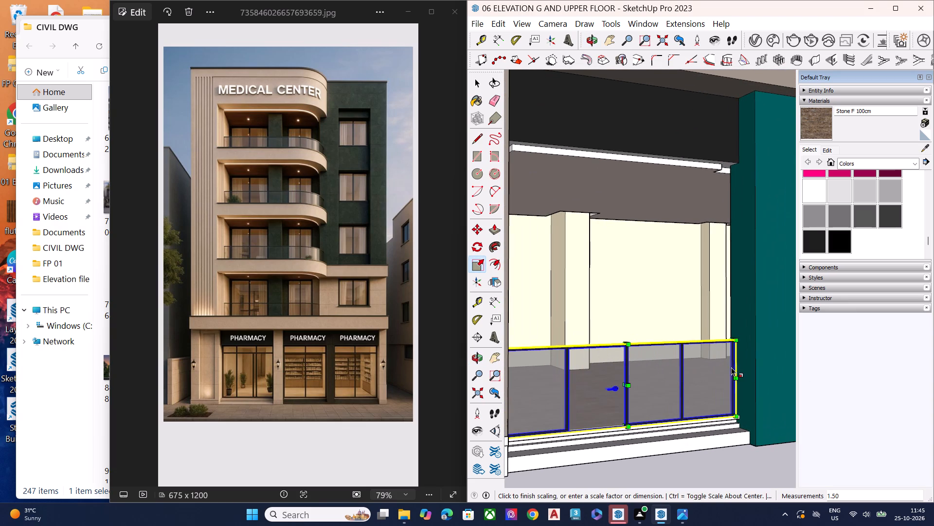
Scale the window up along the blue axis by about 3.21 so it reaches the black fascia above the bay.
key(space)
middle_drag(622, 351, 615, 422)
key(s)
scroll(615, 421, up, 5)
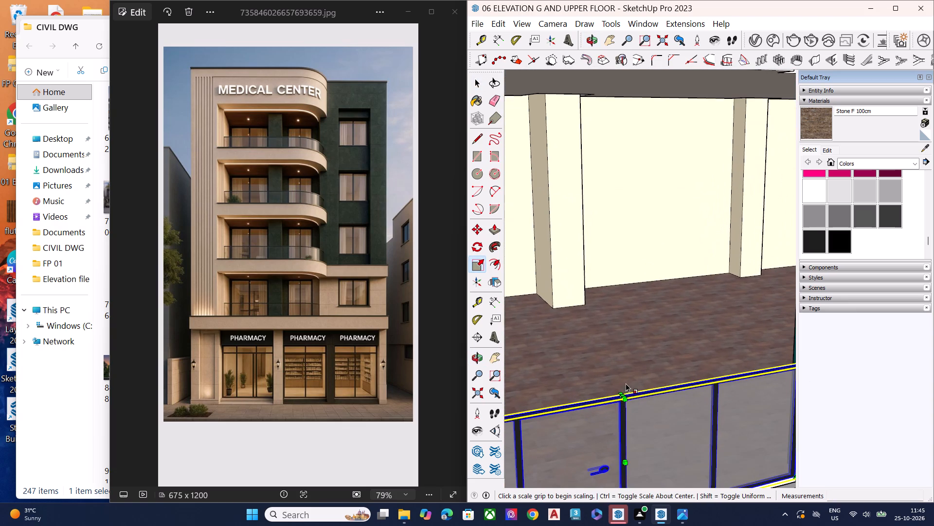
click(622, 393)
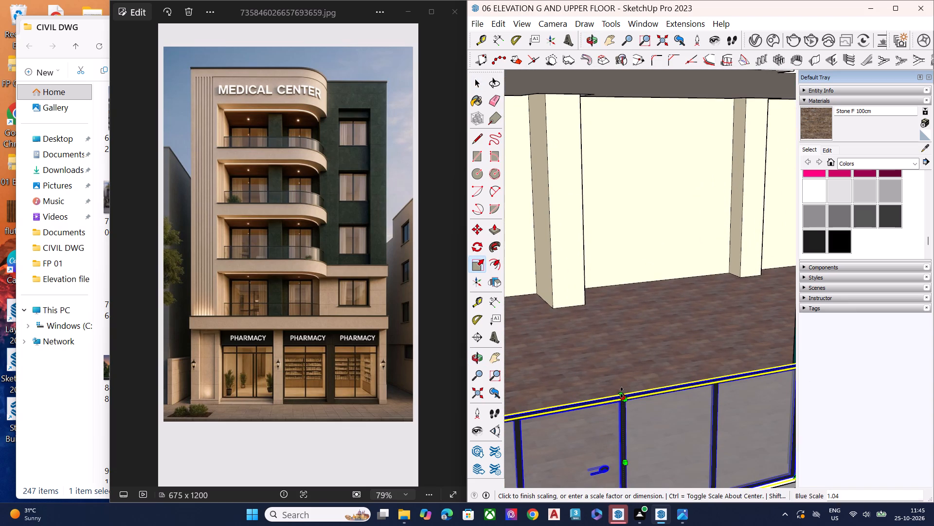
scroll(622, 393, down, 7)
middle_drag(619, 390, 617, 311)
scroll(617, 311, up, 1)
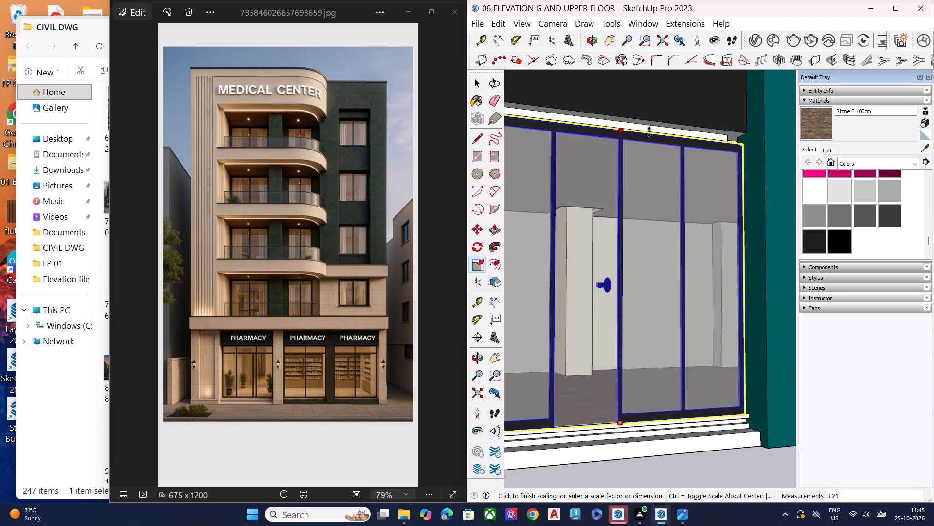
click(650, 119)
key(space)
scroll(647, 305, down, 9)
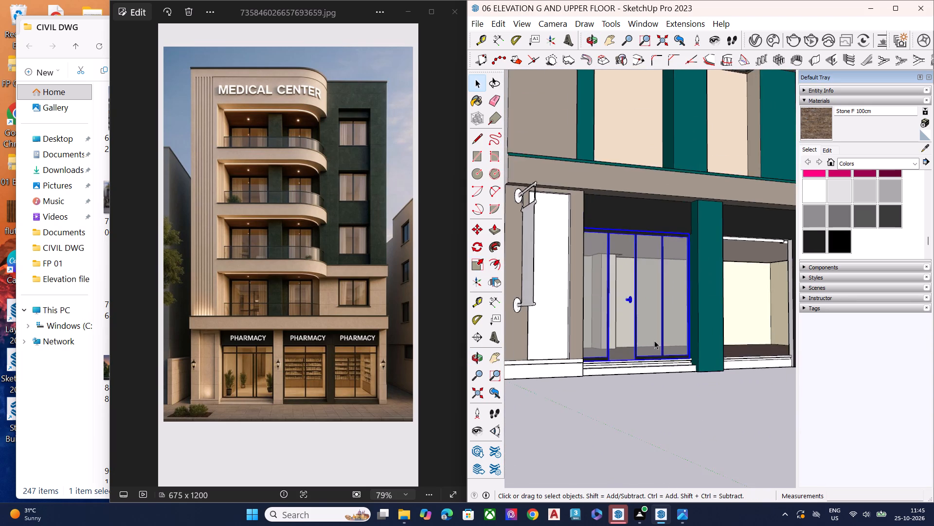
middle_drag(659, 345, 665, 433)
scroll(669, 338, down, 1)
scroll(665, 433, up, 5)
click(651, 445)
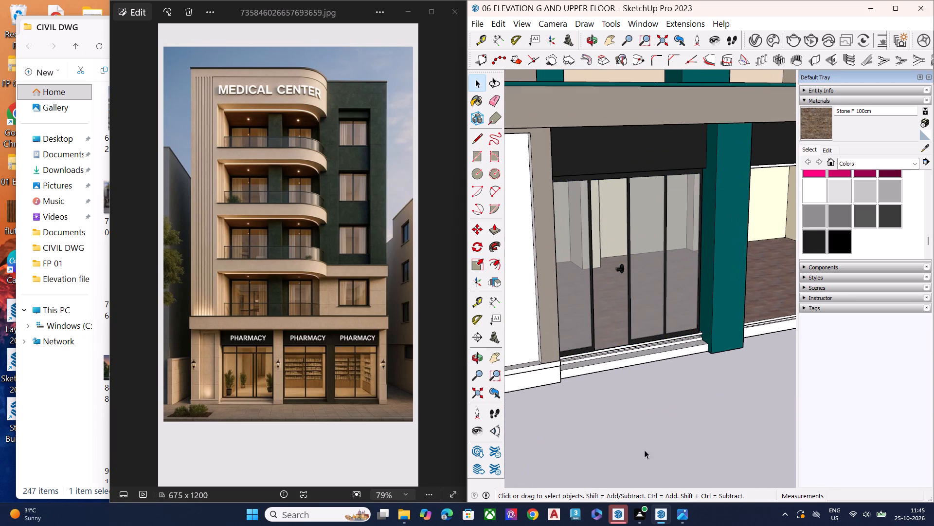
Examine how the stretched window fits in the first pharmacy bay, especially between its end frame and the teal column.
key(space)
scroll(612, 307, up, 5)
middle_drag(621, 303, 521, 350)
scroll(529, 307, up, 5)
scroll(579, 299, down, 1)
scroll(600, 302, up, 3)
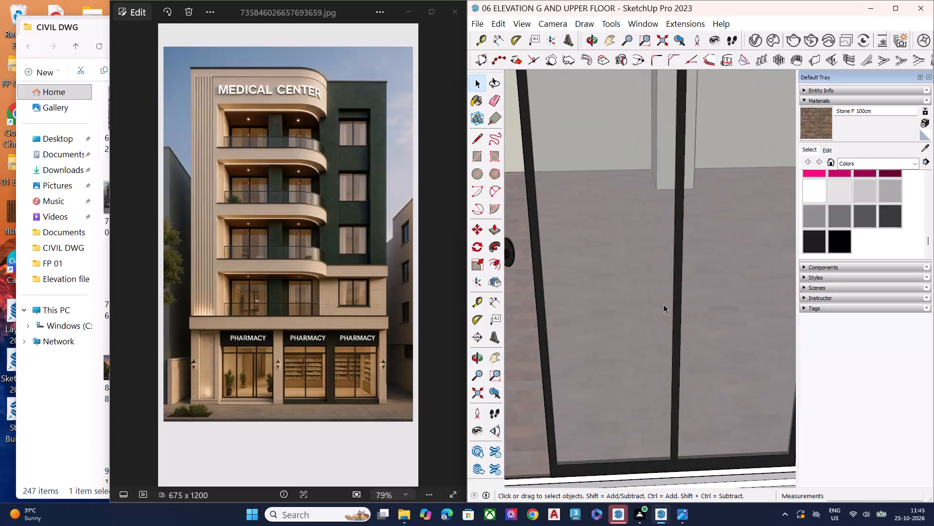
scroll(666, 306, down, 5)
scroll(667, 306, up, 1)
scroll(672, 308, down, 3)
scroll(674, 309, up, 1)
scroll(675, 310, down, 4)
scroll(556, 294, up, 8)
scroll(581, 299, down, 11)
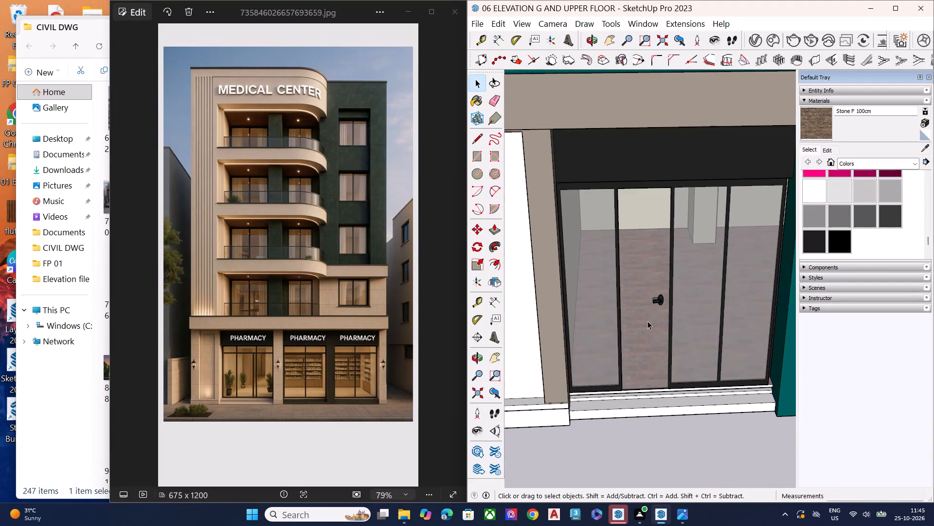
scroll(582, 315, down, 6)
middle_drag(639, 316, 632, 282)
scroll(632, 282, up, 3)
scroll(639, 288, down, 2)
scroll(640, 289, up, 5)
middle_drag(665, 305, 633, 297)
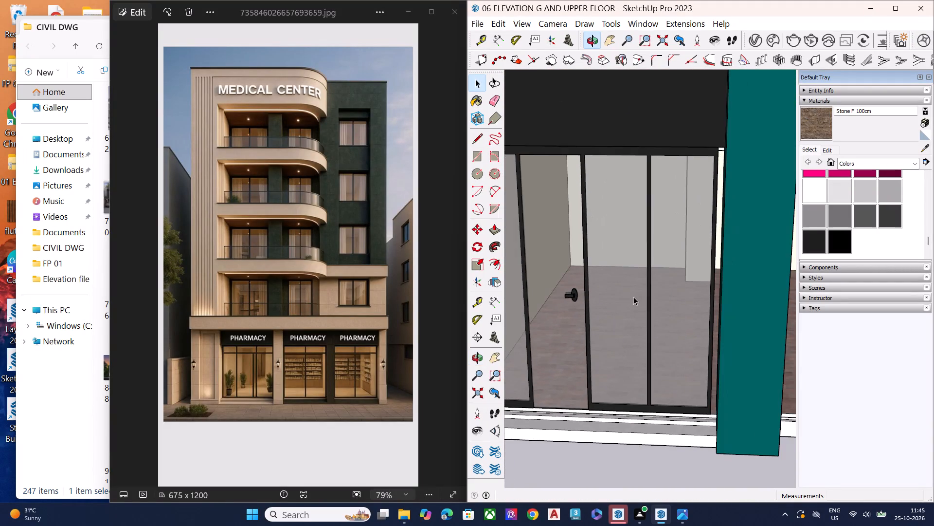
scroll(633, 297, down, 5)
middle_drag(683, 300, 683, 274)
scroll(683, 274, up, 6)
scroll(665, 296, down, 1)
scroll(665, 297, up, 1)
scroll(665, 300, down, 3)
middle_drag(639, 318, 641, 304)
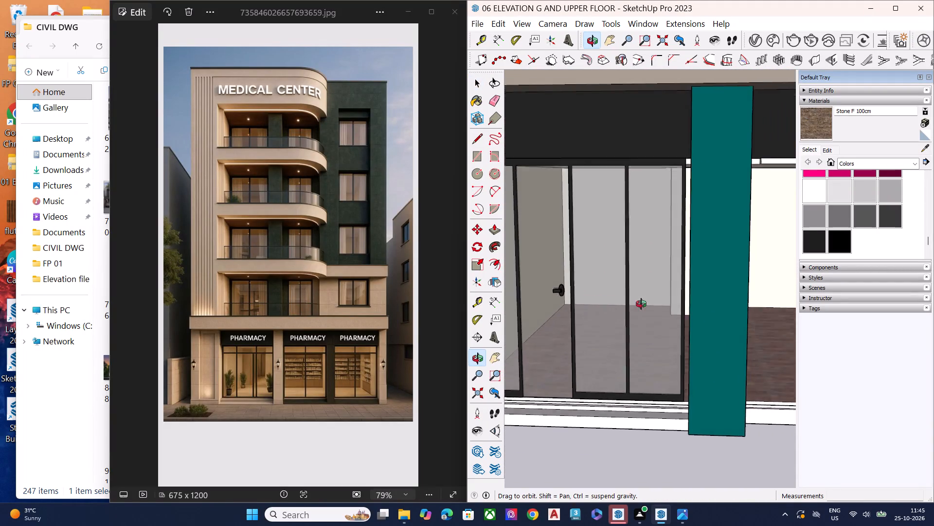
middle_drag(641, 304, 654, 291)
scroll(650, 293, up, 3)
scroll(648, 298, down, 3)
Scale the window slightly wider along the red axis so its end frame meets the teal column.
key(s)
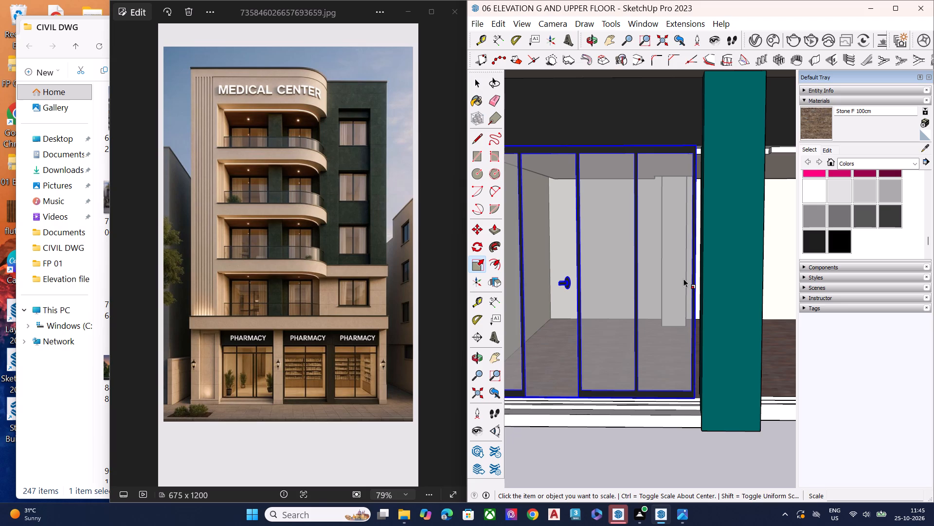
key(s)
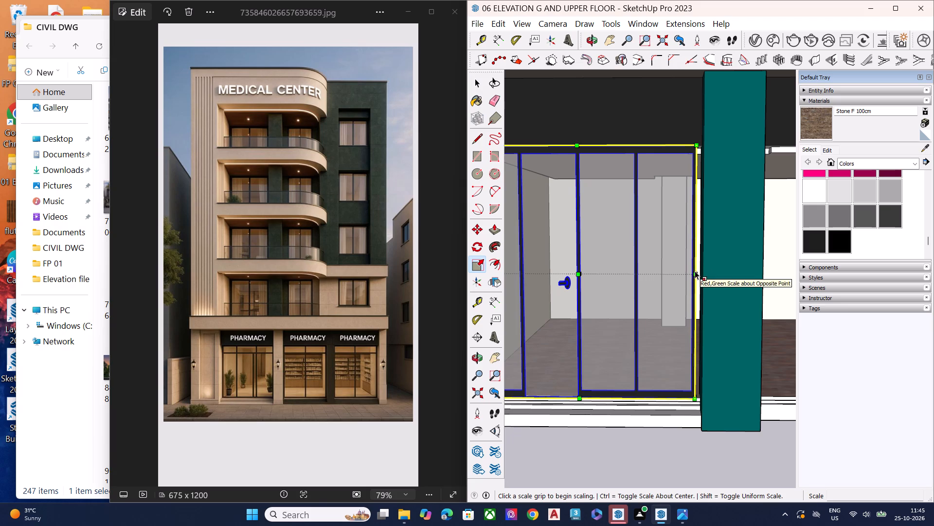
scroll(695, 271, up, 10)
scroll(694, 282, down, 1)
scroll(694, 282, up, 5)
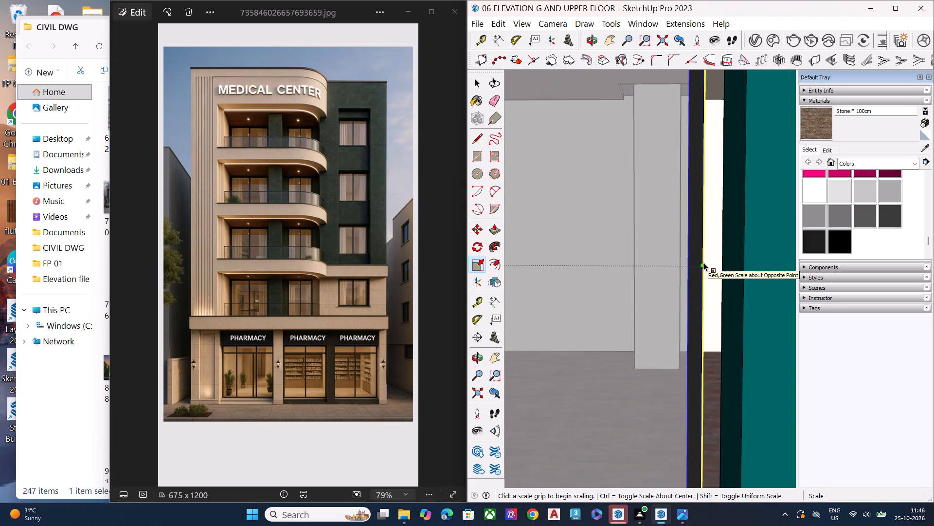
scroll(702, 260, up, 1)
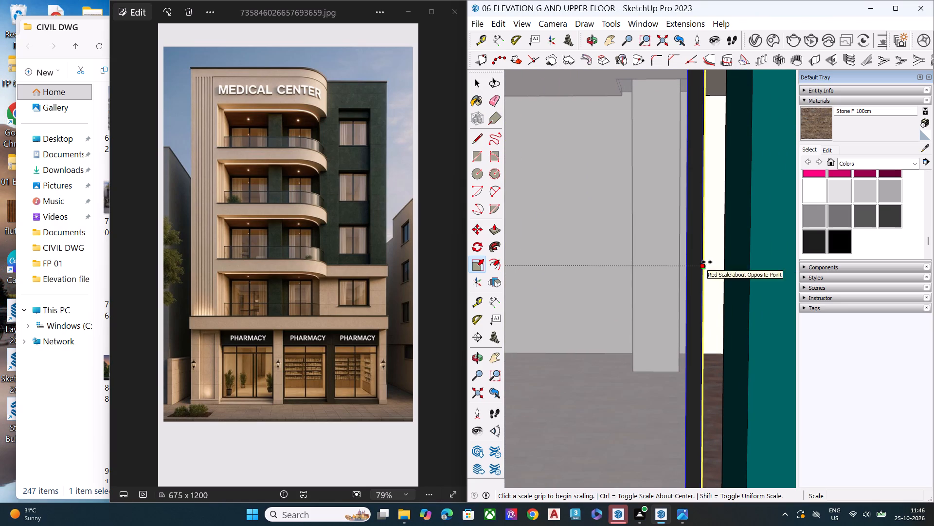
click(707, 262)
drag(733, 270, 738, 271)
key(space)
Inspect the widened window against the teal column and across the first pharmacy bay.
scroll(728, 314, down, 1)
scroll(726, 319, up, 2)
scroll(724, 324, down, 7)
scroll(714, 332, up, 1)
scroll(714, 332, down, 3)
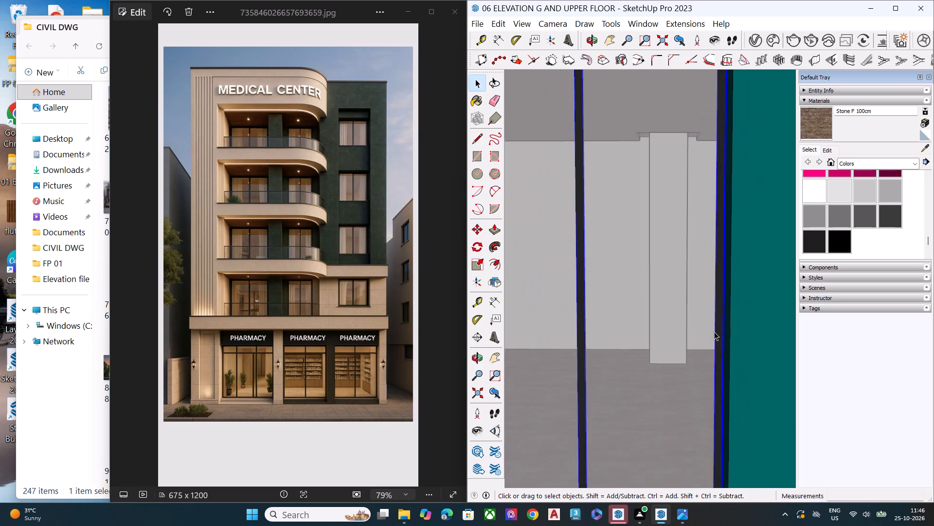
scroll(714, 332, down, 7)
scroll(697, 335, up, 1)
scroll(700, 335, down, 1)
scroll(724, 337, up, 1)
scroll(727, 337, down, 2)
scroll(737, 337, up, 1)
scroll(737, 337, down, 3)
middle_drag(621, 354, 783, 301)
key(space)
click(711, 450)
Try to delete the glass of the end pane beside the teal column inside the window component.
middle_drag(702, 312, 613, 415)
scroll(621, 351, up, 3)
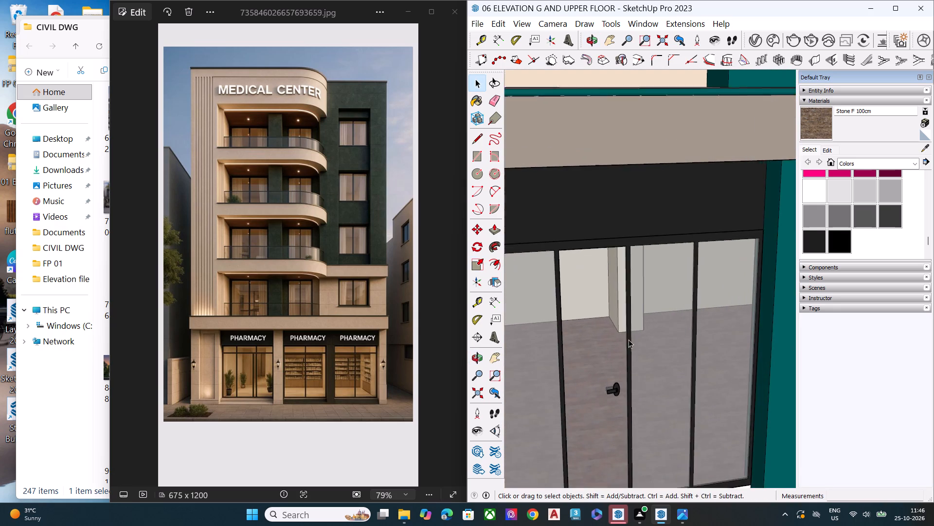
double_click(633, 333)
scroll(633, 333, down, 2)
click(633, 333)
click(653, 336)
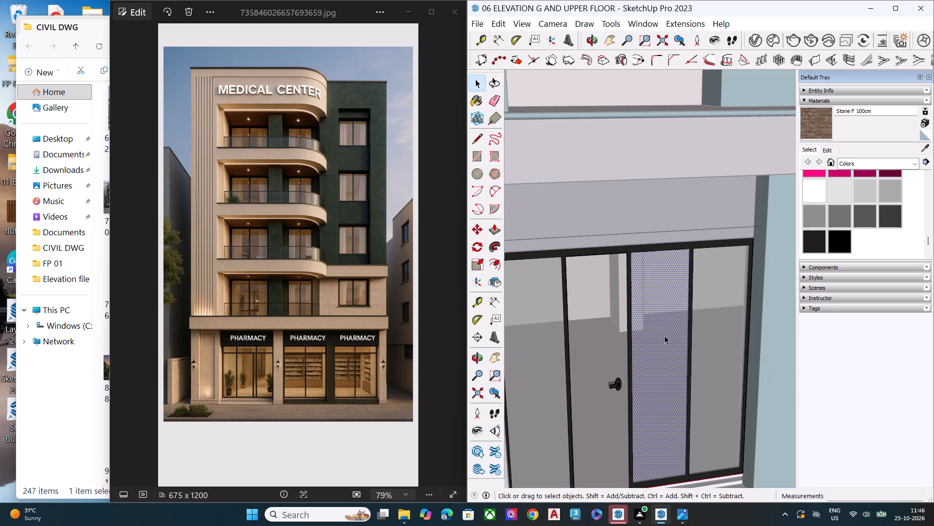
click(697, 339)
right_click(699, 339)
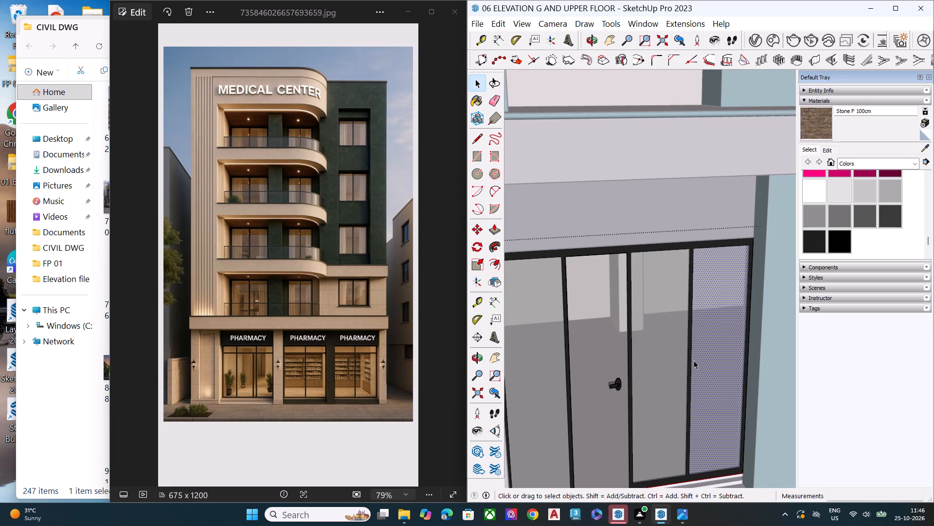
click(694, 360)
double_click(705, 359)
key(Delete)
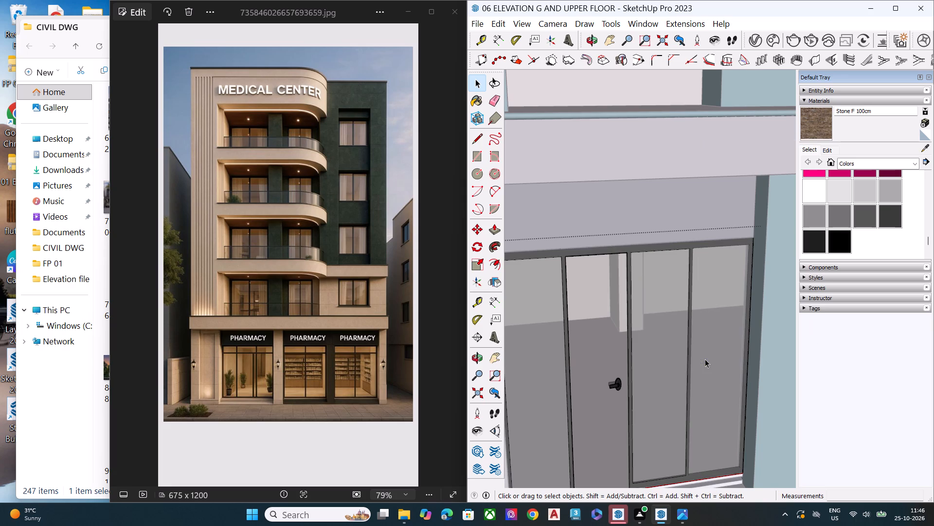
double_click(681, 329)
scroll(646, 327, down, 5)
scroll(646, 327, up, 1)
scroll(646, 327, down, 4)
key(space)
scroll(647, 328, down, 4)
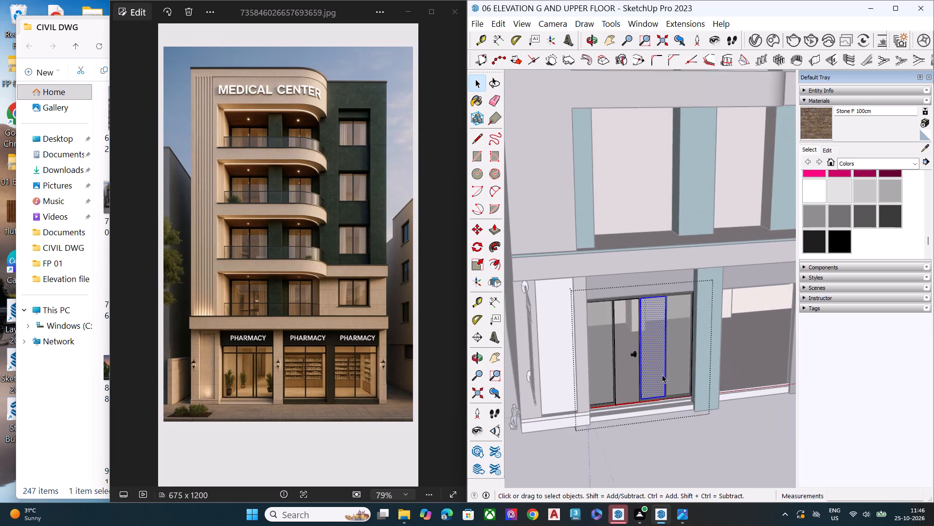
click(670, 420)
Move the window out of the first pharmacy bay to open ground in front of the facade.
click(667, 348)
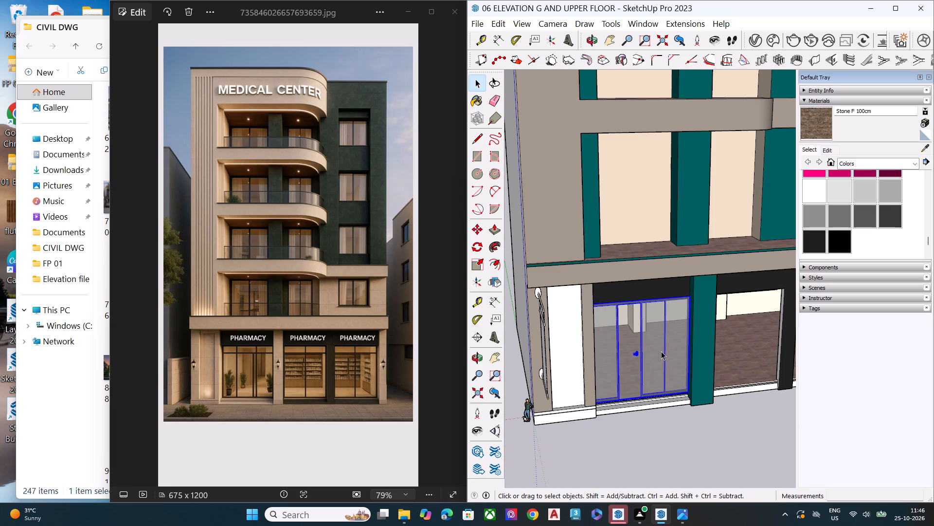
key(m)
click(664, 351)
click(700, 411)
key(space)
Explode the moved window component and the nested parts inside it into separate geometry.
scroll(629, 377, down, 1)
scroll(629, 377, up, 1)
scroll(629, 377, down, 5)
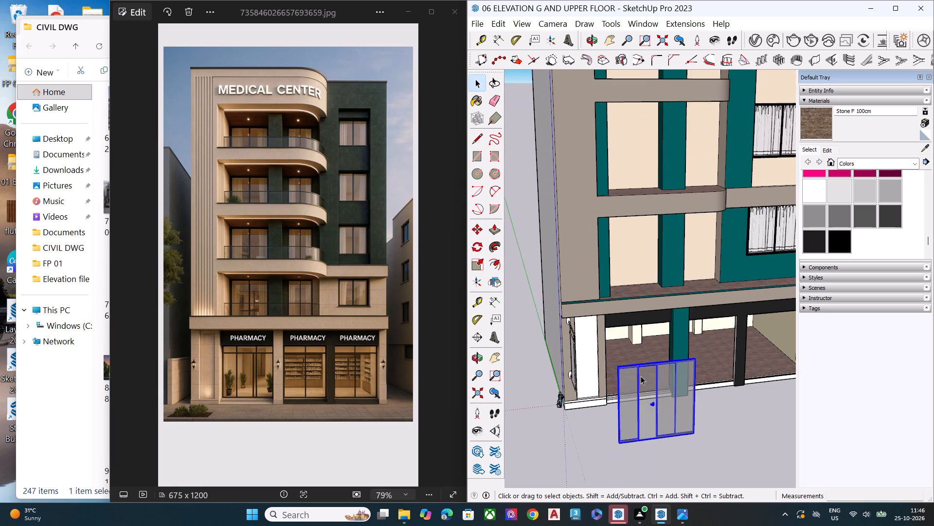
middle_drag(641, 376, 632, 439)
scroll(665, 433, down, 5)
scroll(632, 382, down, 7)
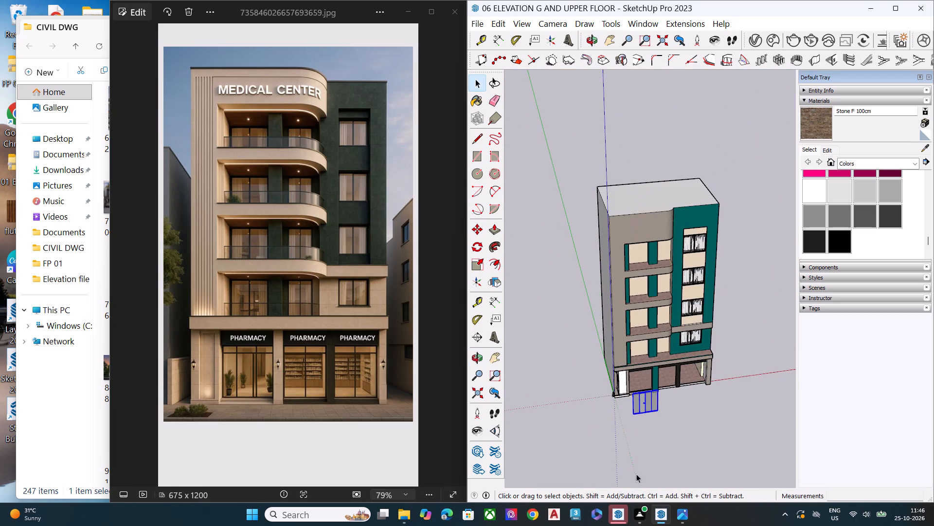
scroll(638, 474, up, 6)
scroll(648, 402, down, 1)
scroll(648, 402, up, 9)
scroll(649, 338, up, 1)
scroll(649, 338, down, 1)
scroll(649, 338, up, 1)
scroll(649, 338, down, 1)
scroll(649, 338, up, 4)
right_click(654, 316)
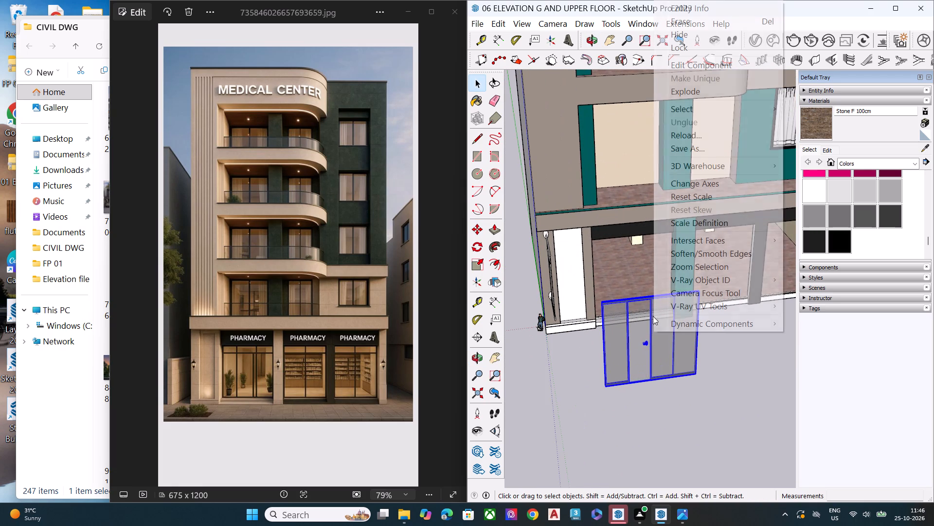
click(719, 92)
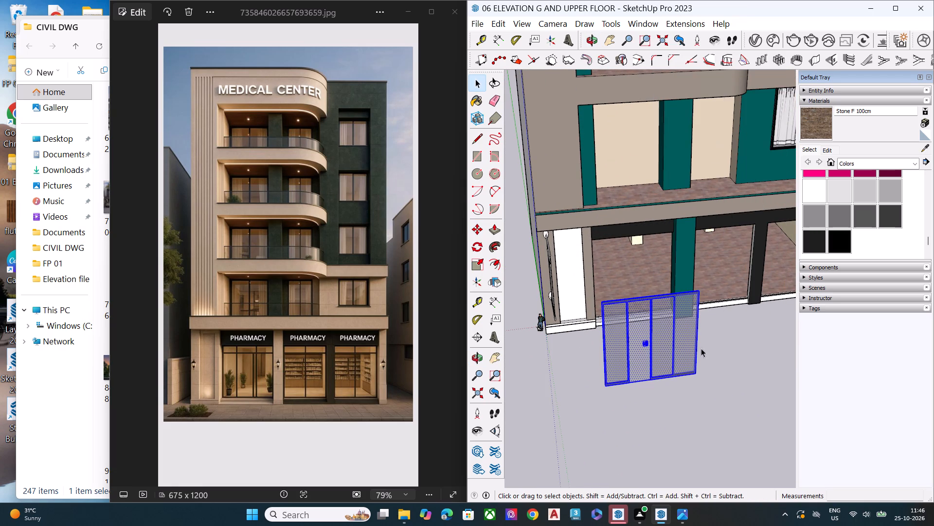
scroll(676, 330, up, 3)
scroll(675, 324, down, 1)
scroll(675, 321, up, 7)
right_click(673, 322)
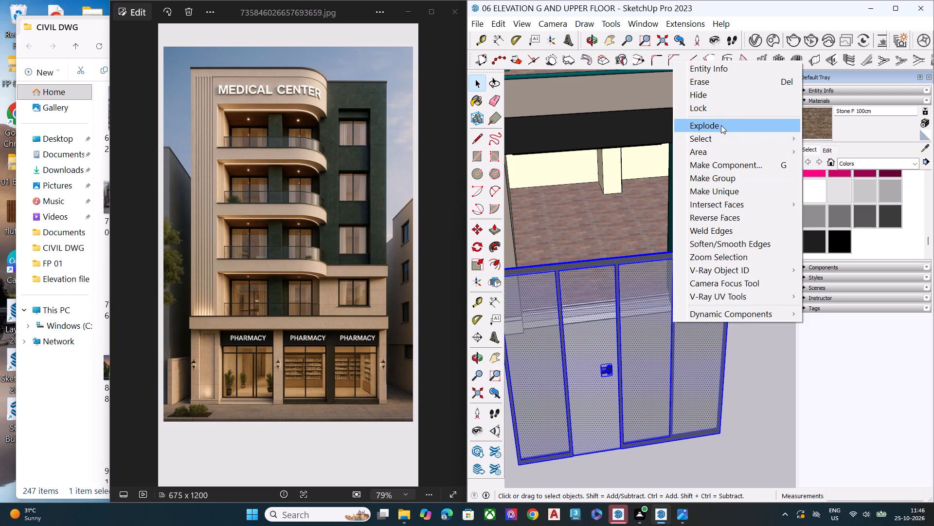
click(722, 124)
Delete the front glass face at the end pane of the exploded window.
scroll(677, 271, up, 6)
click(684, 293)
click(698, 308)
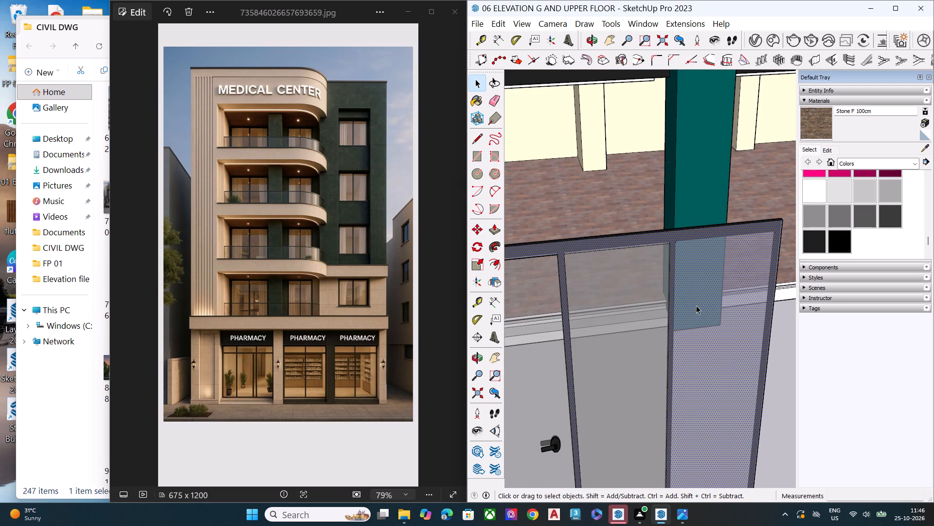
click(696, 305)
scroll(691, 251, down, 1)
scroll(688, 251, up, 2)
scroll(688, 251, down, 3)
scroll(688, 251, up, 1)
double_click(700, 296)
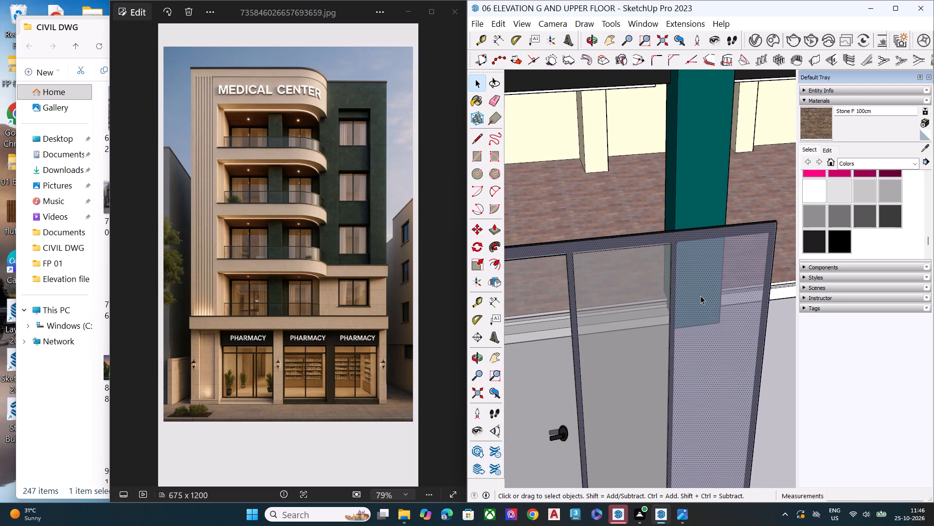
click(700, 296)
double_click(700, 296)
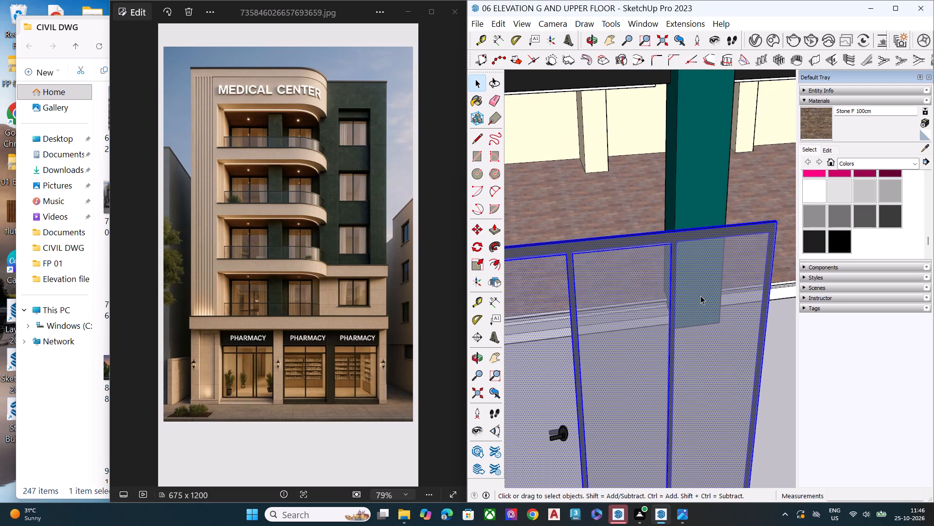
right_click(700, 296)
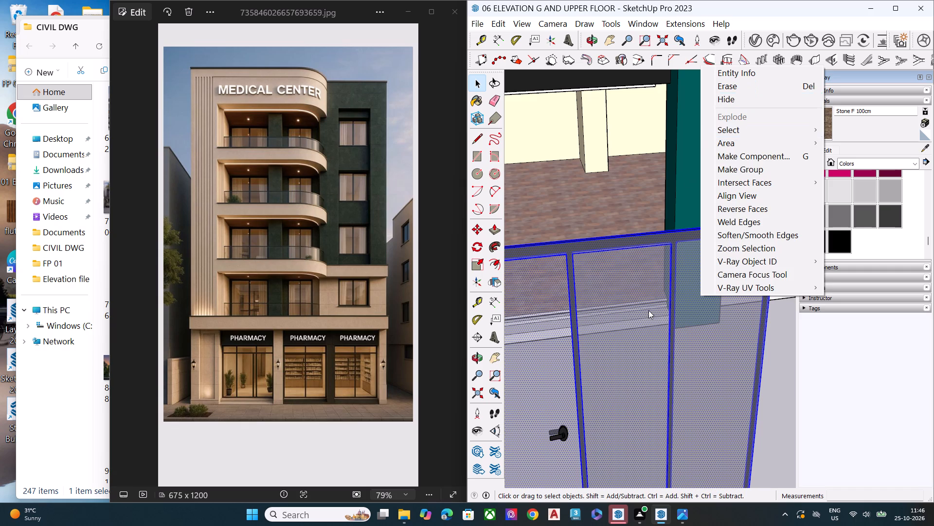
double_click(648, 310)
click(711, 307)
key(Delete)
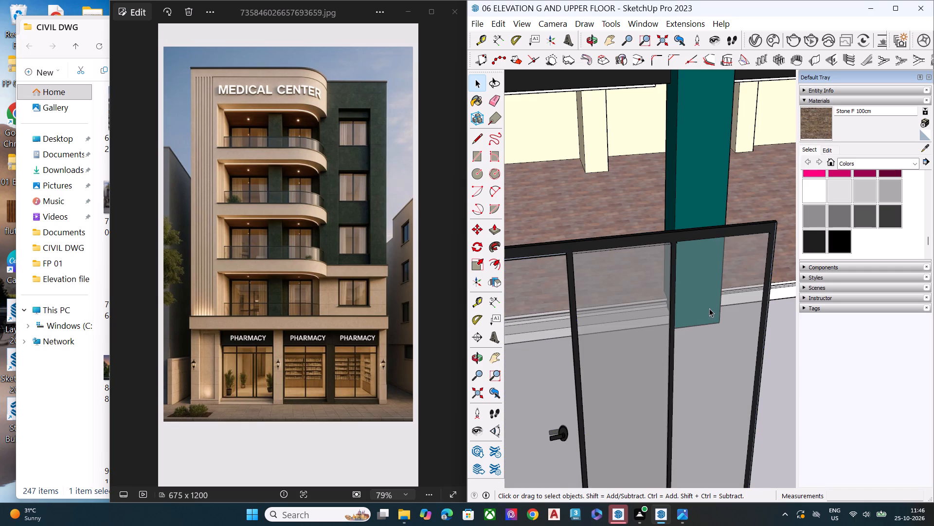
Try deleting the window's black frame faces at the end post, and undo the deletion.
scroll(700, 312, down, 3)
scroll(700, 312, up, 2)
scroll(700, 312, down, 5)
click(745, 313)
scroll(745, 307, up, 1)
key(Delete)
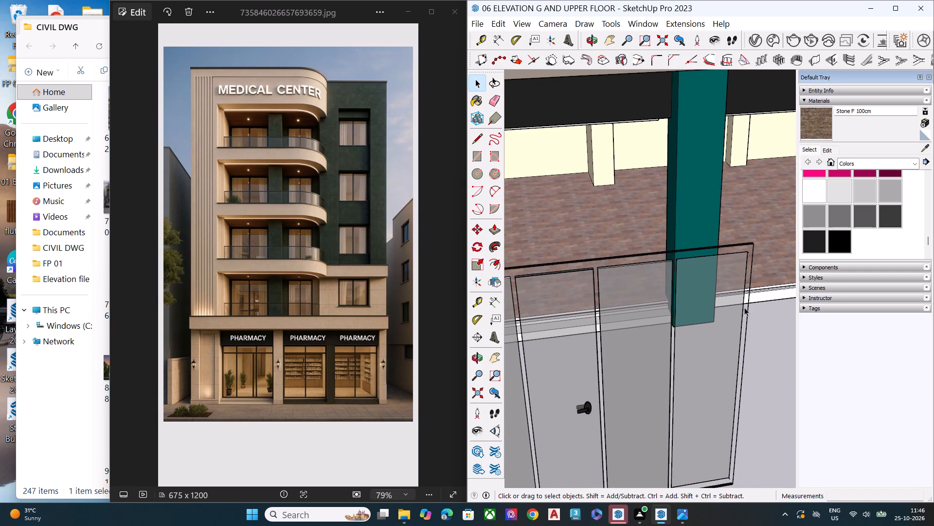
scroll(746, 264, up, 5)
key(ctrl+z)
Delete the remaining glass face from the window's end pane, the one farthest from the door handle.
scroll(725, 275, down, 2)
scroll(725, 275, up, 1)
scroll(725, 275, down, 3)
double_click(736, 320)
double_click(739, 320)
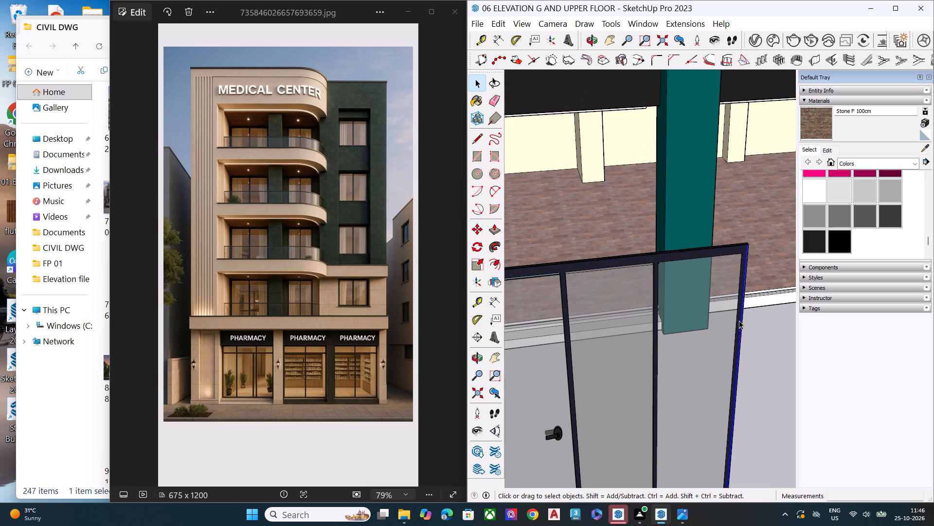
click(716, 333)
middle_drag(661, 348, 758, 275)
key(Delete)
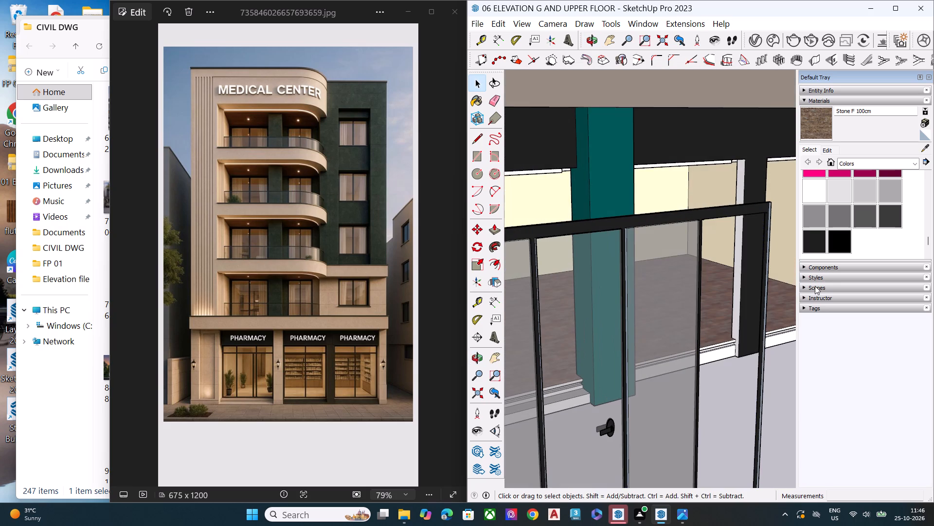
Examine the window's lower frame and corner joints around the emptied end pane and the neighbouring glass pane.
click(726, 368)
scroll(719, 384, down, 1)
scroll(719, 384, up, 2)
scroll(719, 384, down, 3)
middle_drag(728, 417, 717, 317)
scroll(723, 288, down, 3)
scroll(723, 288, up, 2)
scroll(723, 288, down, 2)
middle_drag(722, 425, 711, 441)
scroll(713, 440, up, 4)
scroll(706, 445, down, 1)
scroll(705, 446, up, 4)
middle_drag(715, 424, 636, 451)
scroll(636, 451, up, 9)
scroll(655, 435, down, 7)
scroll(570, 439, up, 1)
scroll(570, 439, down, 3)
middle_drag(653, 425, 575, 475)
scroll(574, 475, up, 8)
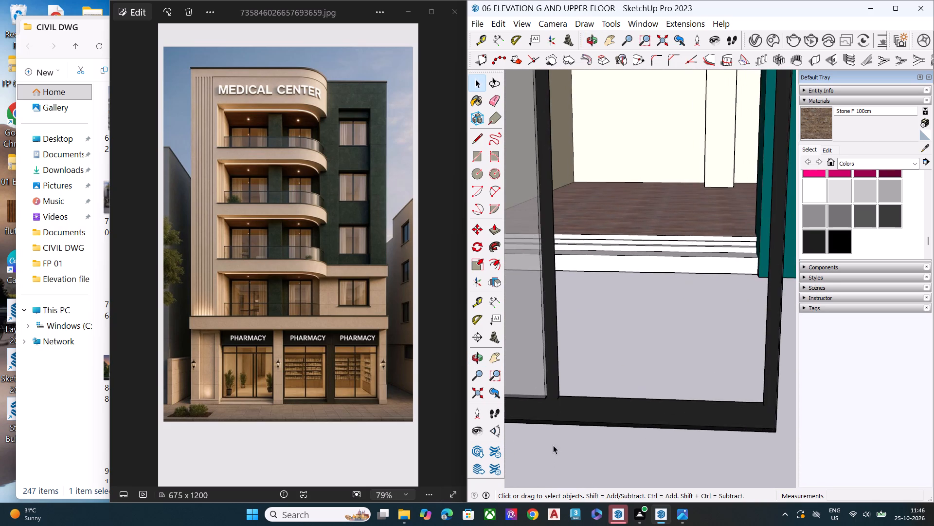
scroll(548, 428, up, 6)
scroll(548, 430, down, 1)
scroll(548, 434, up, 3)
middle_drag(573, 400, 455, 518)
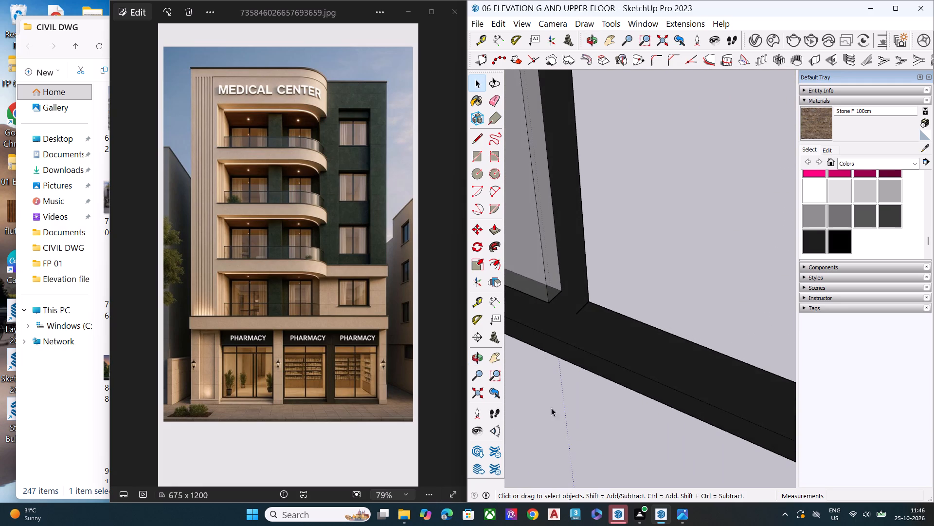
scroll(596, 340, up, 2)
scroll(662, 369, down, 1)
scroll(666, 373, up, 2)
scroll(666, 374, down, 4)
scroll(671, 379, up, 1)
scroll(671, 381, down, 4)
scroll(686, 398, up, 1)
scroll(686, 398, down, 4)
middle_drag(690, 403, 643, 404)
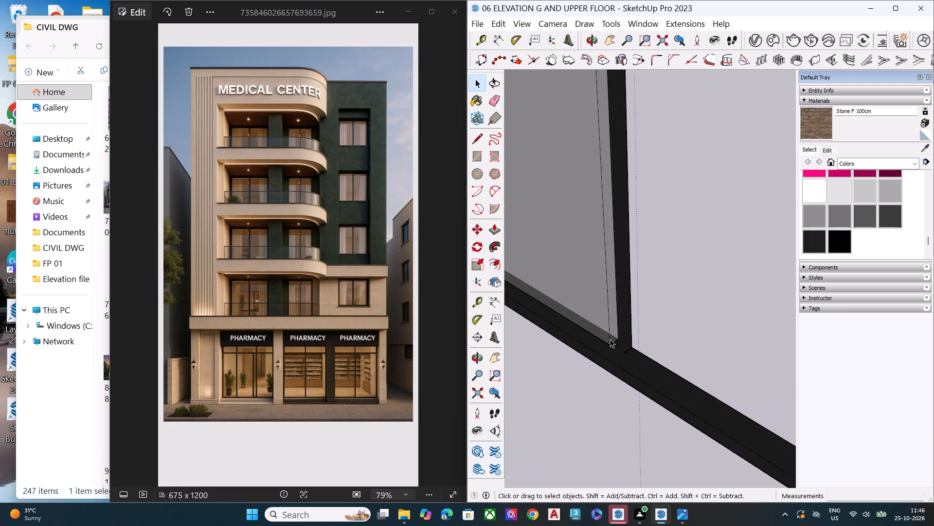
scroll(610, 334, up, 2)
scroll(610, 332, down, 2)
scroll(610, 332, up, 1)
scroll(610, 332, down, 1)
scroll(610, 332, up, 4)
click(606, 337)
scroll(609, 344, up, 4)
scroll(609, 344, down, 1)
scroll(609, 344, up, 12)
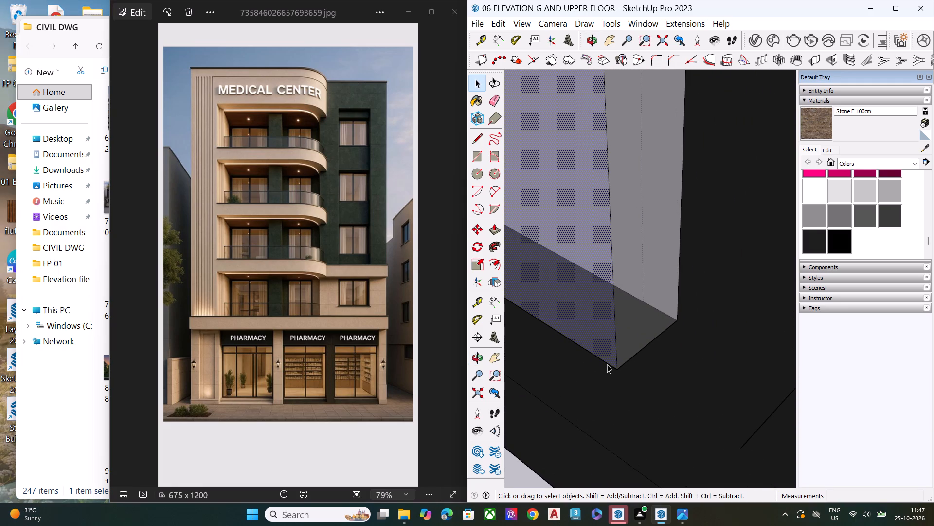
scroll(630, 354, down, 3)
scroll(636, 356, up, 1)
scroll(637, 356, down, 6)
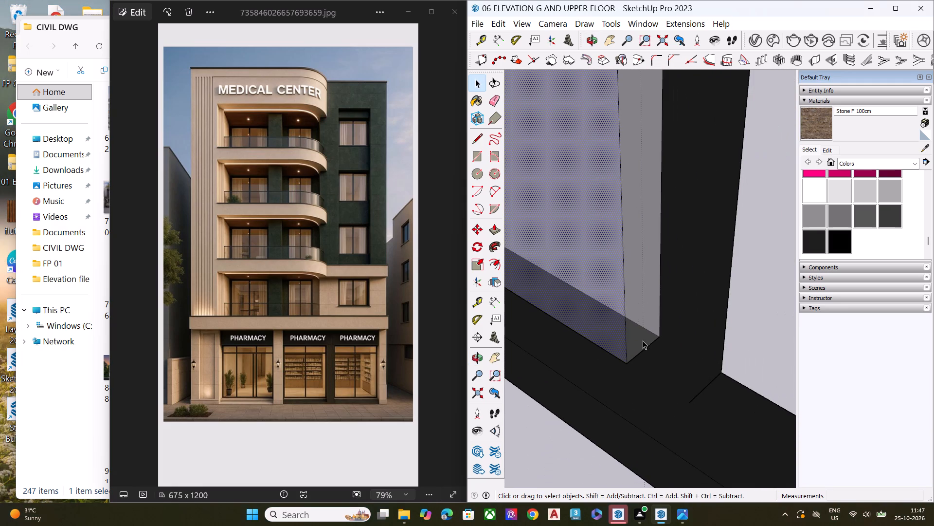
double_click(643, 338)
ctrl+click(615, 344)
key(space)
click(682, 354)
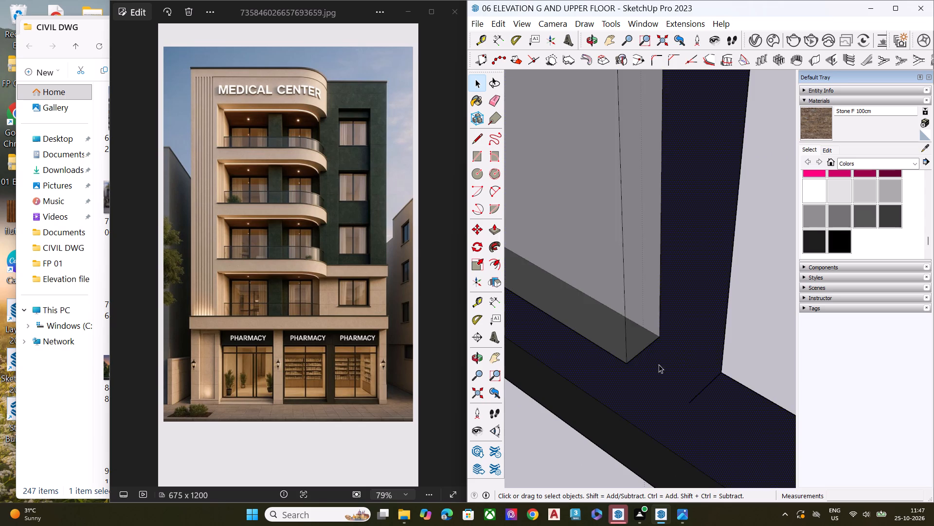
scroll(611, 373, down, 3)
scroll(604, 375, up, 1)
scroll(604, 375, down, 6)
scroll(611, 361, up, 1)
scroll(607, 361, down, 1)
scroll(604, 361, up, 3)
scroll(600, 361, down, 6)
scroll(578, 363, up, 1)
scroll(577, 363, down, 7)
scroll(600, 355, up, 5)
scroll(600, 355, down, 3)
scroll(600, 355, up, 3)
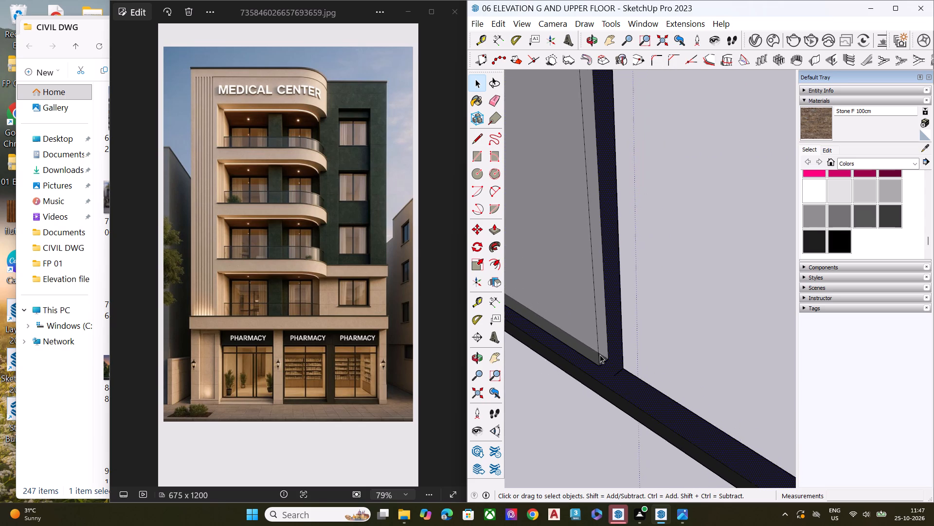
scroll(600, 355, down, 1)
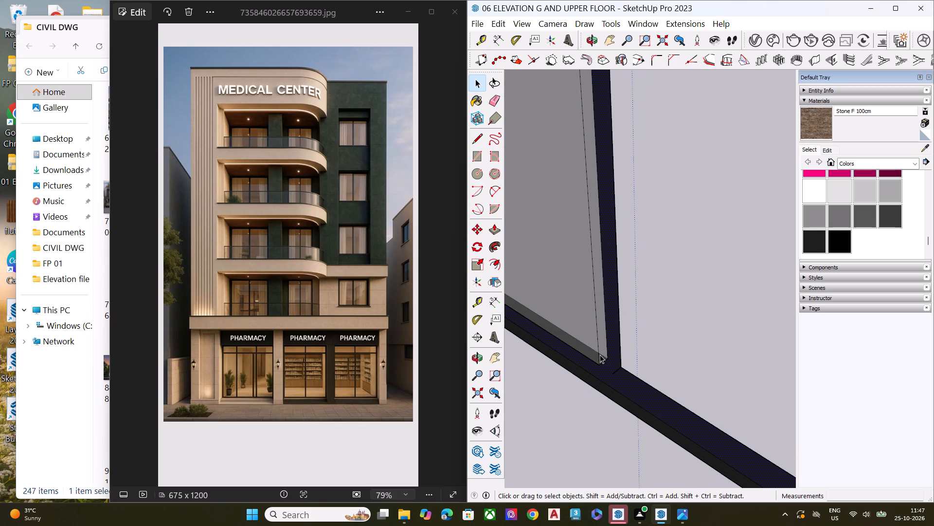
scroll(715, 370, down, 2)
scroll(715, 370, up, 1)
scroll(715, 370, down, 20)
scroll(715, 370, down, 2)
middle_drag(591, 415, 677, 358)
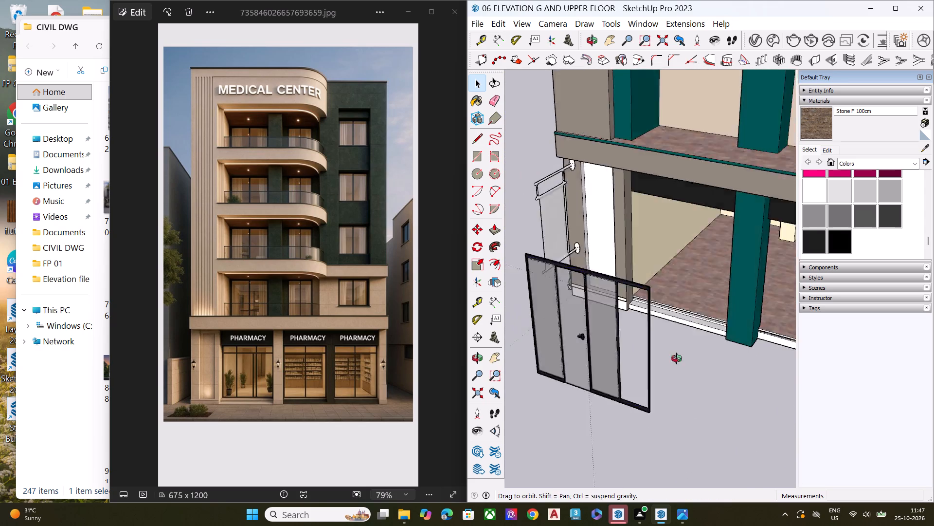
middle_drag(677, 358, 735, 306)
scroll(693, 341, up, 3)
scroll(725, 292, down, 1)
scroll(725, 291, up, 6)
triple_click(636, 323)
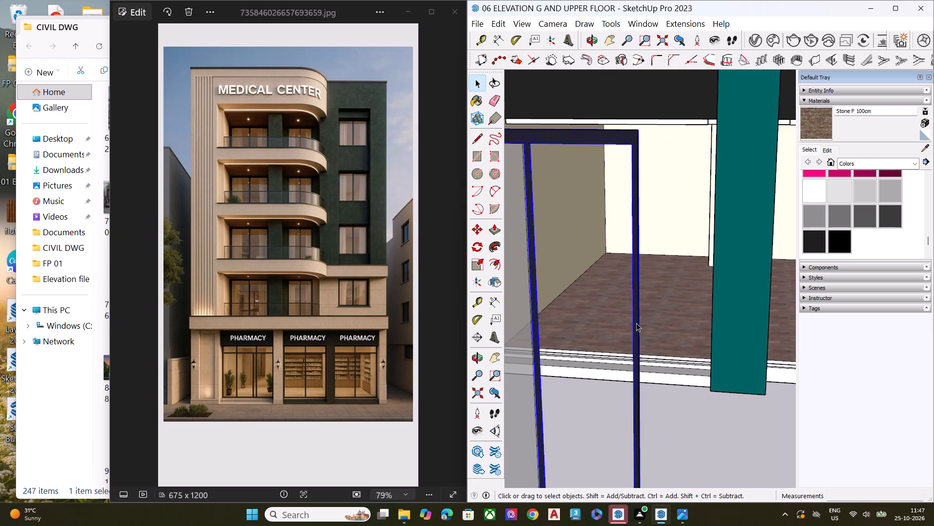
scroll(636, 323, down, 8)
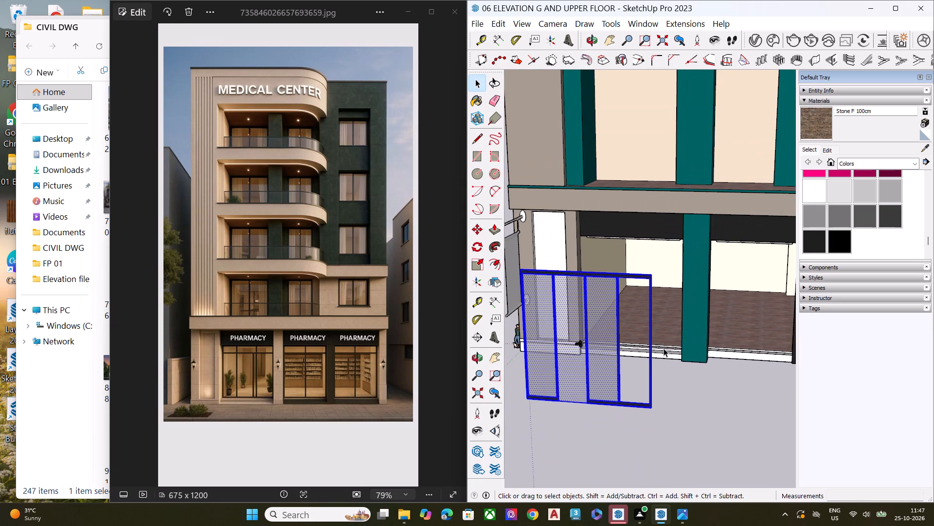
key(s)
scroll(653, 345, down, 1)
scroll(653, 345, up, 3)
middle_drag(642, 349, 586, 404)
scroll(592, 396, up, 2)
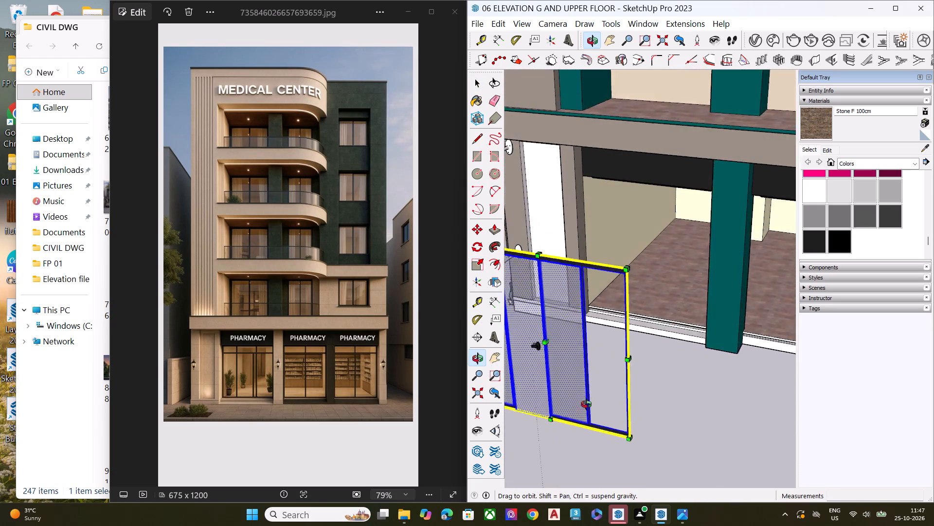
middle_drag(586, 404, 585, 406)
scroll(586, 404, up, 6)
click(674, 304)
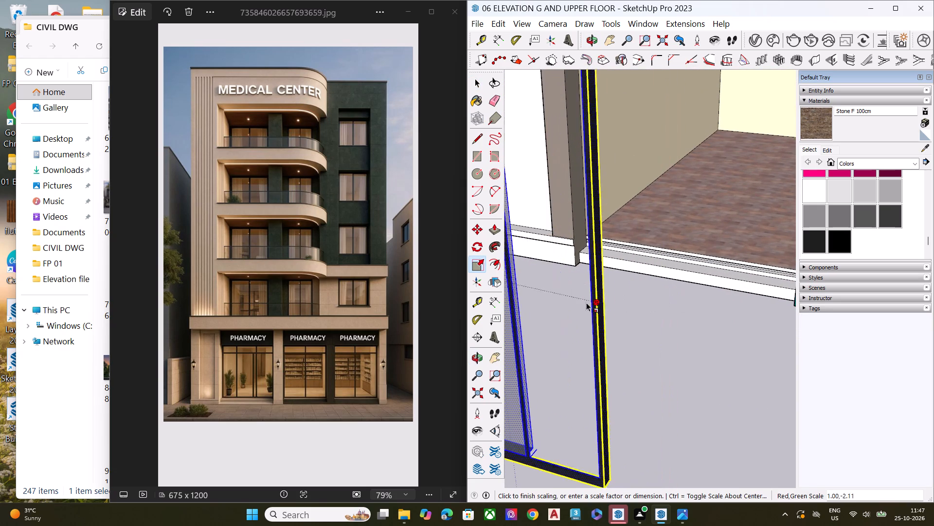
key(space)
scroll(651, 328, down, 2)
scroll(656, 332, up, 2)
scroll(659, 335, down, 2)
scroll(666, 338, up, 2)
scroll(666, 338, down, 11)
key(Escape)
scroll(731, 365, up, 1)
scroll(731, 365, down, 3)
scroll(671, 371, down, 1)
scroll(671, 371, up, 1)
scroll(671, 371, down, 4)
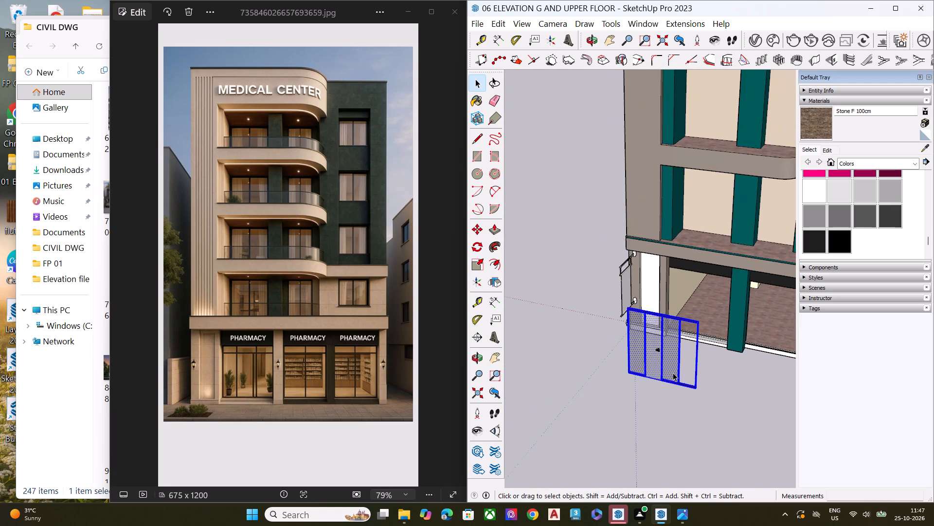
Delete the entire exploded window standing in front of the building, including its frame, glass and door handle.
scroll(673, 373, down, 1)
middle_drag(678, 390, 789, 437)
middle_drag(665, 308, 669, 467)
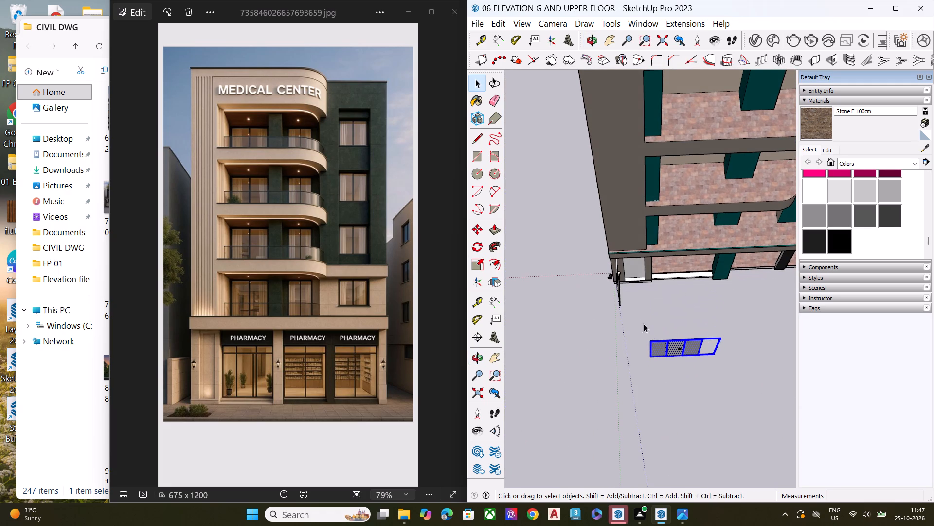
drag(629, 316, 761, 437)
key(Delete)
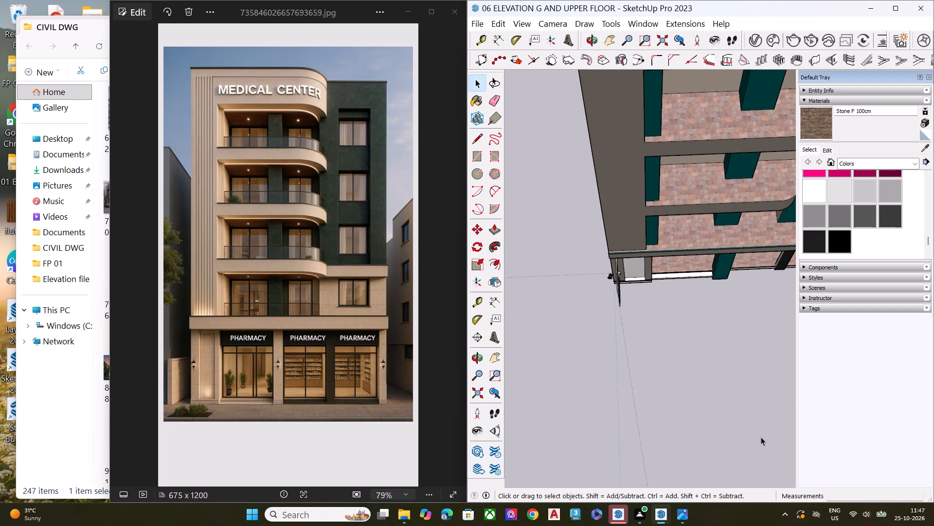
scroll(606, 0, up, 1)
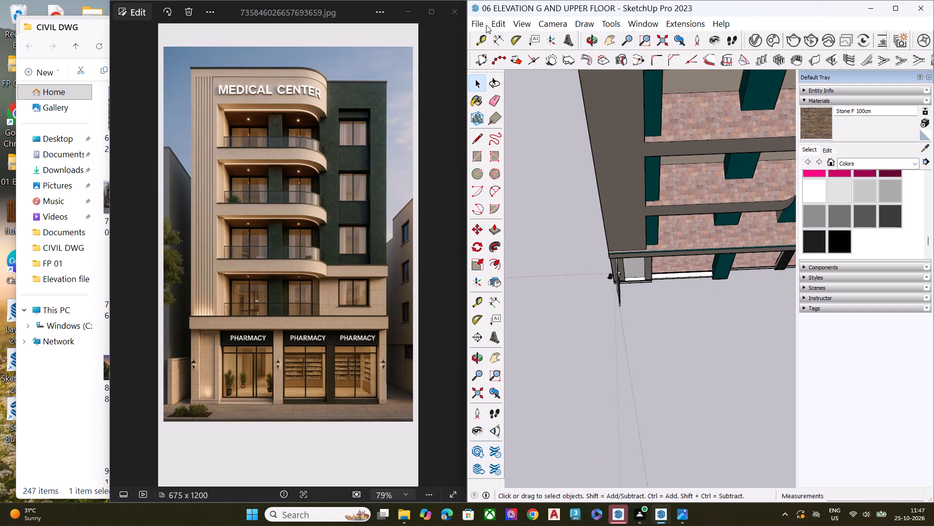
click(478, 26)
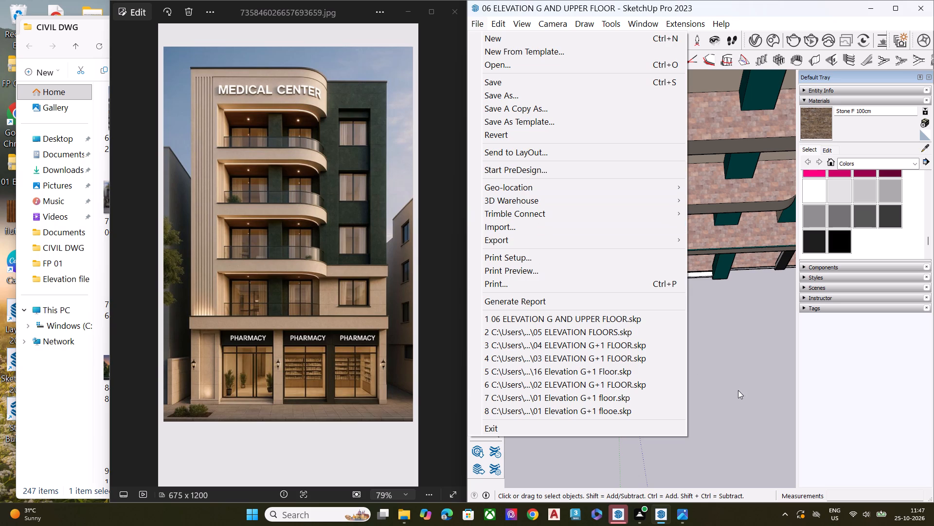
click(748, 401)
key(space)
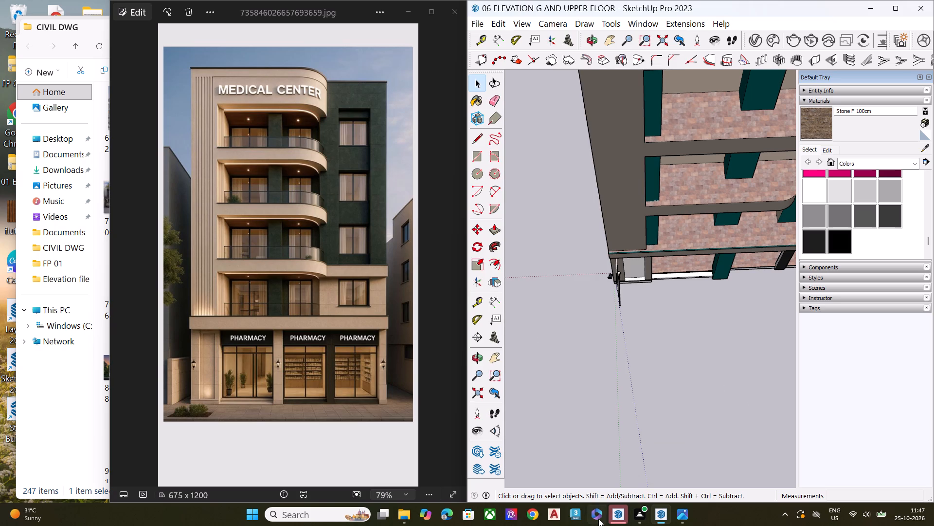
Switch to Google Chrome and open the 3D Warehouse website from a Google search for 3d warehouse.
click(531, 518)
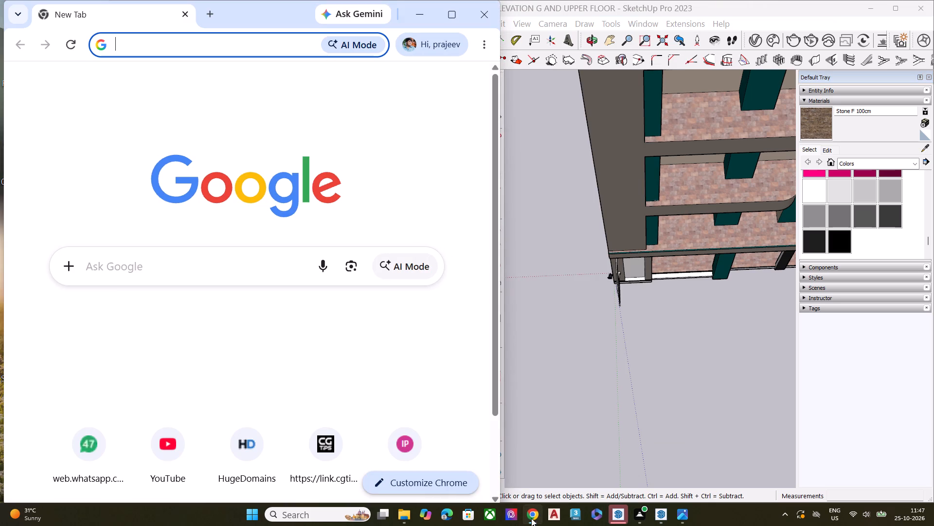
click(231, 261)
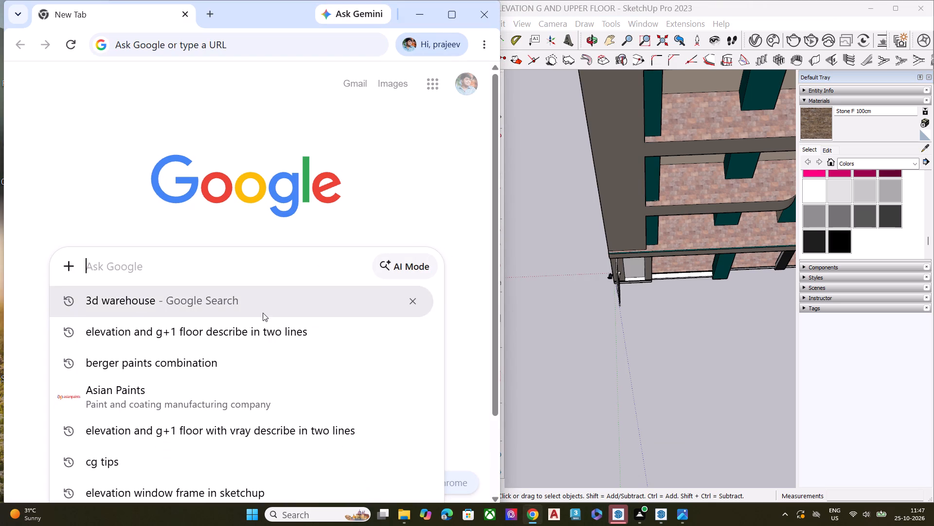
click(260, 318)
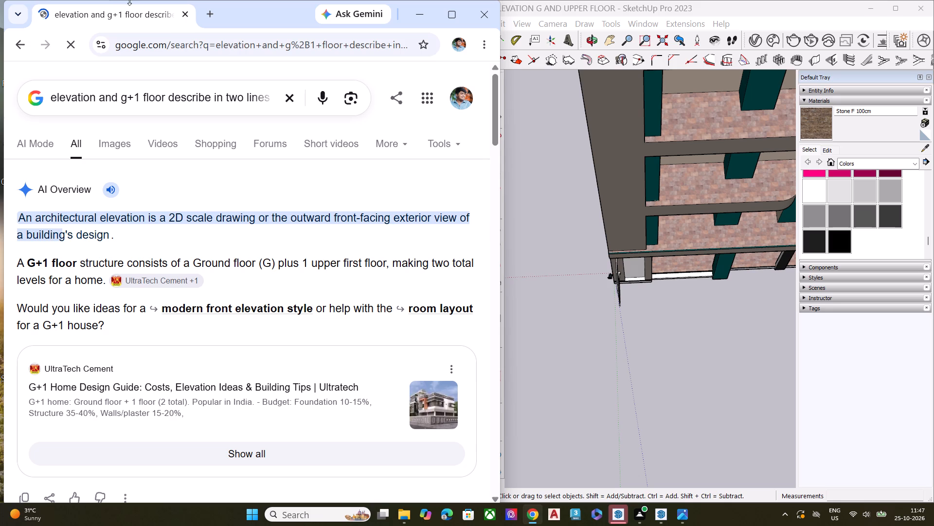
click(27, 43)
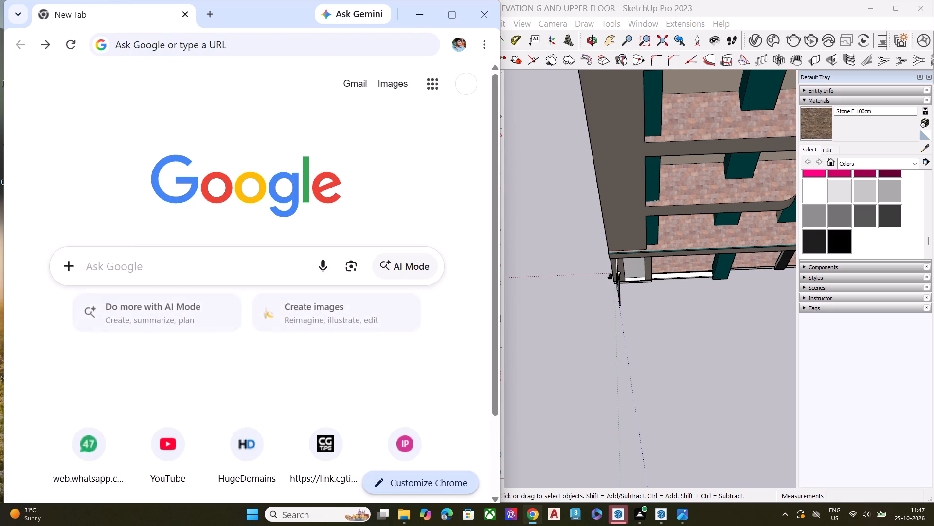
click(136, 257)
click(146, 298)
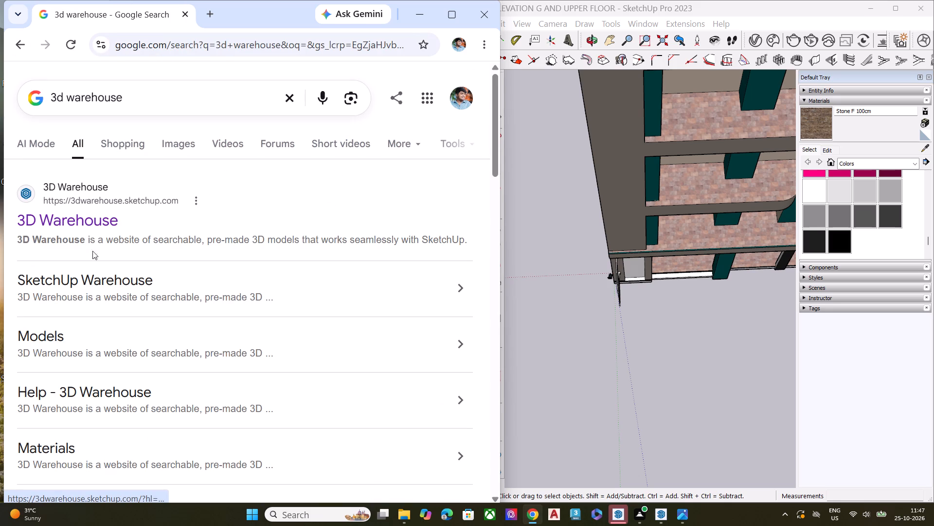
click(88, 219)
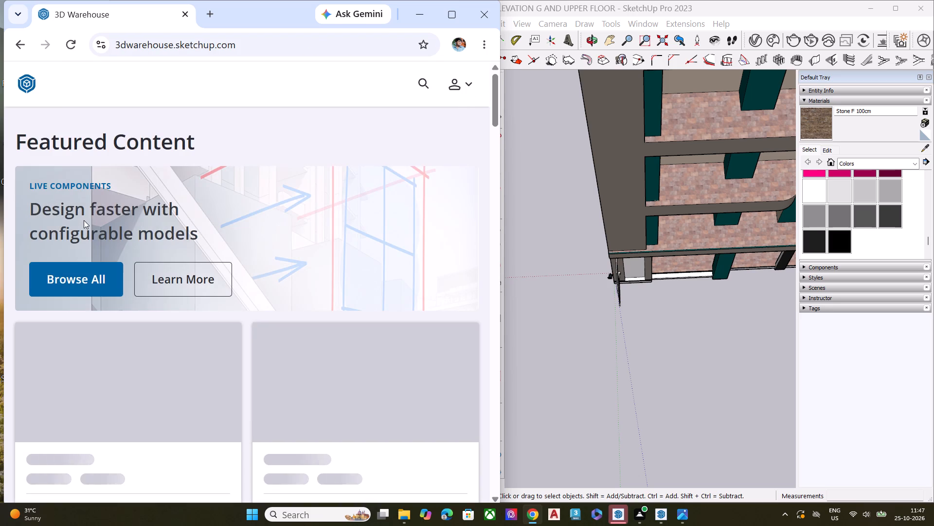
Search 3D Warehouse for ENTRANCE and browse the models for a suitable shopfront entrance.
click(415, 87)
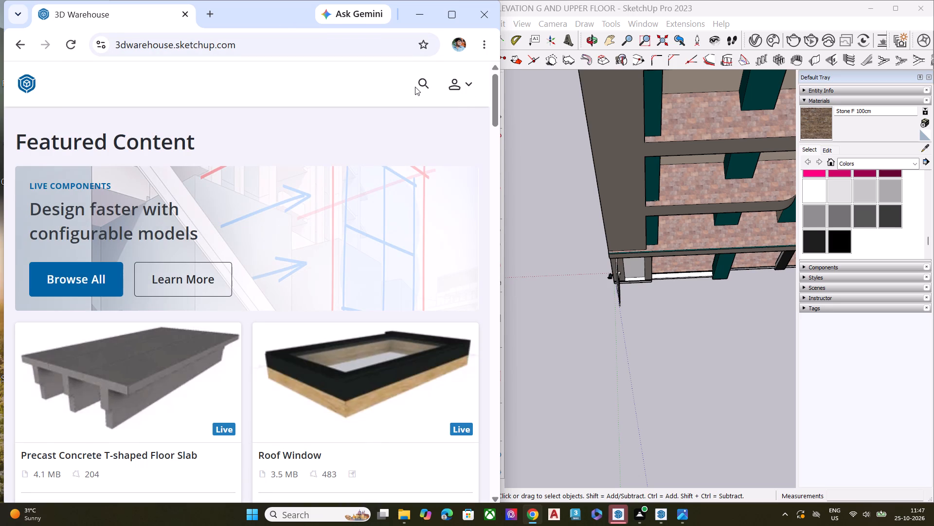
click(422, 84)
click(317, 83)
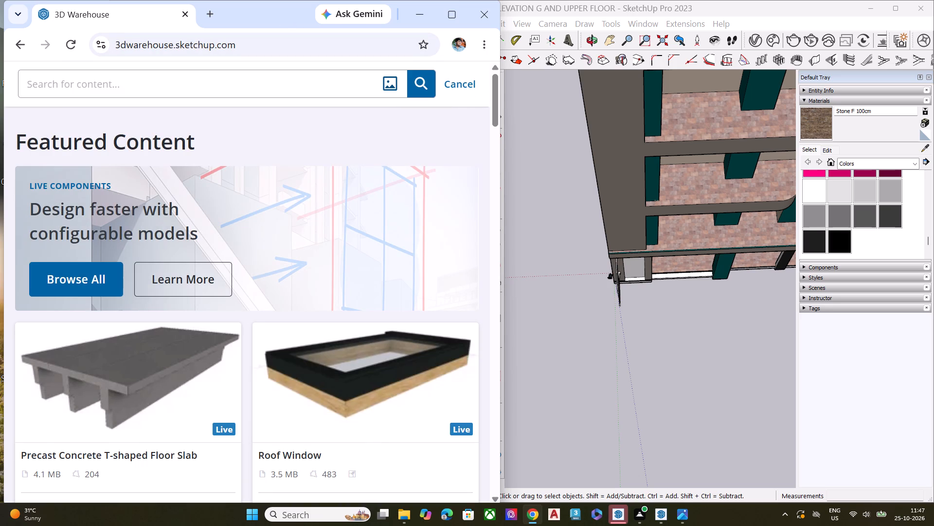
text(ENTRANCE)
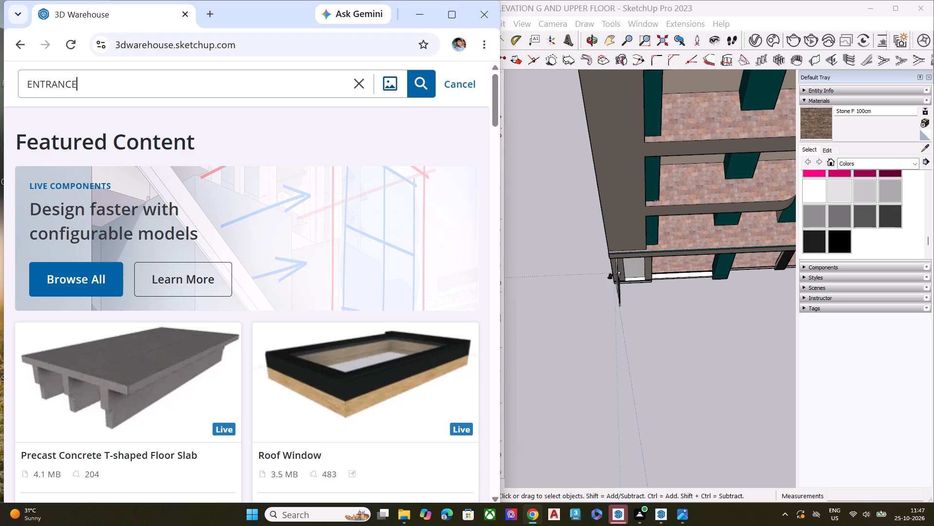
key(Return)
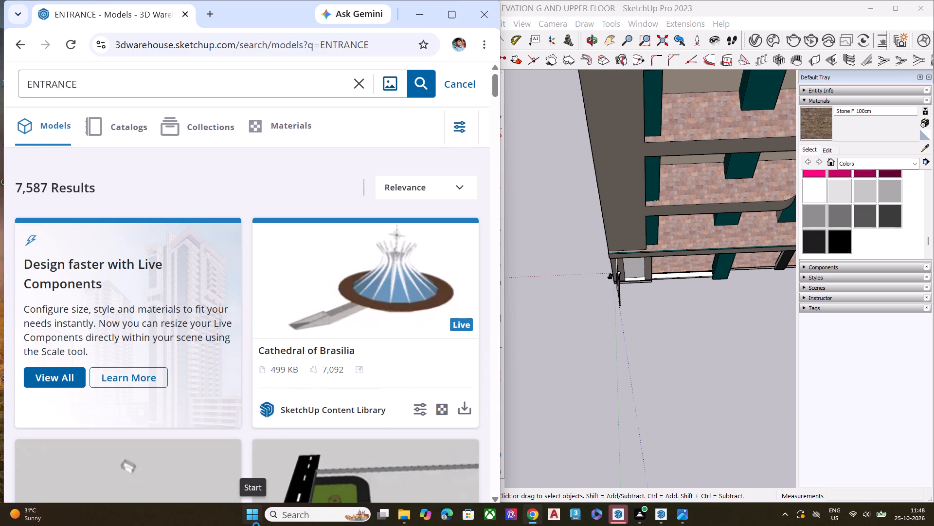
scroll(345, 371, down, 4)
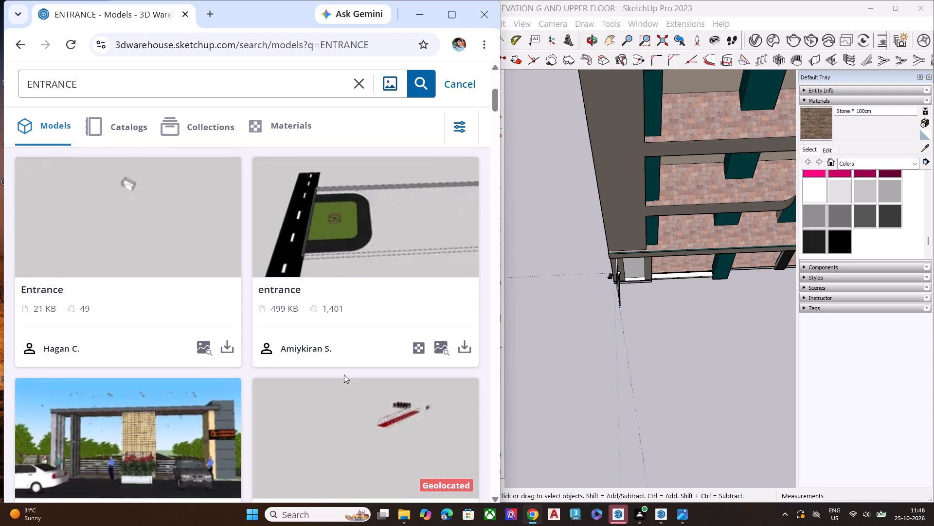
scroll(344, 375, down, 7)
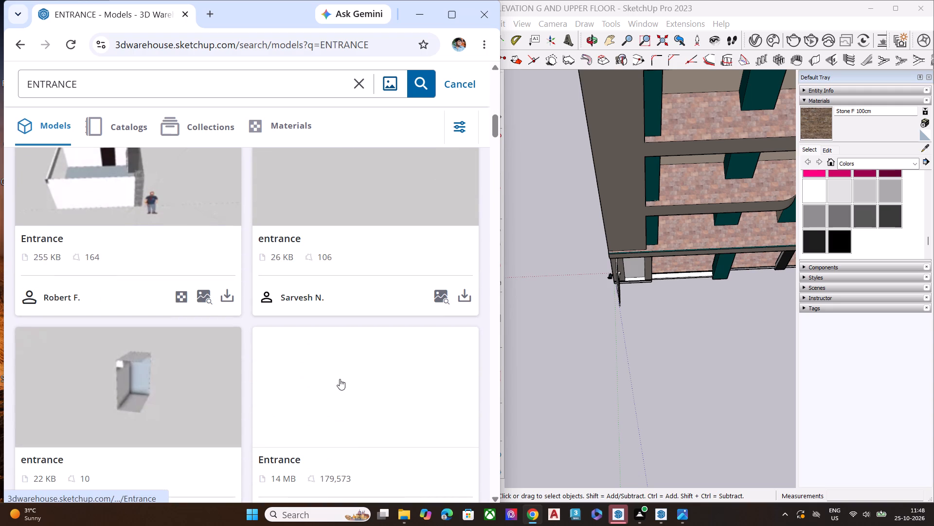
scroll(340, 379, up, 1)
scroll(340, 379, down, 4)
scroll(337, 382, up, 3)
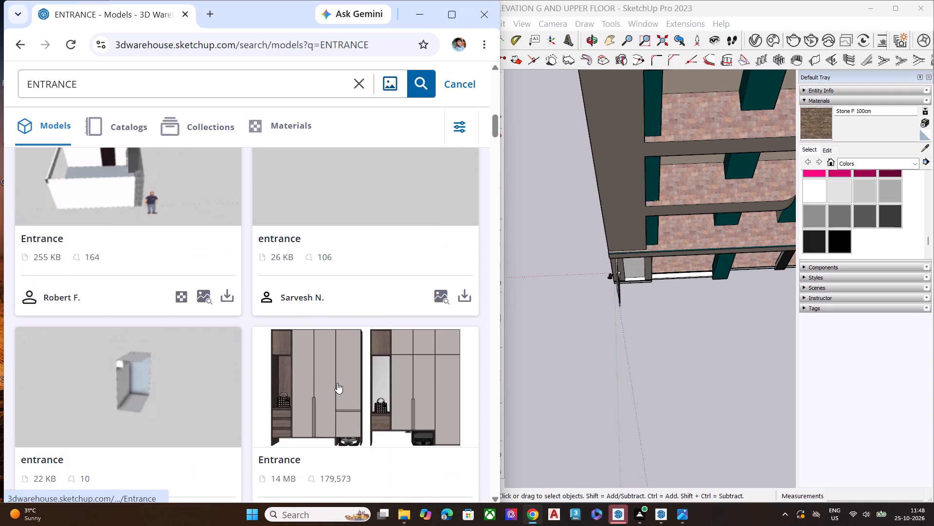
Search 3D Warehouse for DOUBLE WINDOW and browse the models for a suitable shopfront unit.
click(353, 88)
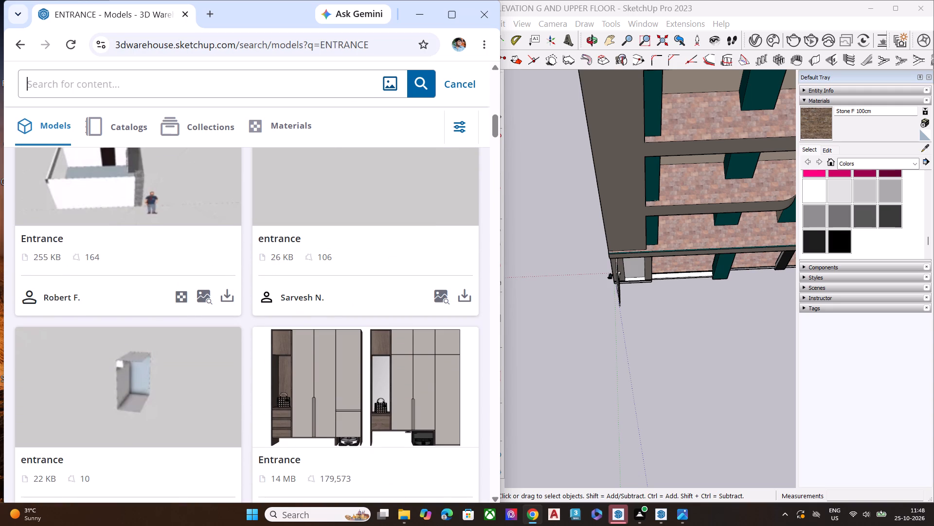
click(327, 88)
key(d)
text(OUBLR)
key(BackSpace)
text(E)
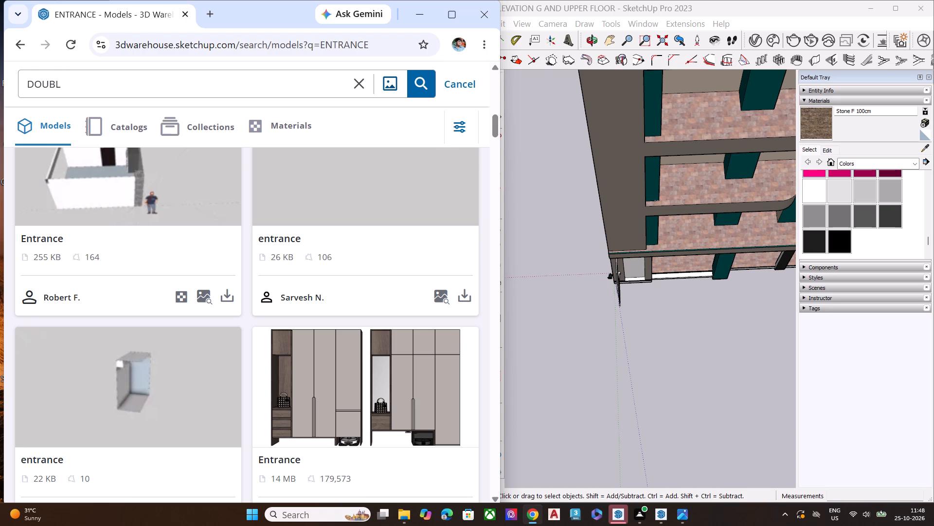
key(space)
text(WINDOW)
key(Return)
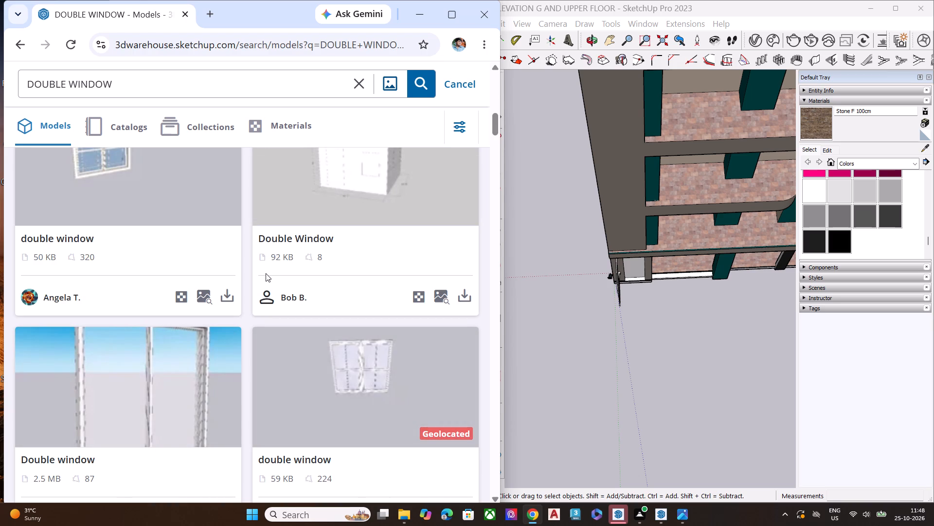
scroll(136, 272, down, 6)
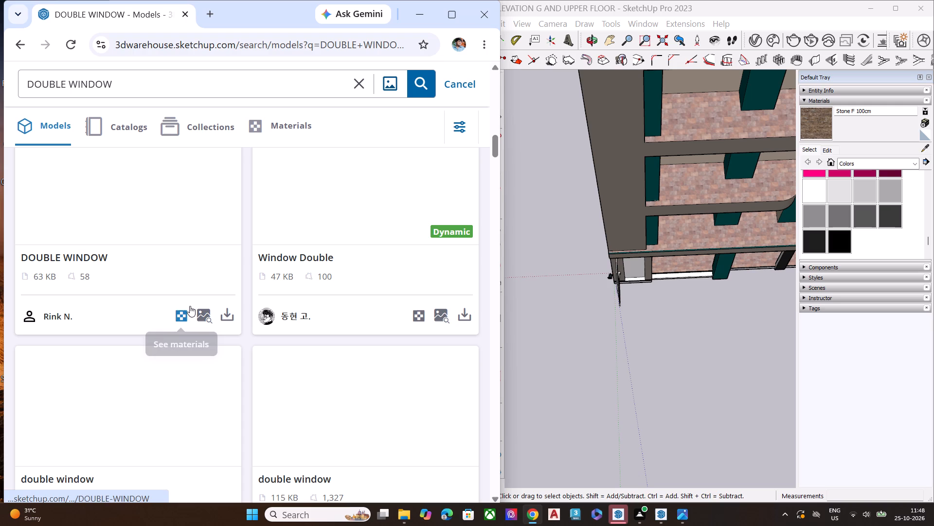
scroll(190, 306, down, 4)
Search 3D Warehouse for GLASS DOOR and browse the models for a suitable shopfront entrance.
click(176, 91)
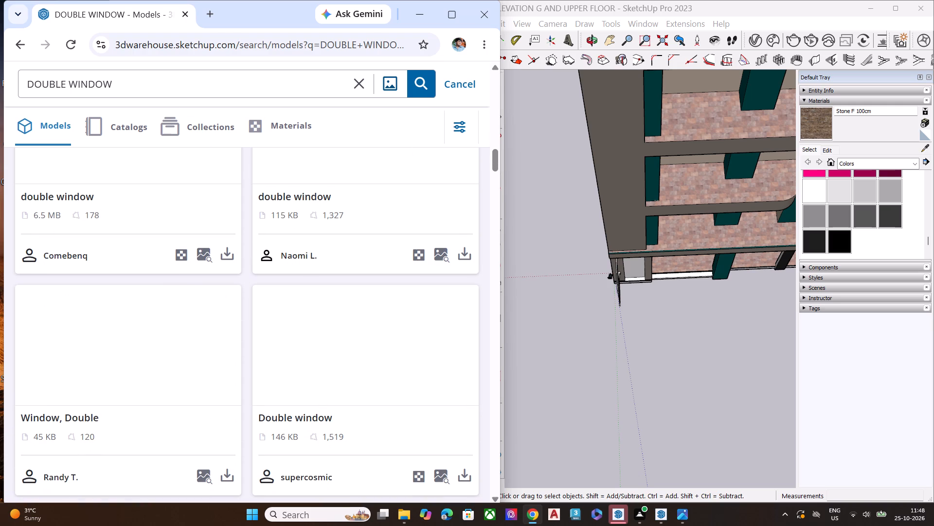
key(BackSpace)
key(BackSpace)
key(BackSpace)
key(BackSpace)
key(BackSpace)
key(BackSpace)
key(BackSpace)
key(BackSpace)
key(BackSpace)
key(BackSpace)
key(BackSpace)
key(BackSpace)
key(BackSpace)
key(BackSpace)
key(BackSpace)
key(BackSpace)
key(BackSpace)
key(BackSpace)
key(BackSpace)
text(GLASS)
key(space)
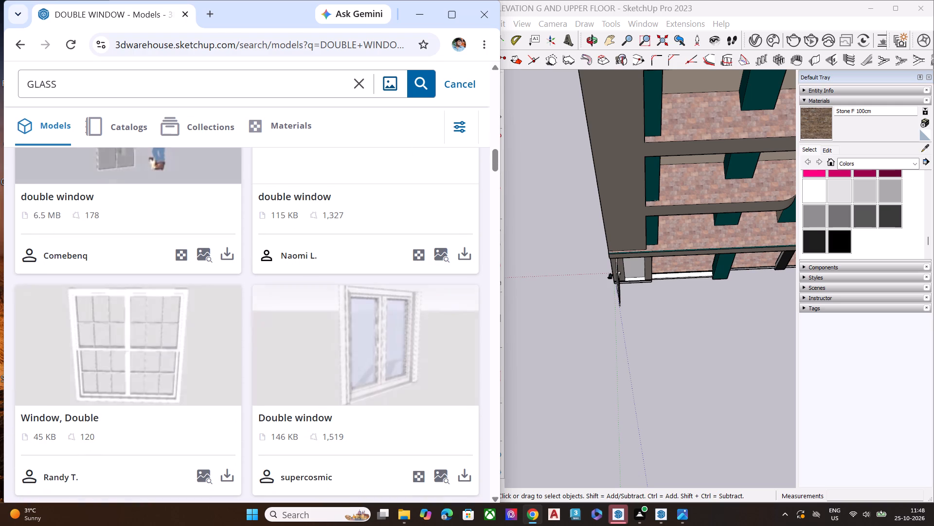
text(DOOR)
key(Return)
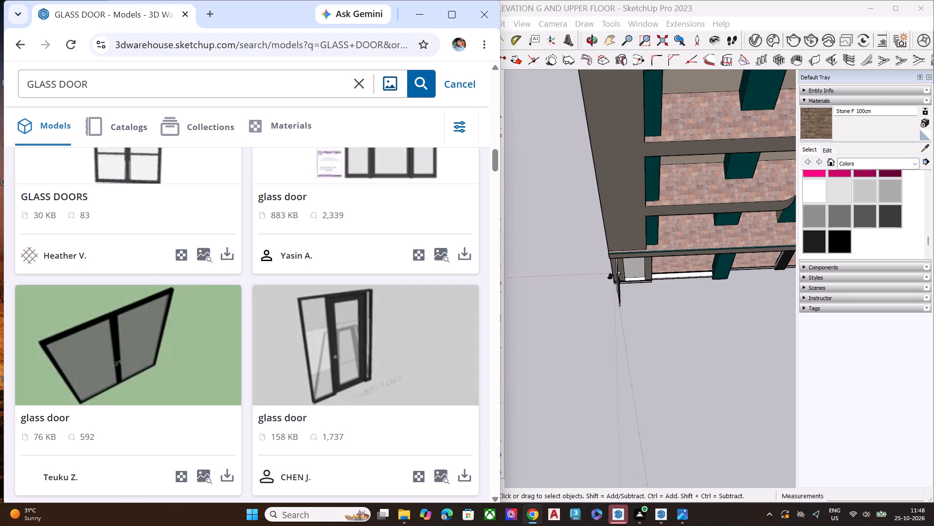
scroll(166, 84, down, 2)
scroll(158, 89, up, 1)
scroll(153, 93, down, 1)
scroll(227, 225, up, 7)
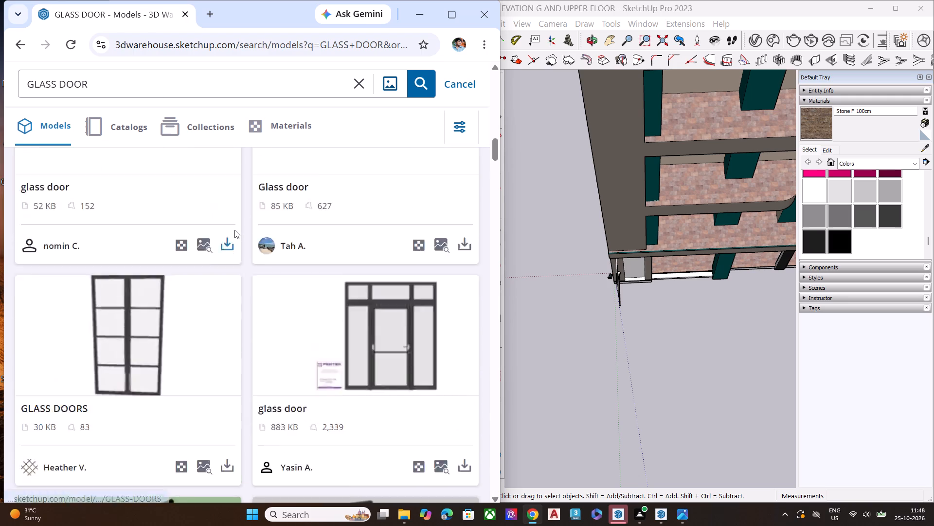
scroll(234, 230, down, 5)
scroll(262, 230, up, 1)
scroll(262, 230, down, 1)
scroll(263, 230, up, 2)
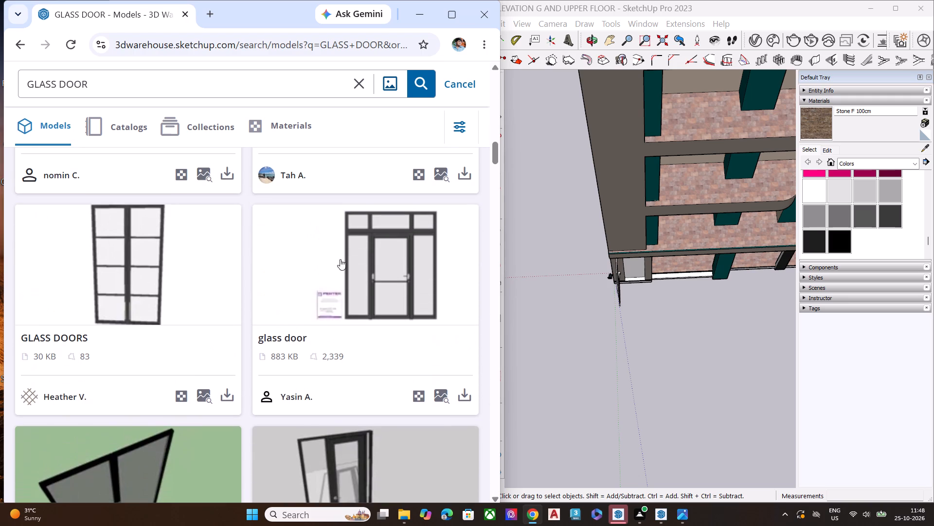
scroll(375, 256, down, 6)
scroll(342, 286, down, 5)
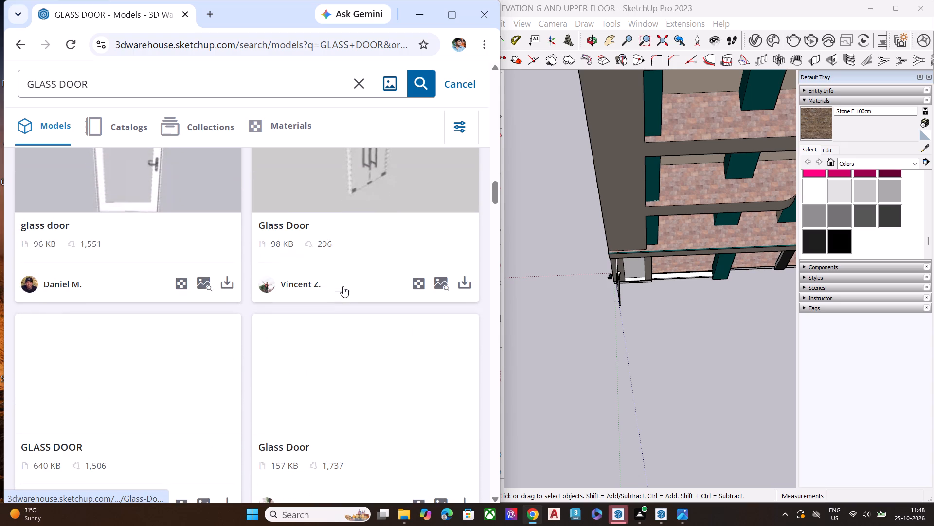
scroll(343, 286, up, 1)
scroll(343, 286, down, 5)
scroll(343, 286, up, 7)
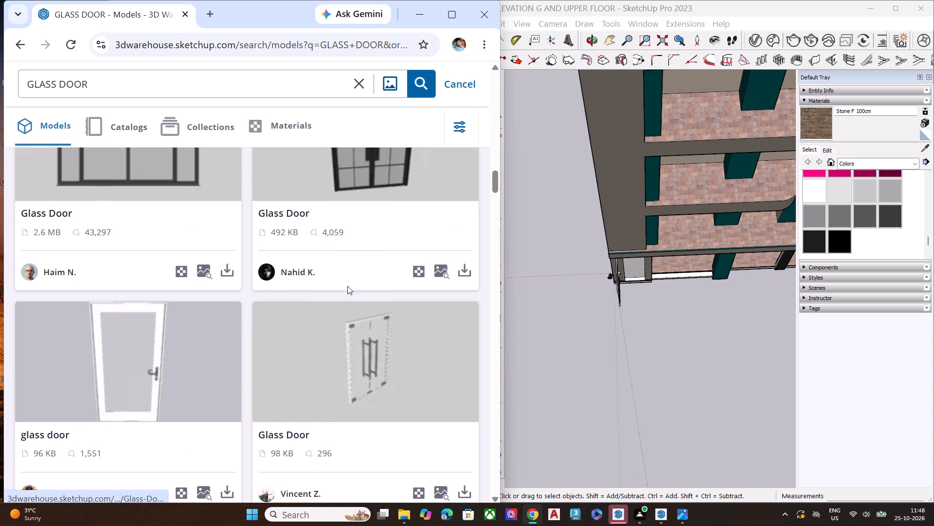
scroll(364, 284, up, 3)
scroll(391, 342, down, 1)
Download the 492 KB black-framed double Glass Door model with gridded panes as a SketchUp file.
click(465, 414)
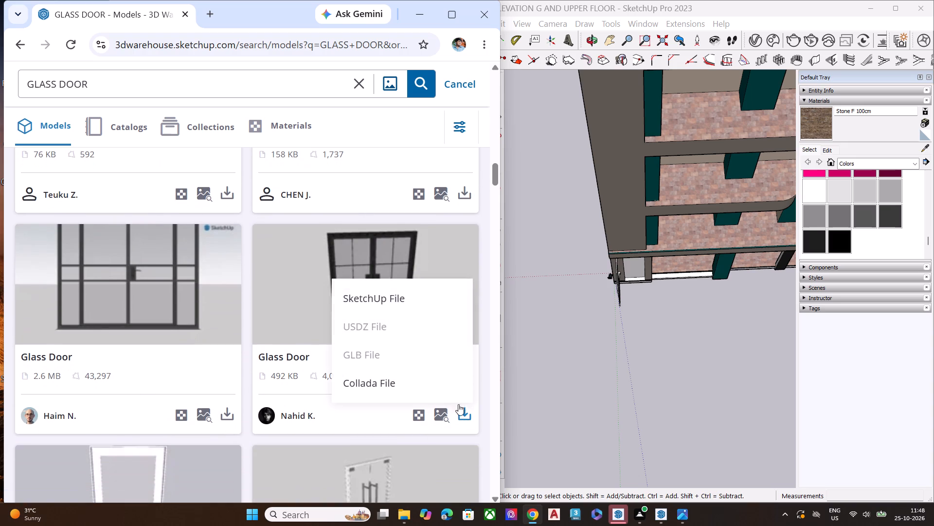
click(407, 304)
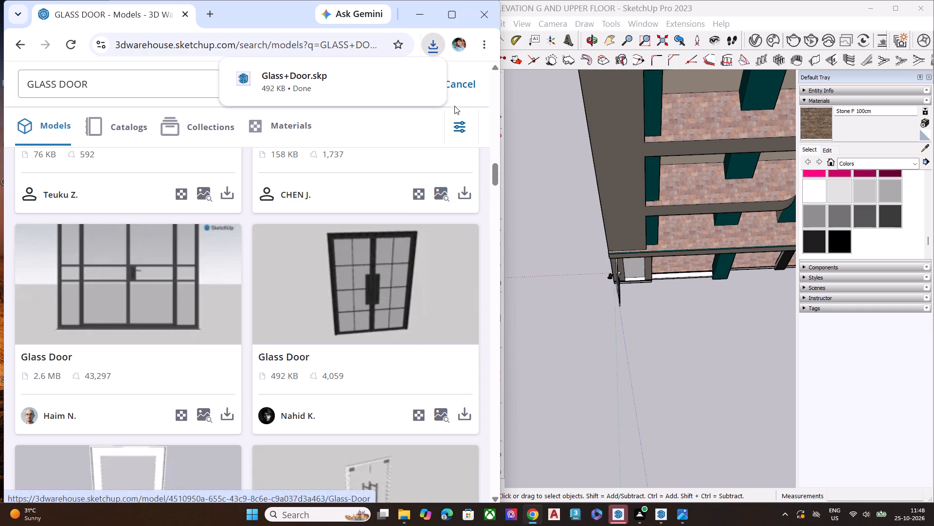
click(435, 50)
click(435, 50)
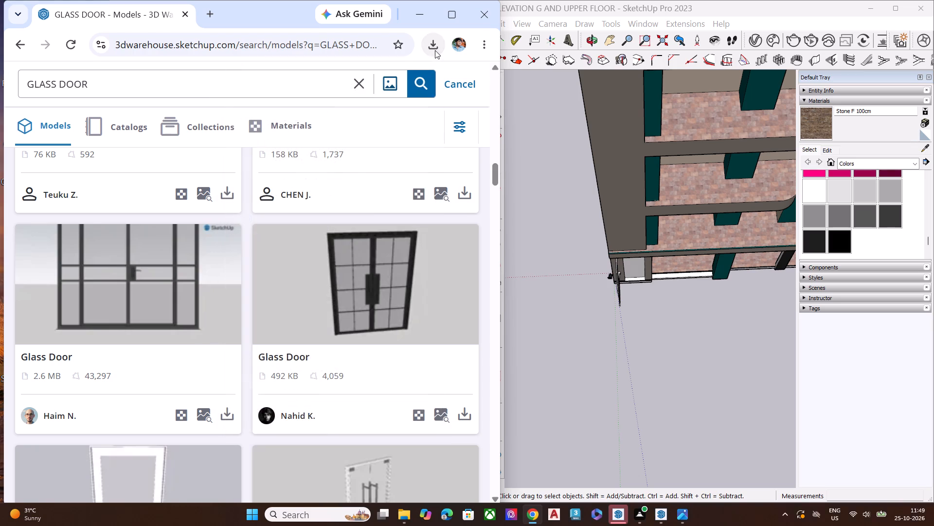
Browse further through the GLASS DOOR results to compare other framed entrance models.
scroll(372, 221, down, 5)
scroll(352, 292, down, 2)
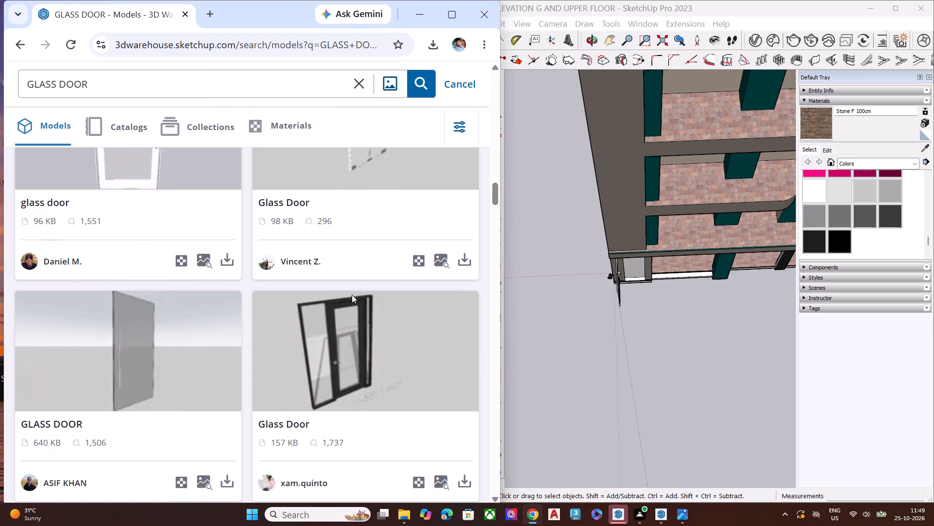
scroll(352, 295, down, 2)
scroll(347, 294, up, 2)
scroll(347, 294, down, 1)
scroll(347, 294, up, 2)
scroll(281, 304, up, 5)
scroll(281, 304, down, 1)
scroll(281, 304, up, 4)
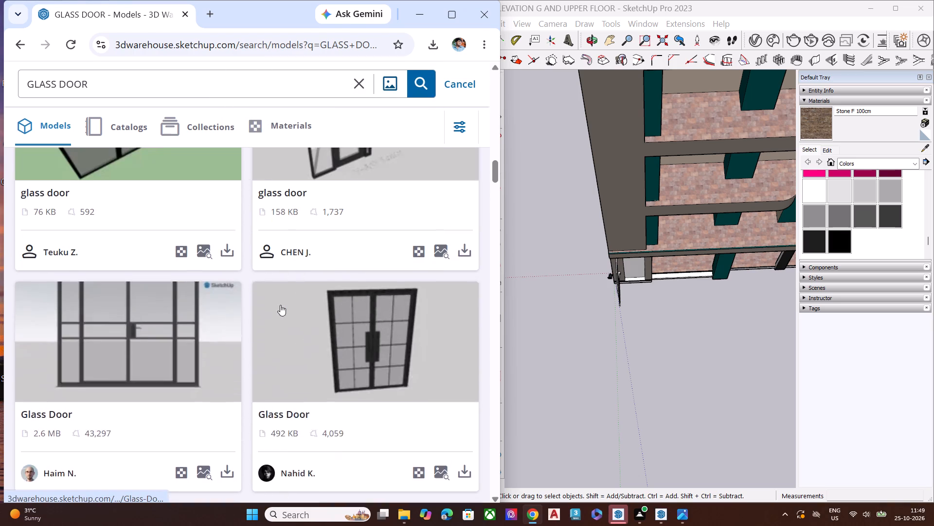
scroll(233, 322, up, 3)
scroll(233, 322, down, 5)
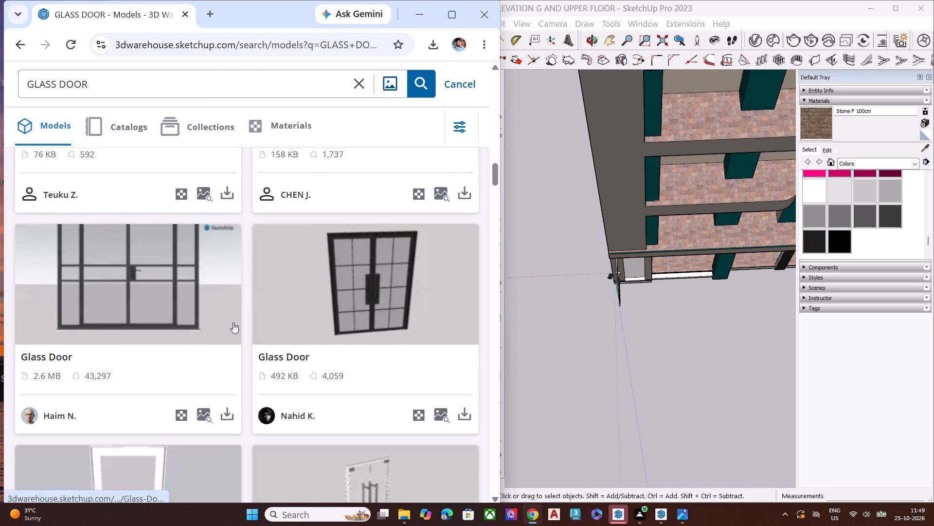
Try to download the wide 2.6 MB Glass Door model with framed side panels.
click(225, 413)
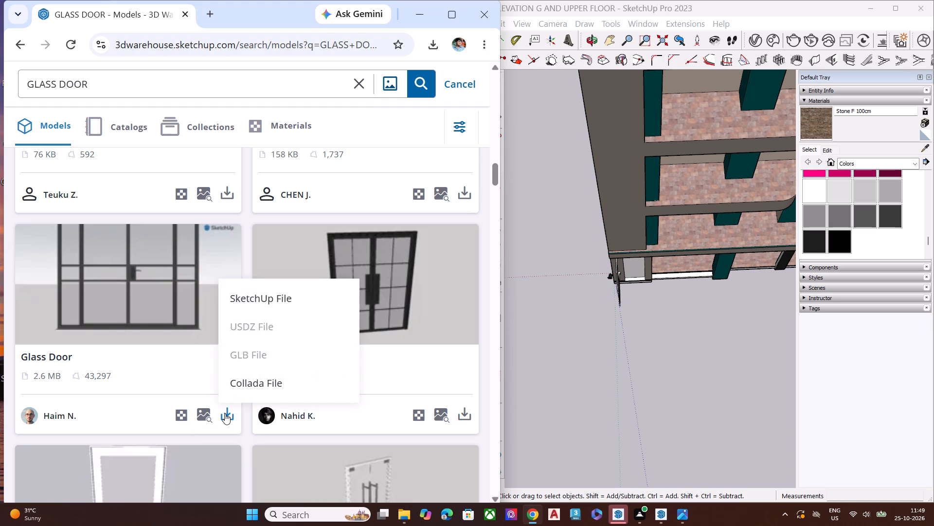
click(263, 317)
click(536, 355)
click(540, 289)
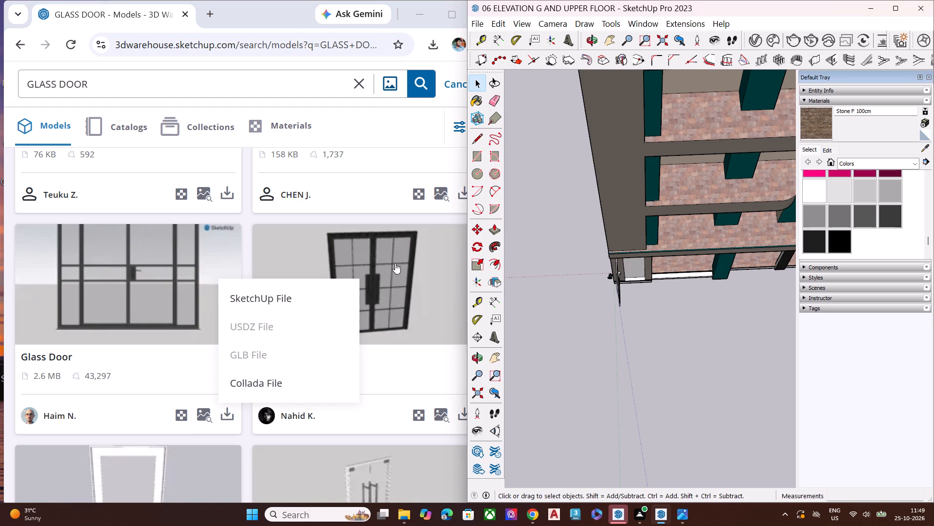
View the model page of the black-framed double Glass Door and return to the GLASS DOOR results.
click(389, 228)
scroll(311, 271, up, 5)
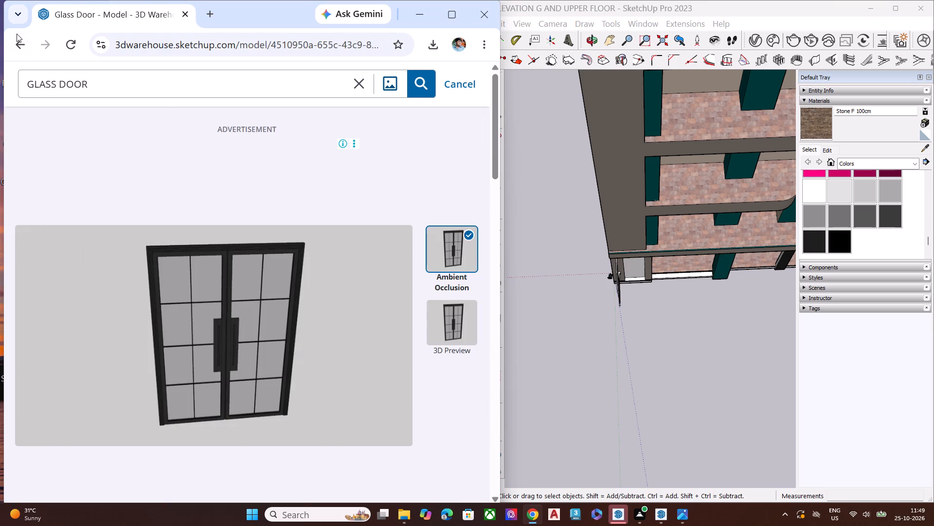
click(17, 37)
Look through the GLASS DOOR results again for other suitable shopfront door models.
scroll(245, 221, down, 1)
scroll(245, 221, up, 5)
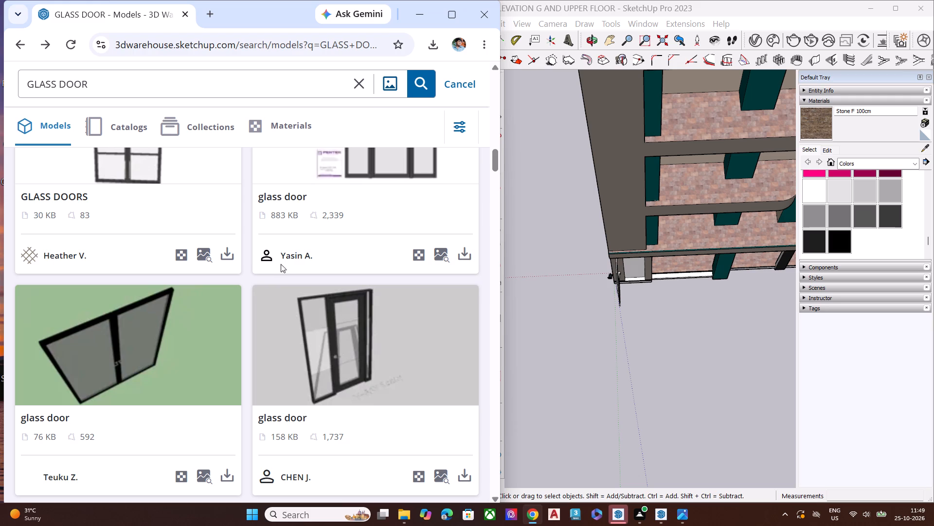
scroll(286, 272, up, 2)
scroll(410, 274, up, 6)
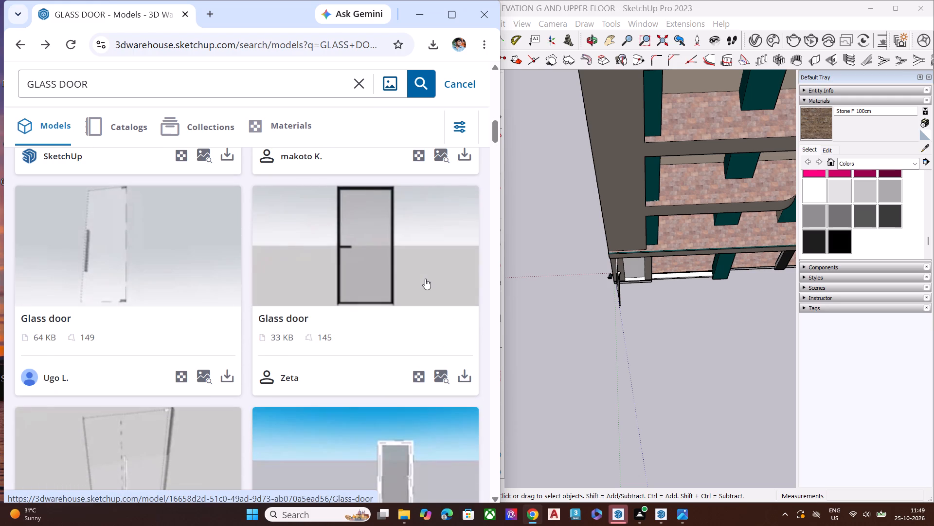
scroll(299, 302, up, 5)
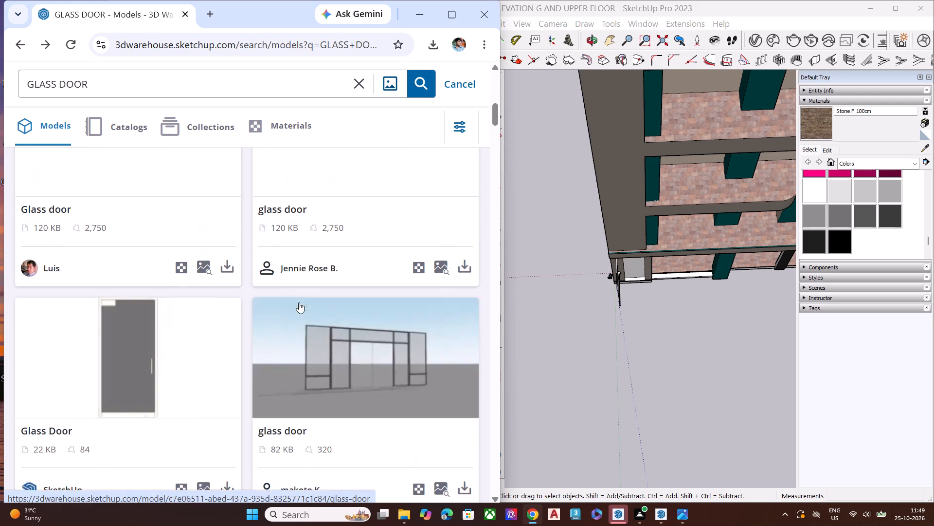
scroll(299, 302, up, 6)
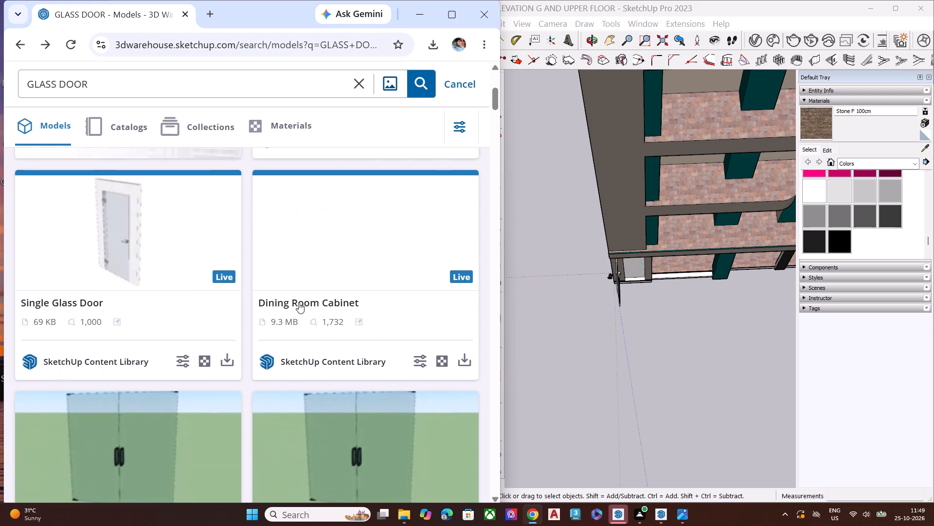
scroll(299, 302, up, 2)
scroll(299, 302, down, 3)
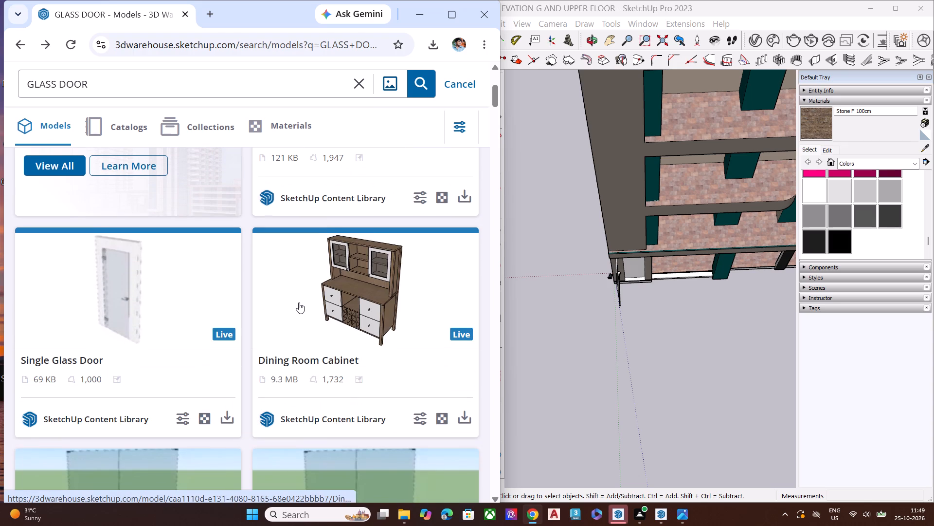
scroll(299, 302, down, 9)
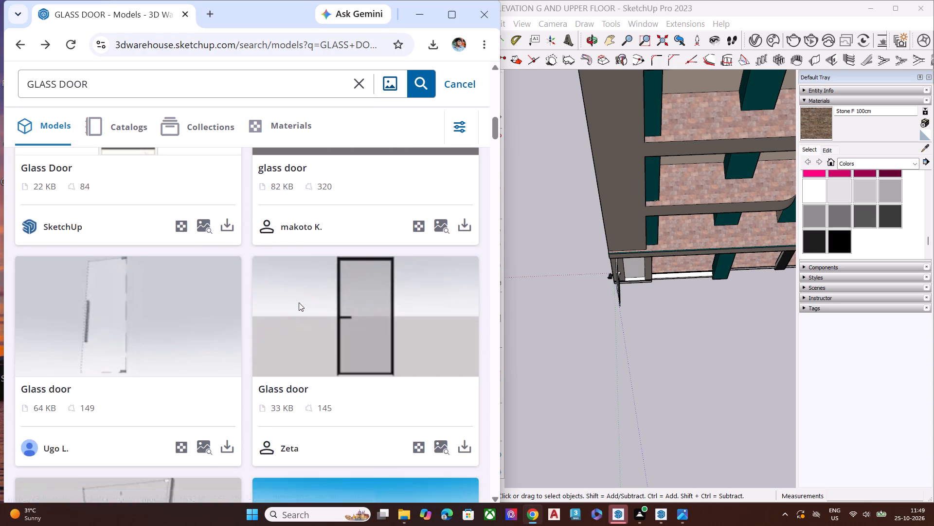
scroll(299, 302, down, 1)
scroll(299, 302, up, 1)
scroll(299, 302, down, 1)
scroll(299, 302, up, 1)
scroll(299, 302, down, 2)
scroll(299, 302, up, 1)
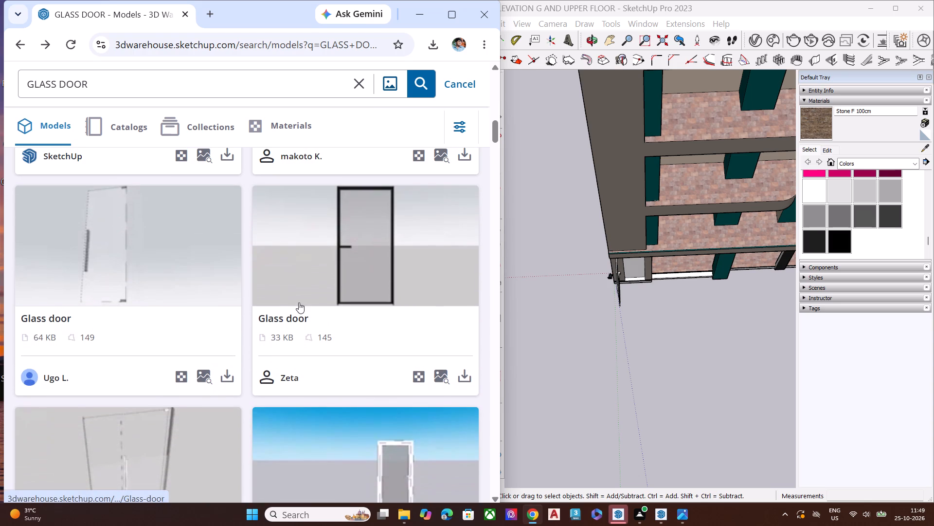
scroll(299, 302, down, 4)
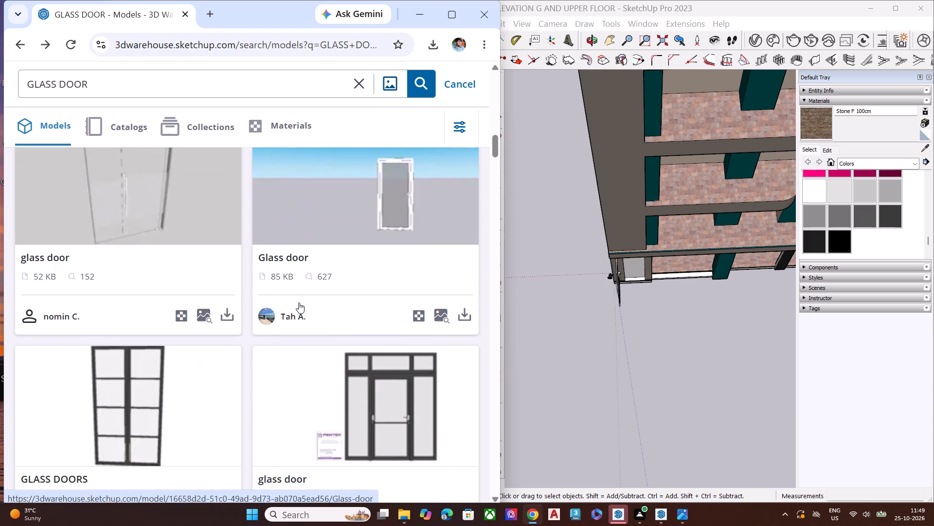
scroll(300, 301, down, 4)
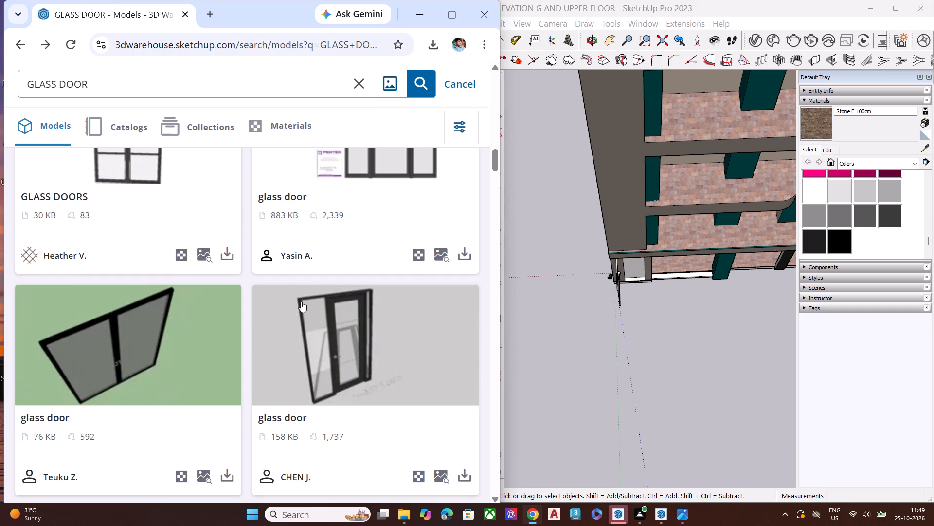
scroll(301, 301, down, 5)
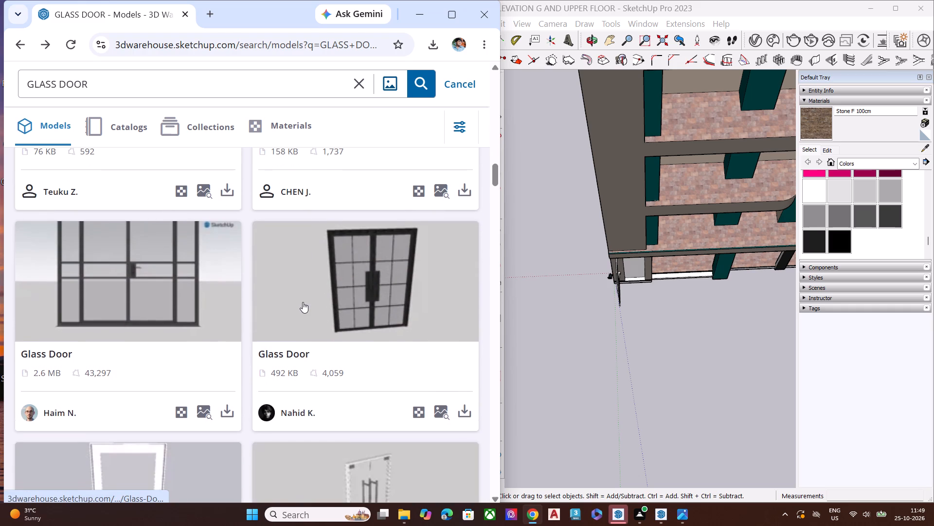
scroll(303, 302, down, 1)
Switch to SketchUp and import Glass+Door.skp from the Downloads folder into the facade model.
click(436, 46)
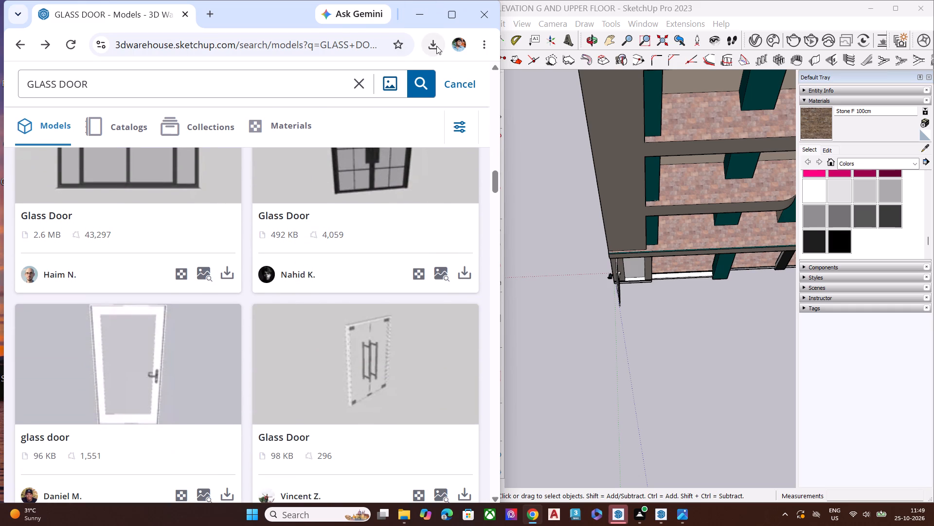
click(533, 198)
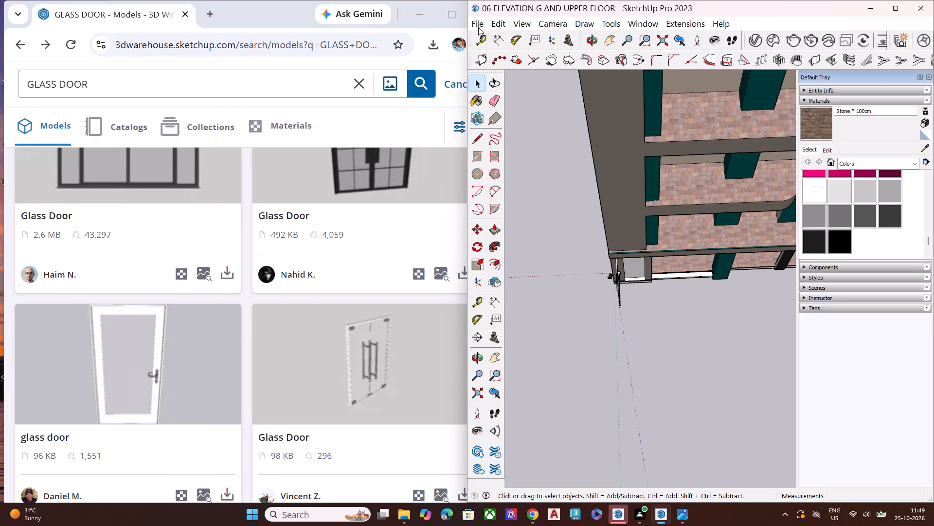
click(478, 20)
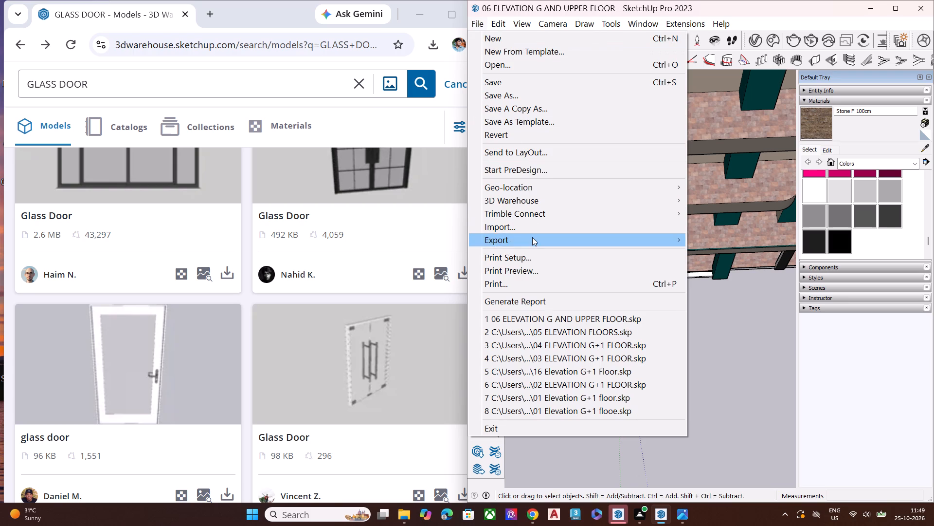
click(539, 228)
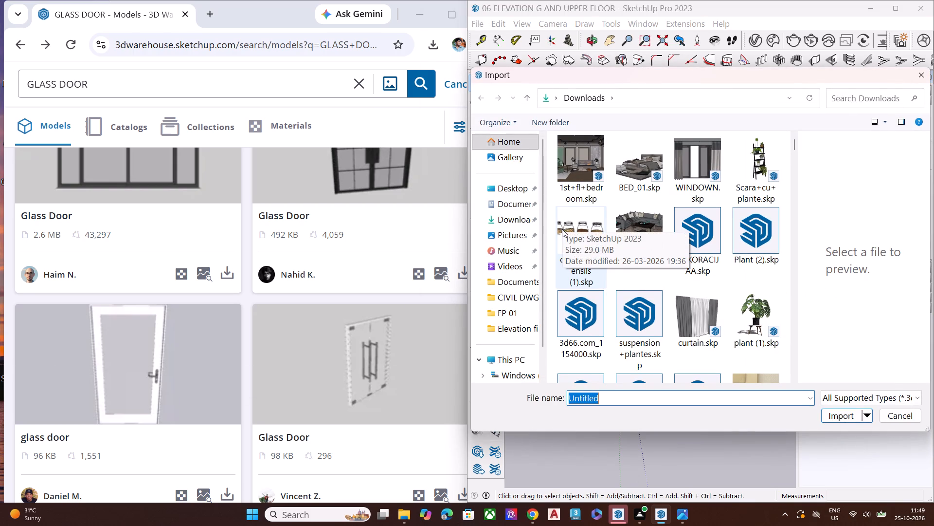
scroll(718, 266, down, 3)
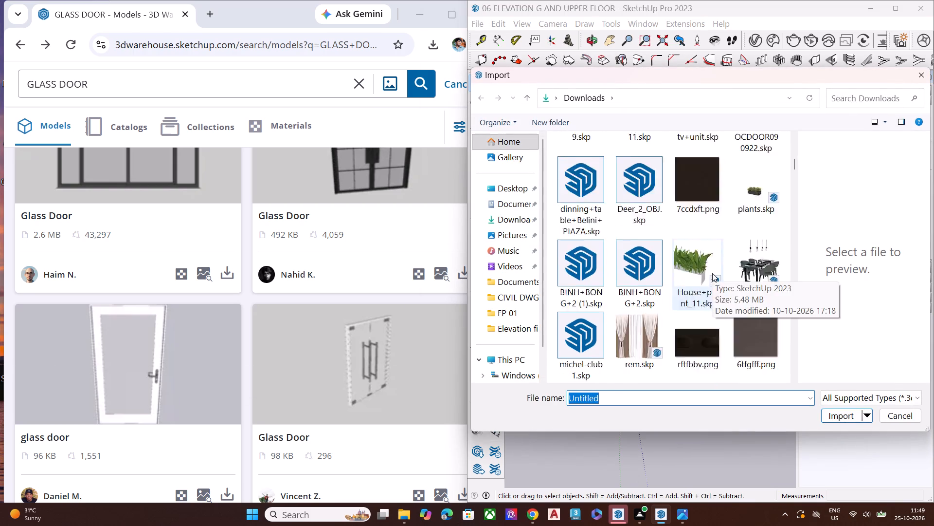
scroll(712, 273, down, 3)
scroll(711, 275, up, 2)
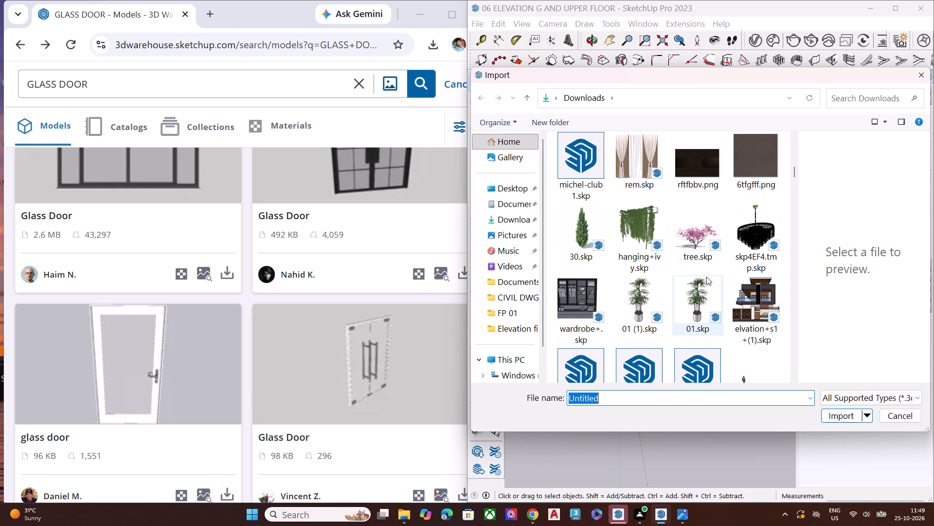
scroll(706, 277, down, 2)
scroll(706, 276, up, 1)
scroll(706, 276, down, 1)
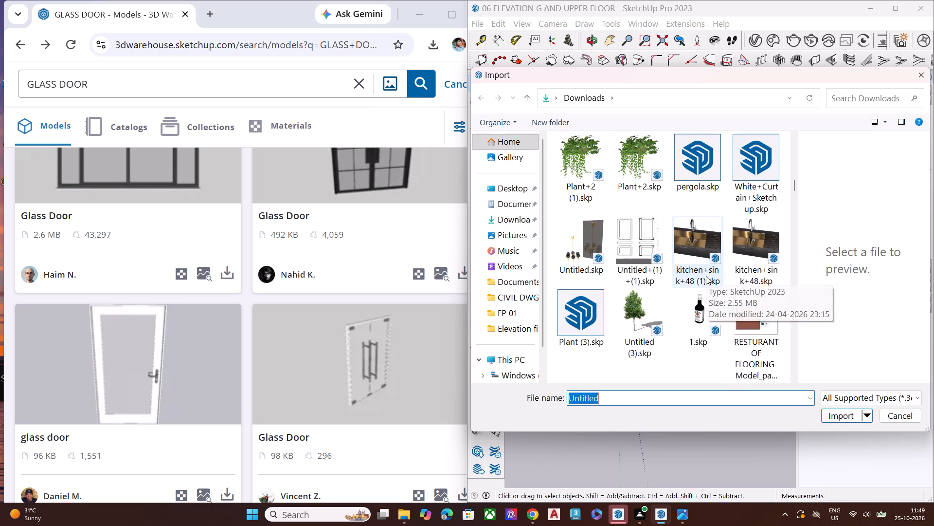
scroll(706, 276, down, 2)
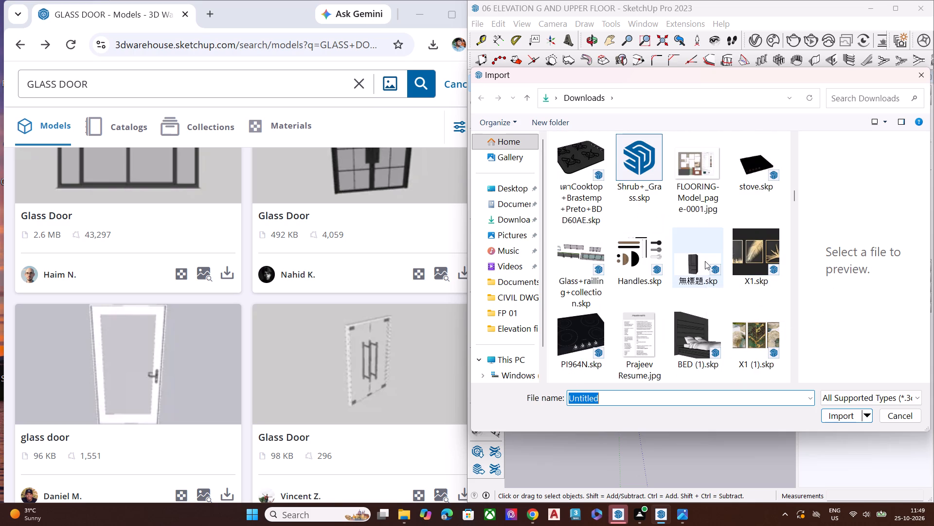
scroll(705, 261, down, 6)
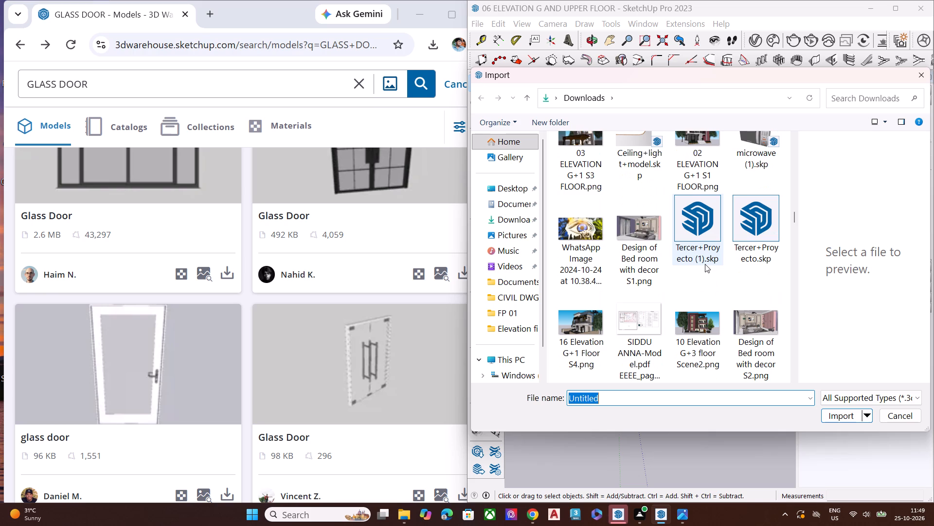
scroll(718, 283, down, 2)
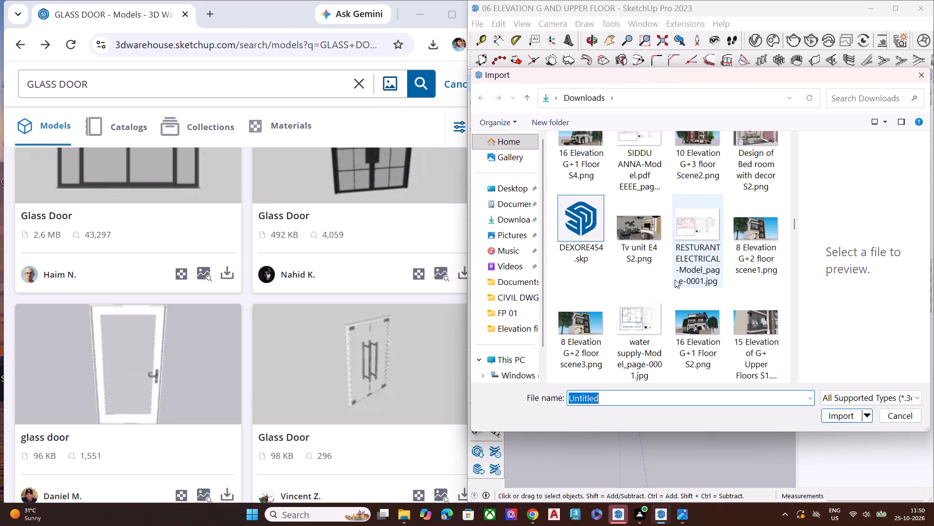
scroll(675, 280, down, 3)
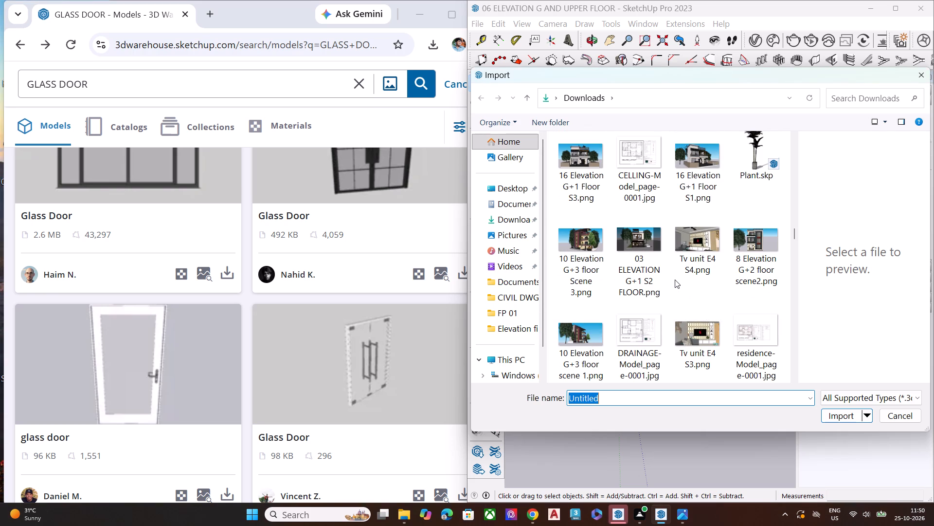
scroll(665, 287, down, 1)
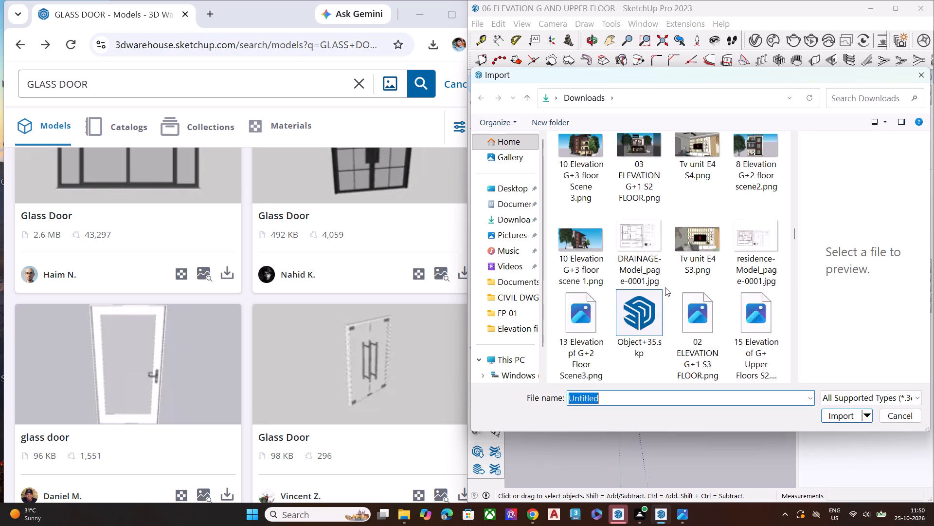
scroll(665, 287, down, 1)
scroll(603, 293, down, 1)
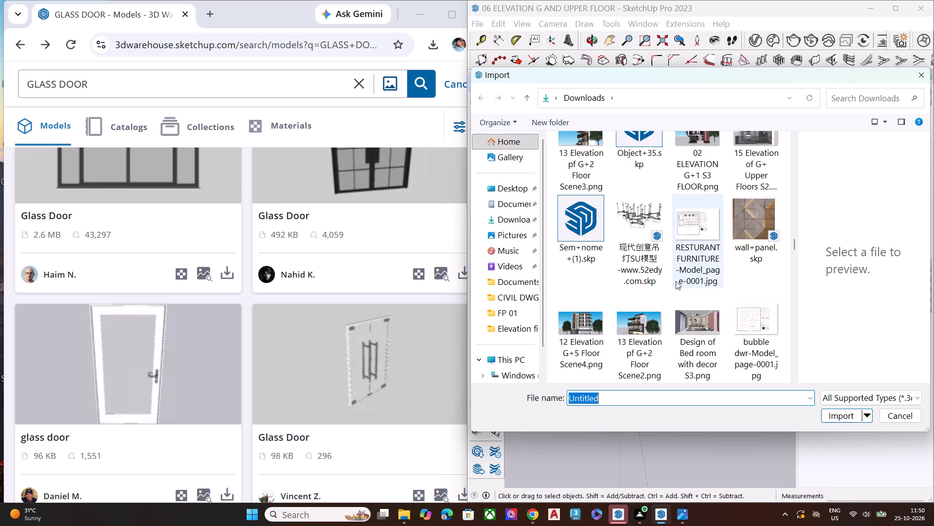
scroll(676, 281, down, 2)
scroll(635, 293, down, 1)
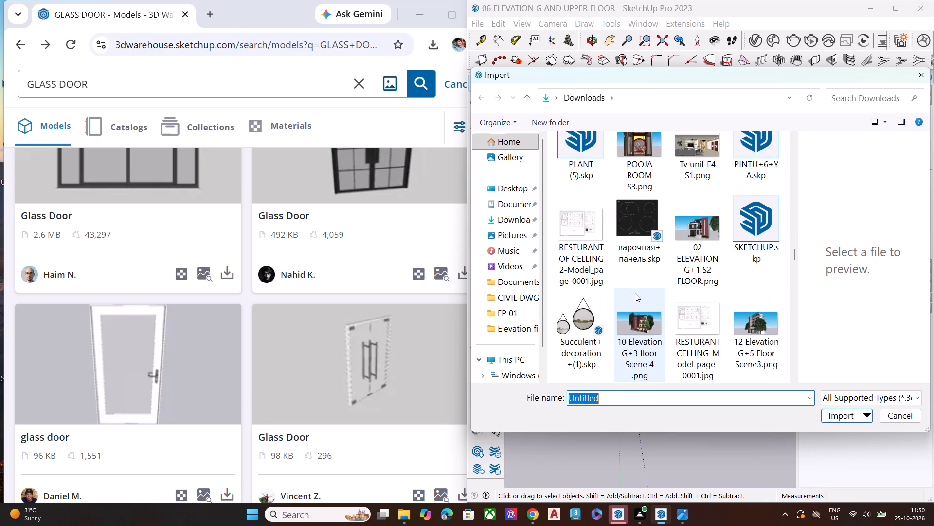
scroll(635, 293, down, 2)
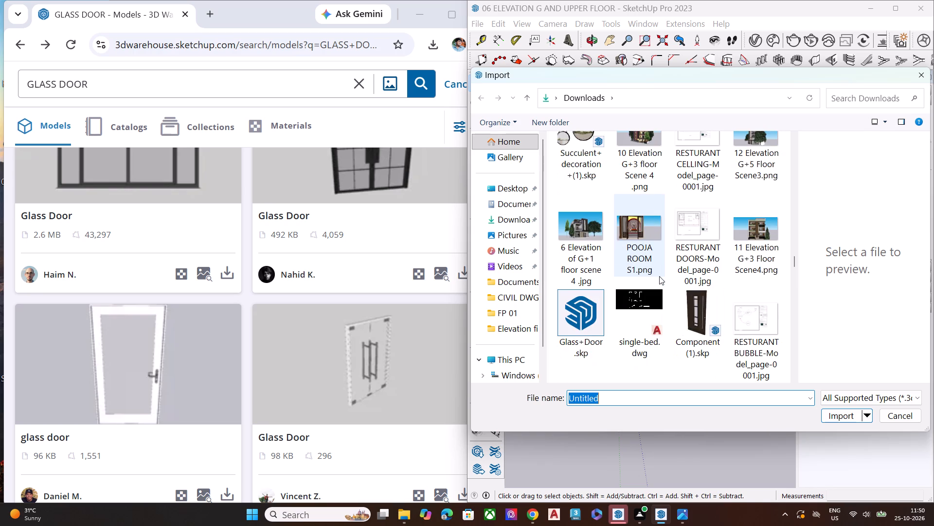
scroll(658, 277, down, 1)
click(583, 226)
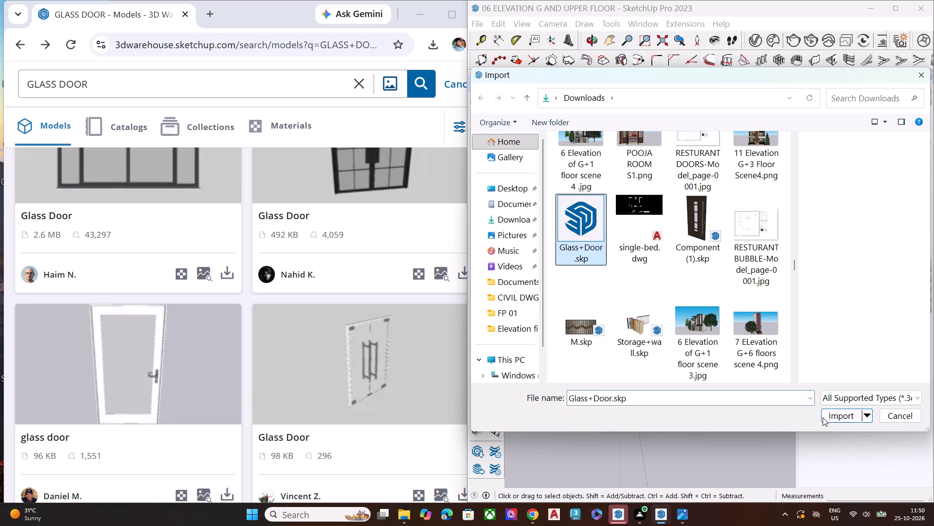
click(838, 415)
Place the imported glass door at the sill corner of the ground-floor shopfront opening, against the brown side pier.
scroll(619, 358, down, 4)
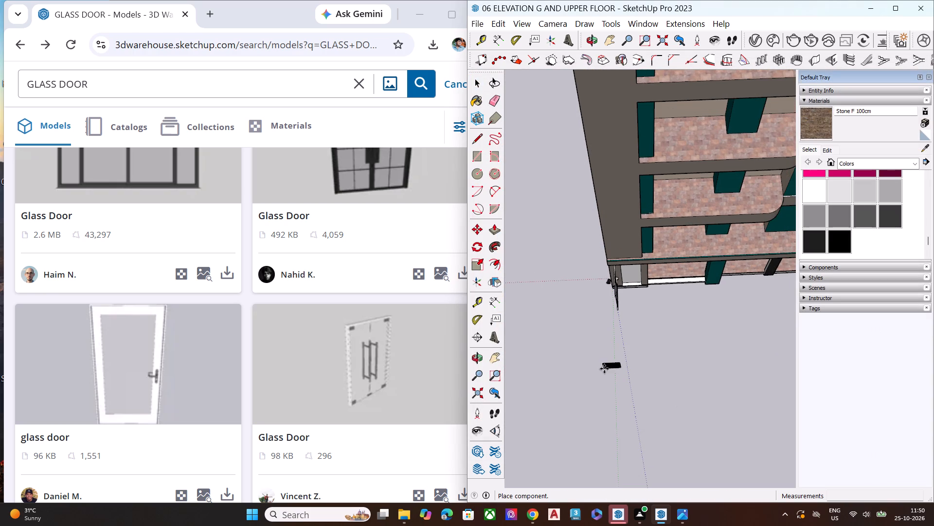
middle_drag(604, 362, 588, 183)
scroll(635, 344, up, 9)
scroll(664, 329, down, 1)
scroll(664, 329, up, 2)
scroll(664, 328, down, 2)
scroll(664, 328, up, 2)
scroll(664, 328, down, 1)
scroll(664, 328, up, 3)
scroll(664, 328, down, 2)
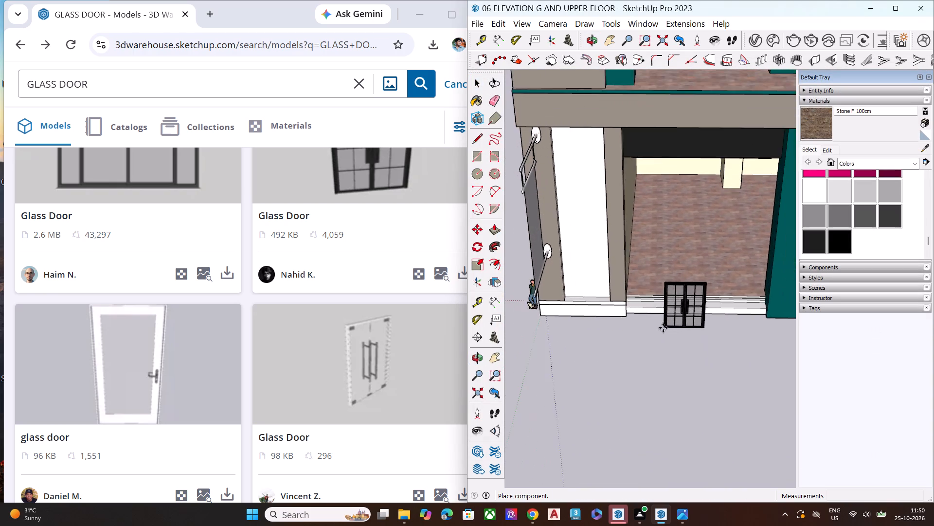
scroll(647, 332, up, 5)
scroll(549, 362, down, 7)
scroll(652, 280, up, 4)
scroll(650, 279, down, 1)
scroll(646, 279, up, 5)
scroll(595, 282, up, 2)
scroll(593, 282, down, 1)
scroll(593, 282, up, 4)
scroll(593, 282, down, 2)
scroll(593, 282, up, 4)
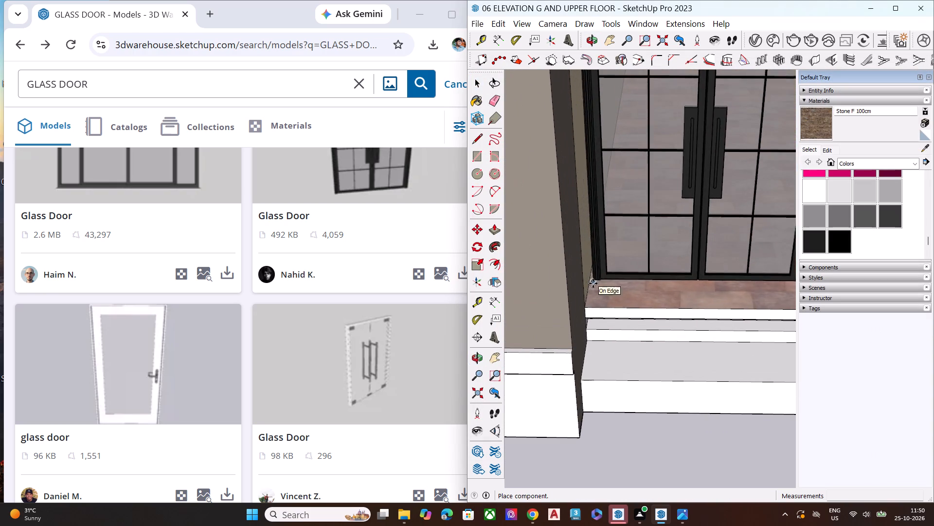
scroll(587, 311, up, 5)
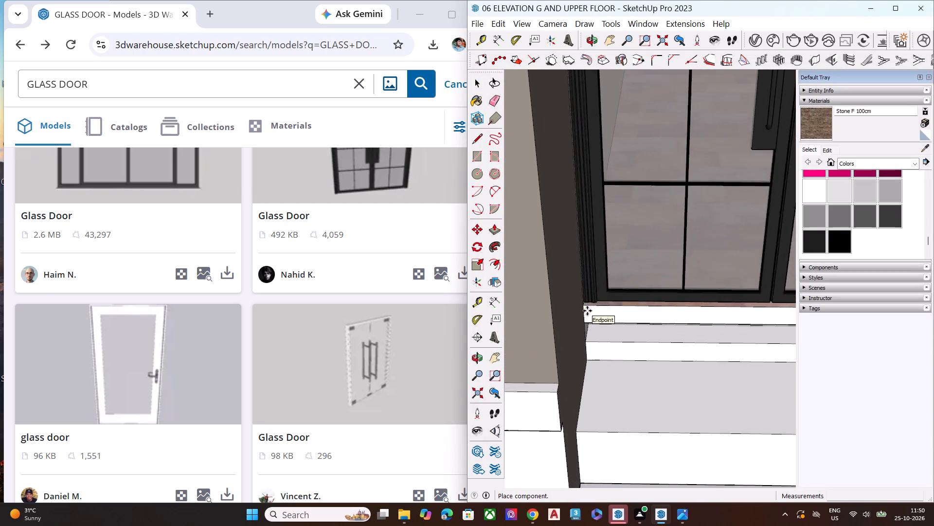
scroll(587, 311, up, 2)
click(588, 305)
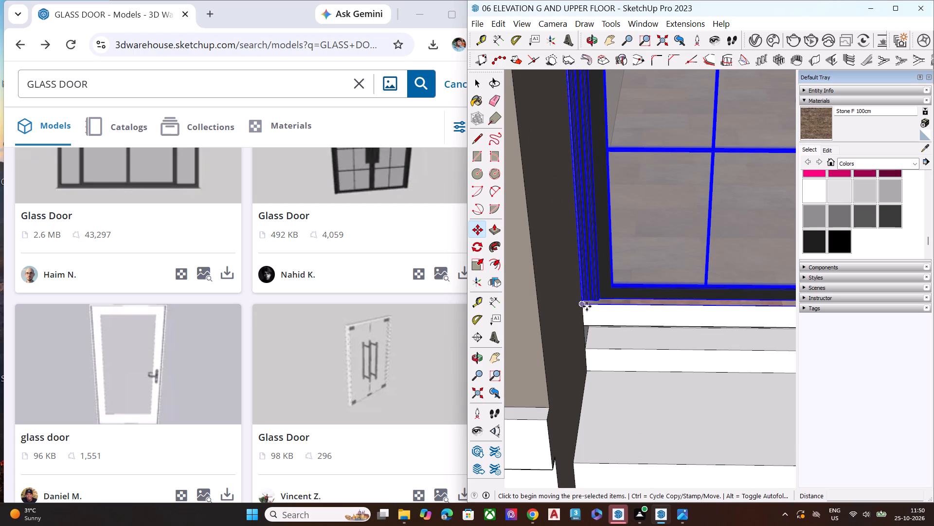
Move the glass door outward about 1 1/8" so its lower frame corner meets the front edge of the shopfront sill.
click(582, 303)
click(586, 307)
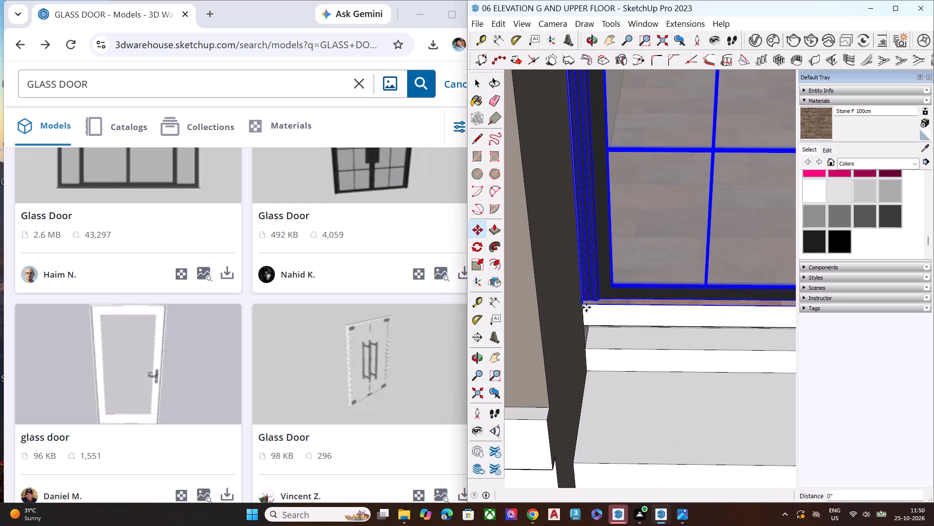
scroll(592, 290, up, 8)
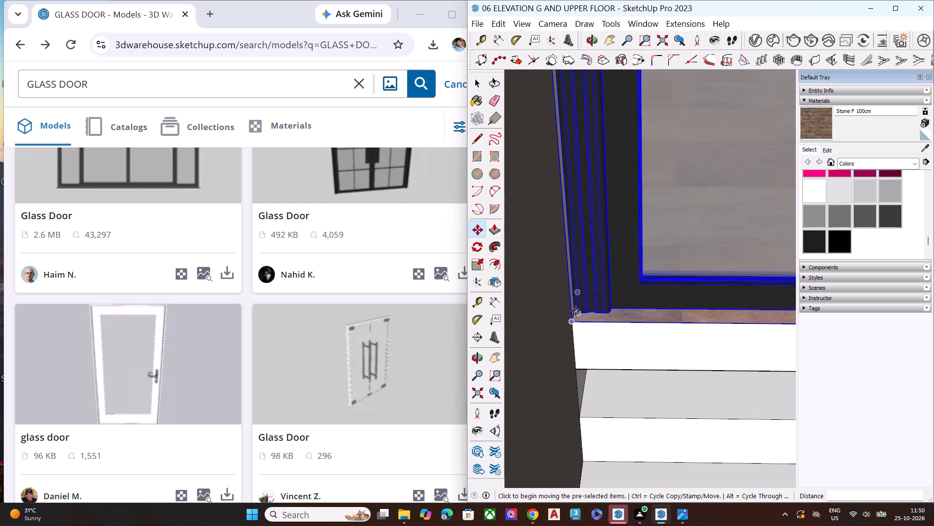
click(575, 311)
click(578, 318)
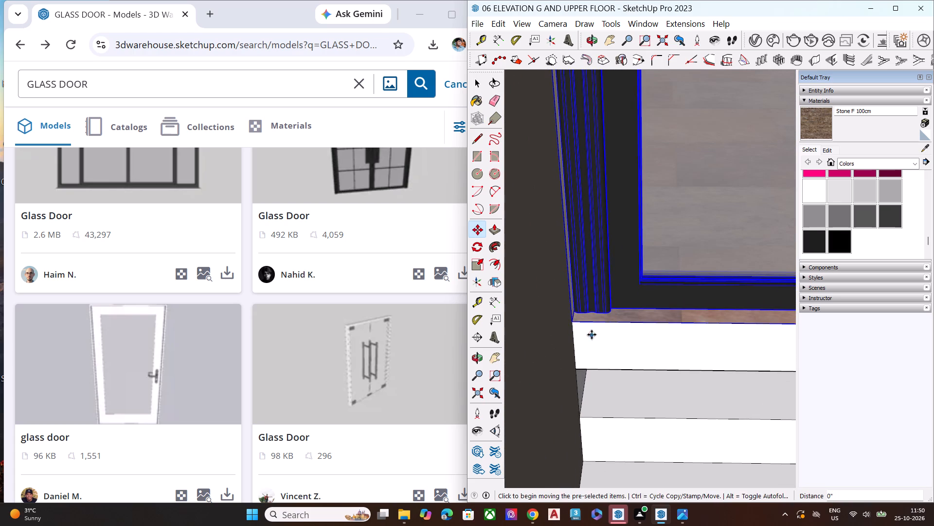
middle_drag(590, 335, 484, 373)
scroll(526, 283, up, 1)
scroll(527, 283, down, 1)
scroll(530, 282, up, 8)
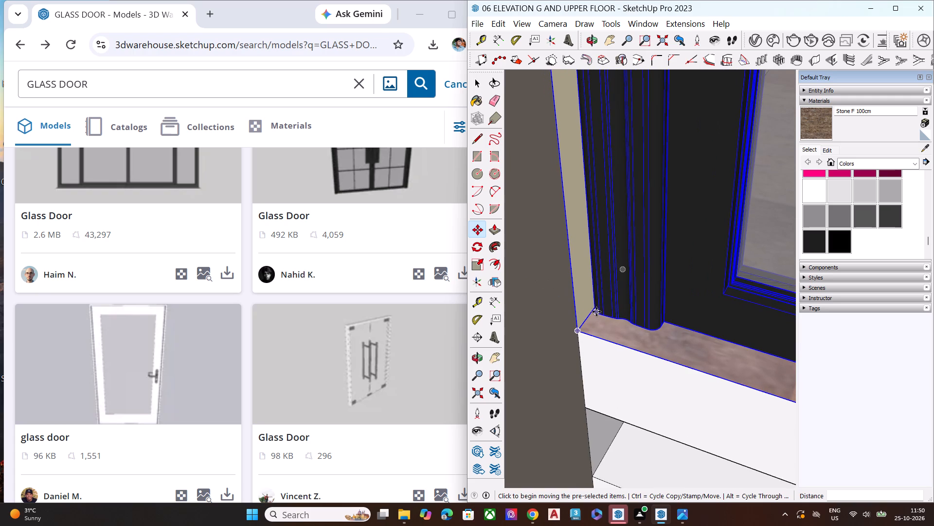
click(595, 309)
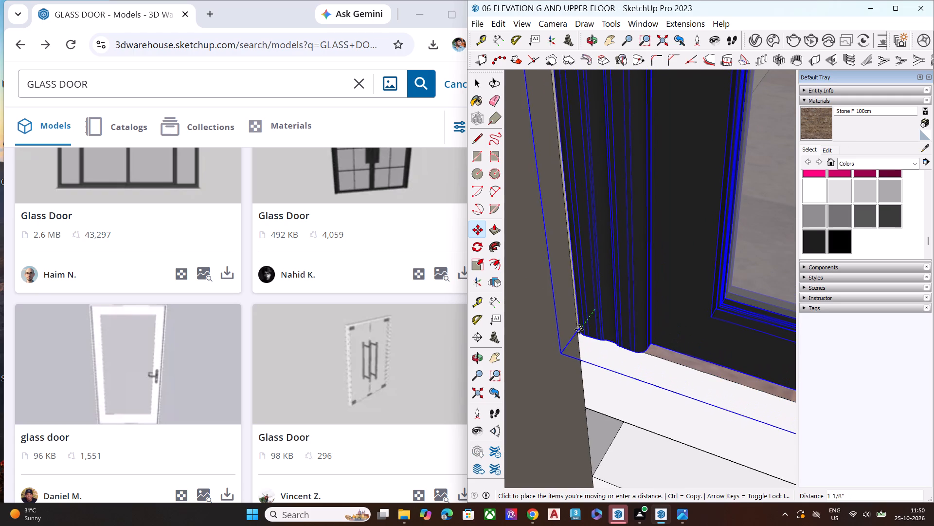
click(577, 331)
key(space)
Scale the glass door uniformly by about 2.90 from its upper corner, up to the underside of the black fascia.
scroll(549, 318, down, 9)
scroll(570, 319, up, 1)
scroll(570, 319, down, 2)
scroll(570, 319, up, 1)
scroll(570, 319, down, 12)
scroll(578, 332, up, 1)
middle_drag(573, 335, 808, 318)
scroll(581, 332, down, 2)
scroll(577, 334, up, 1)
scroll(573, 336, down, 2)
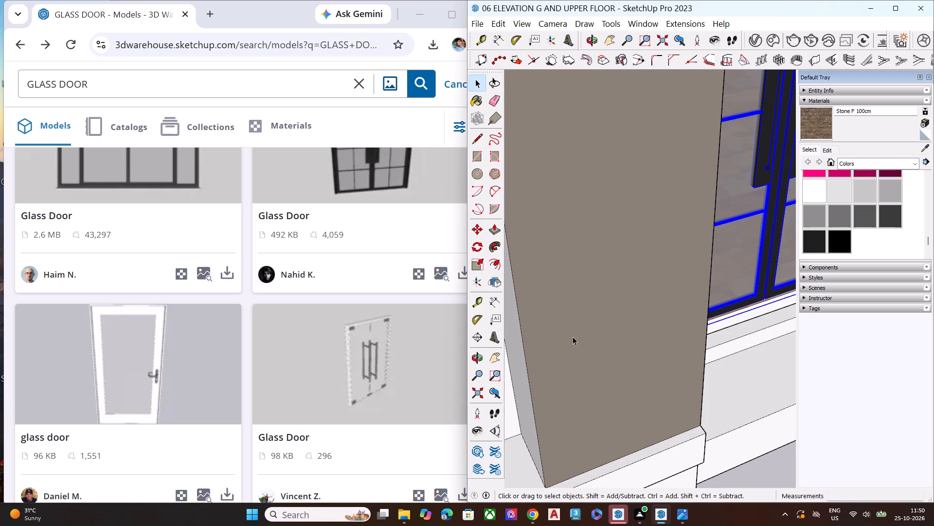
scroll(559, 347, down, 14)
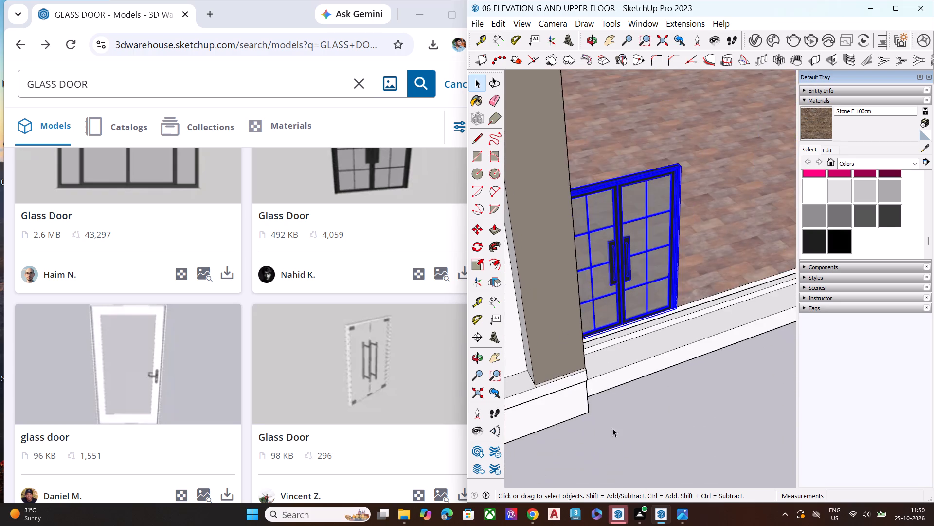
middle_drag(649, 425, 538, 343)
scroll(621, 323, down, 3)
key(s)
scroll(658, 225, up, 8)
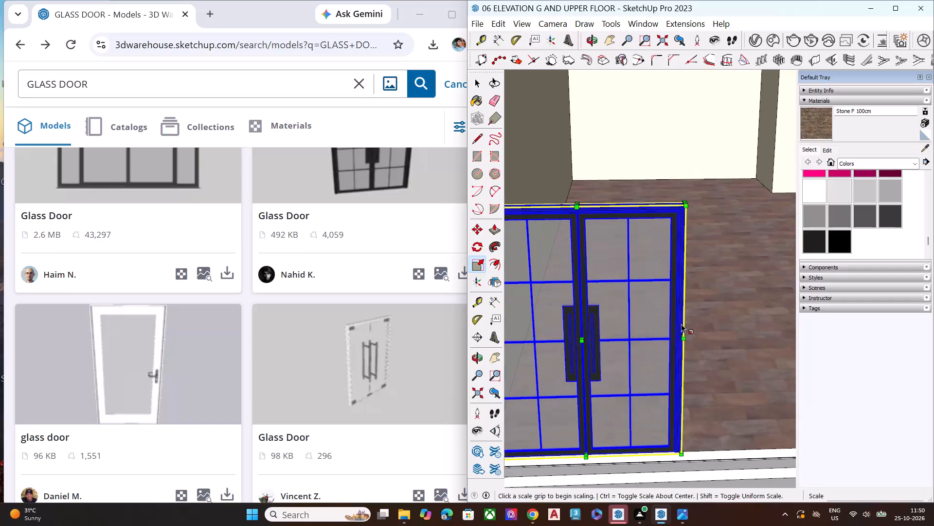
middle_drag(679, 345, 561, 367)
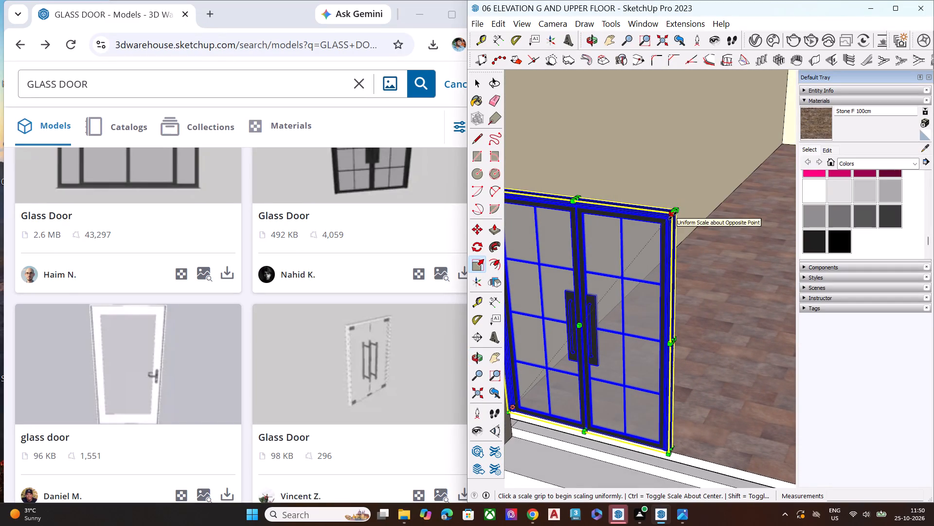
click(673, 216)
scroll(628, 238, down, 1)
scroll(626, 240, up, 1)
scroll(626, 243, down, 8)
scroll(622, 248, up, 1)
scroll(622, 248, down, 7)
scroll(622, 252, up, 3)
scroll(622, 254, down, 2)
middle_drag(642, 261, 727, 163)
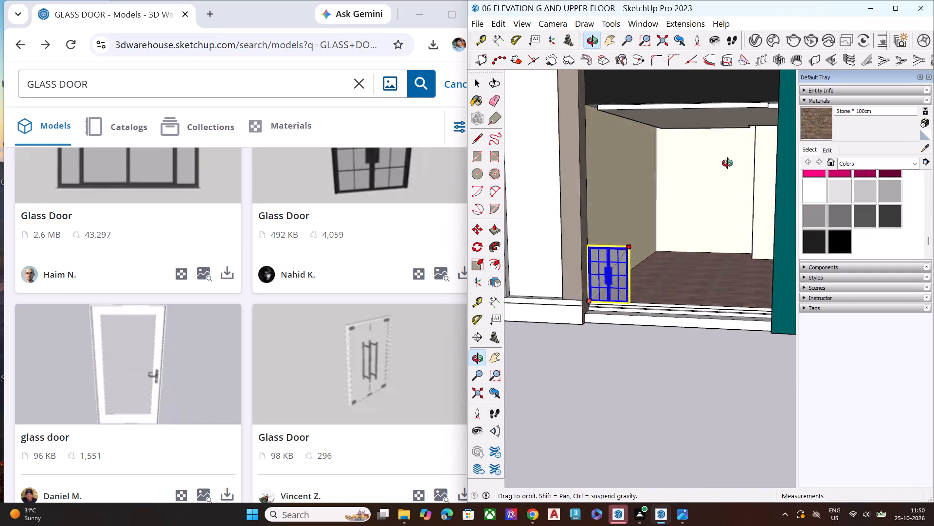
middle_drag(727, 163, 762, 142)
scroll(765, 137, up, 7)
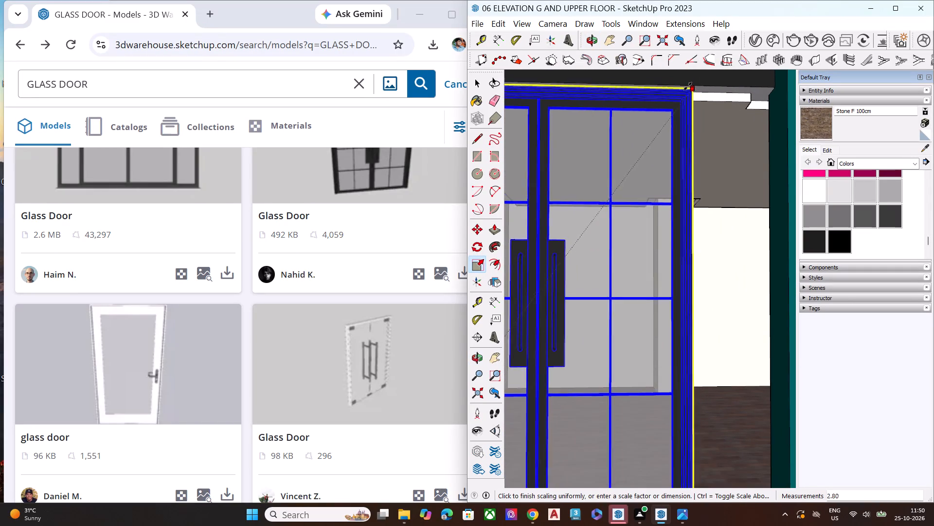
middle_drag(679, 85, 858, 324)
middle_drag(808, 280, 807, 84)
scroll(607, 224, down, 7)
scroll(667, 222, up, 1)
scroll(667, 223, down, 1)
middle_drag(685, 254, 711, 126)
scroll(711, 126, up, 6)
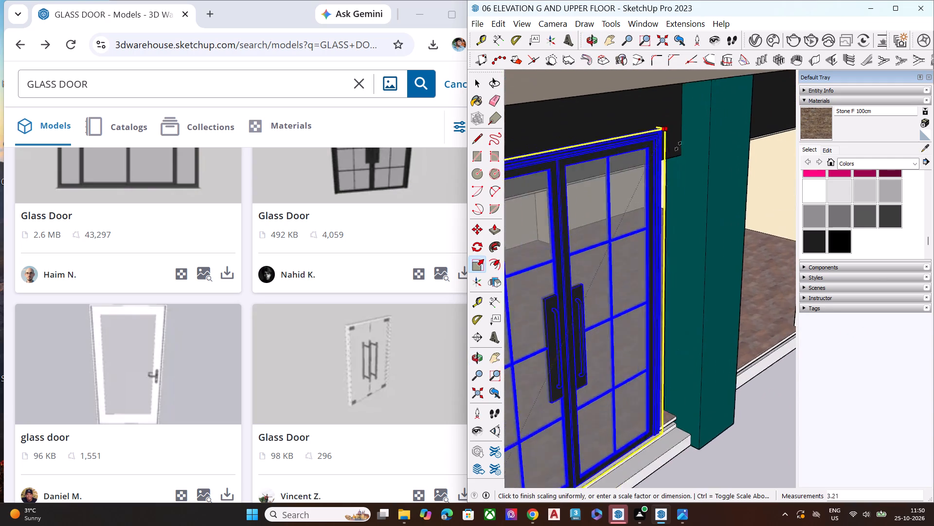
scroll(678, 146, up, 2)
click(645, 164)
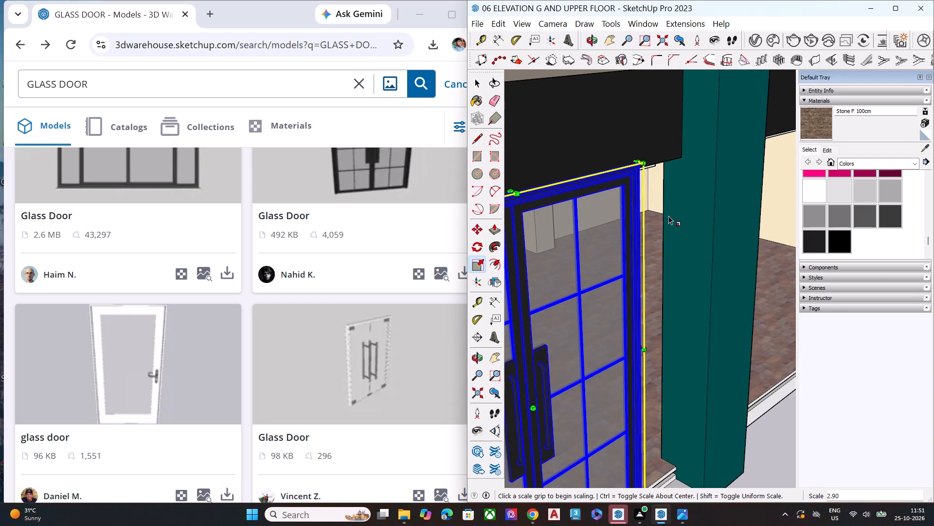
Stretch the glass door's width from its free side edge to the teal pillar, closing the gap in the opening.
middle_drag(639, 196, 540, 139)
scroll(539, 138, up, 2)
scroll(616, 129, down, 7)
middle_drag(656, 260, 486, 248)
scroll(496, 210, up, 5)
scroll(509, 179, down, 1)
scroll(509, 179, up, 4)
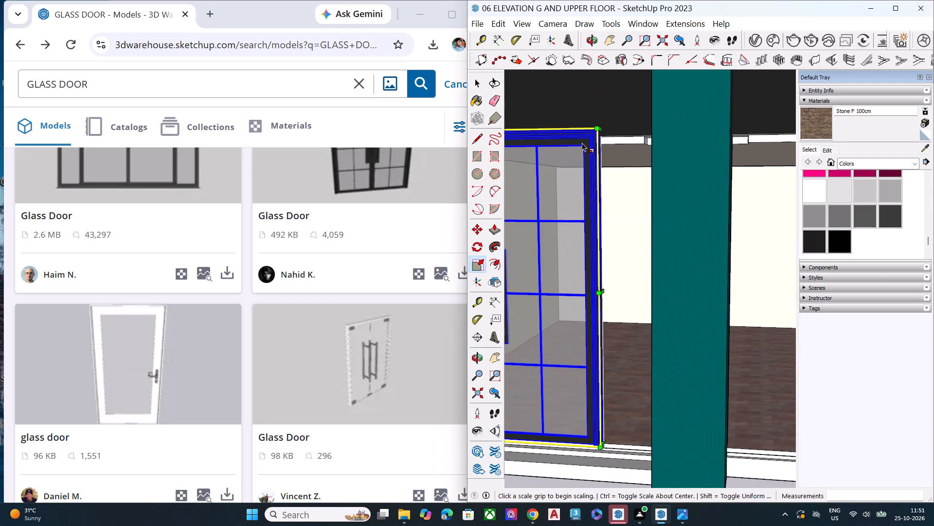
middle_drag(577, 137, 575, 276)
scroll(575, 276, up, 6)
scroll(570, 280, down, 1)
scroll(568, 280, up, 5)
middle_drag(637, 334, 625, 239)
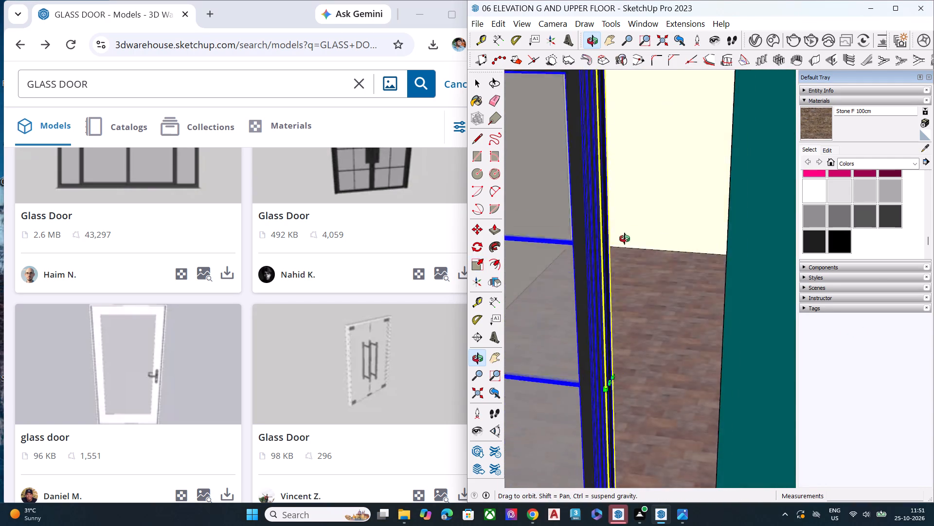
middle_drag(625, 239, 625, 217)
scroll(625, 217, down, 10)
scroll(624, 263, up, 9)
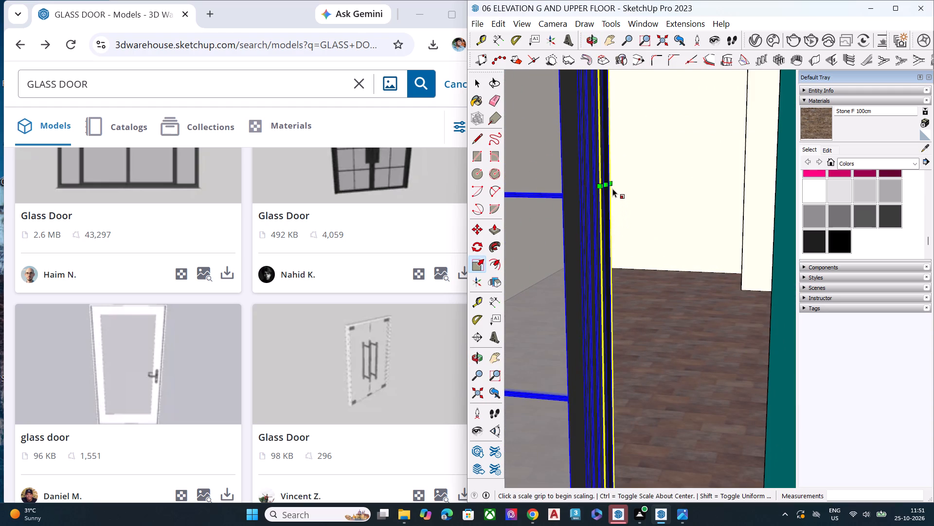
click(609, 185)
scroll(599, 223, down, 2)
scroll(596, 229, up, 1)
scroll(596, 229, down, 5)
middle_drag(663, 256, 702, 254)
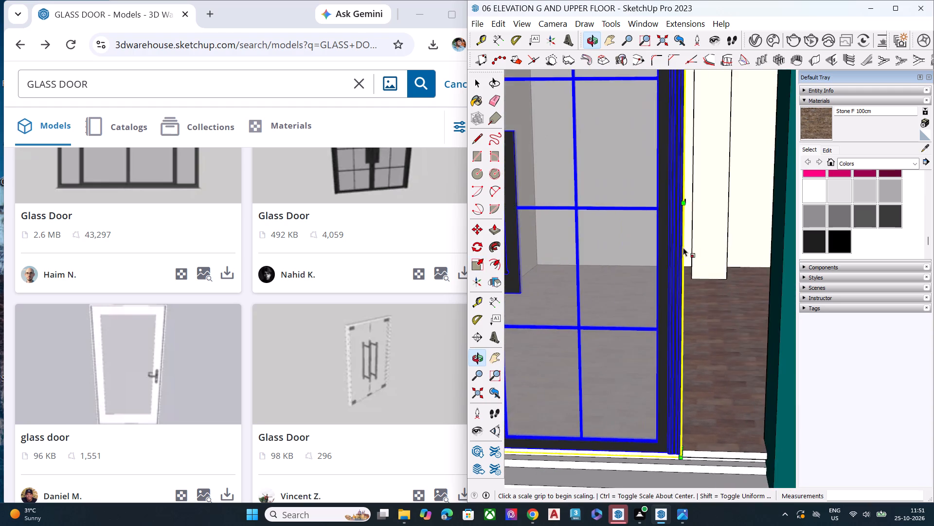
scroll(601, 157, up, 4)
scroll(628, 130, down, 2)
middle_drag(694, 200, 595, 249)
scroll(602, 247, up, 6)
click(735, 207)
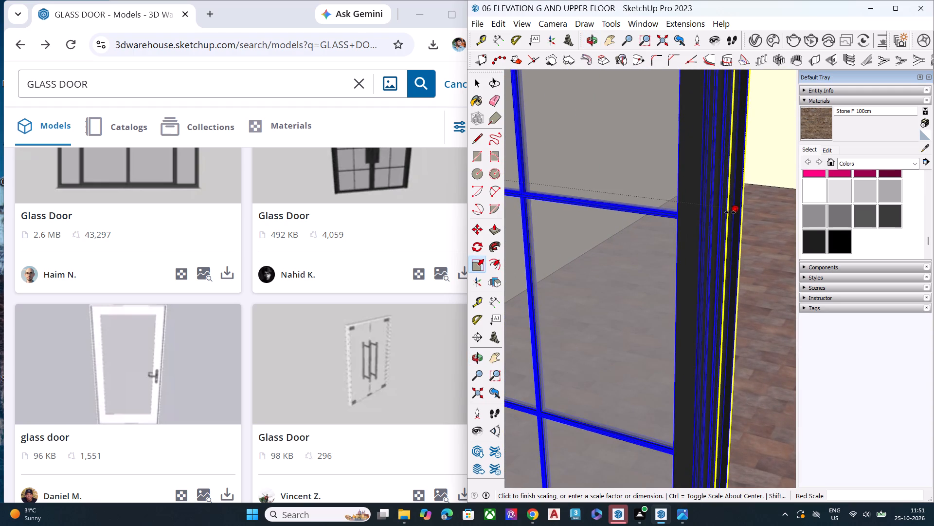
scroll(590, 234, down, 14)
middle_drag(594, 281, 805, 282)
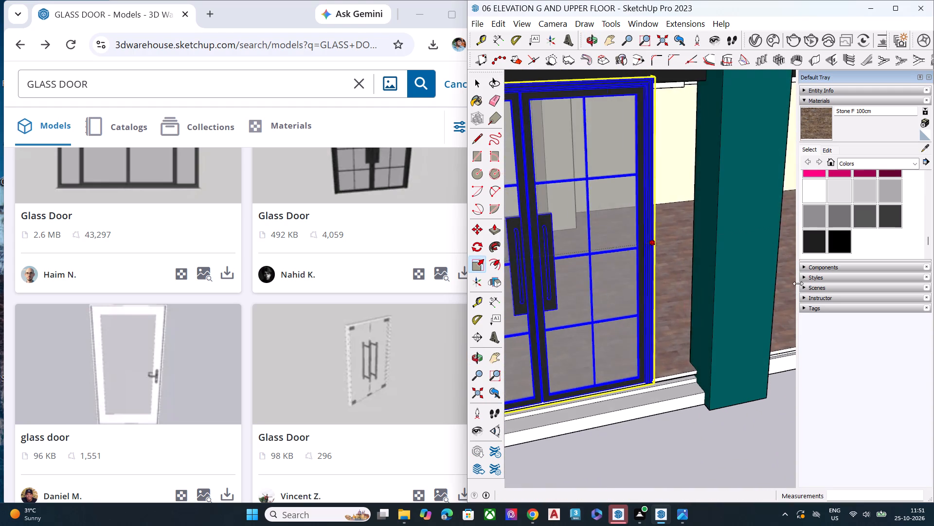
click(707, 240)
key(space)
Move the glass door about 4 5/16" so its lower frame corner meets the sill's end corner beside the teal pillar.
middle_drag(684, 273, 730, 210)
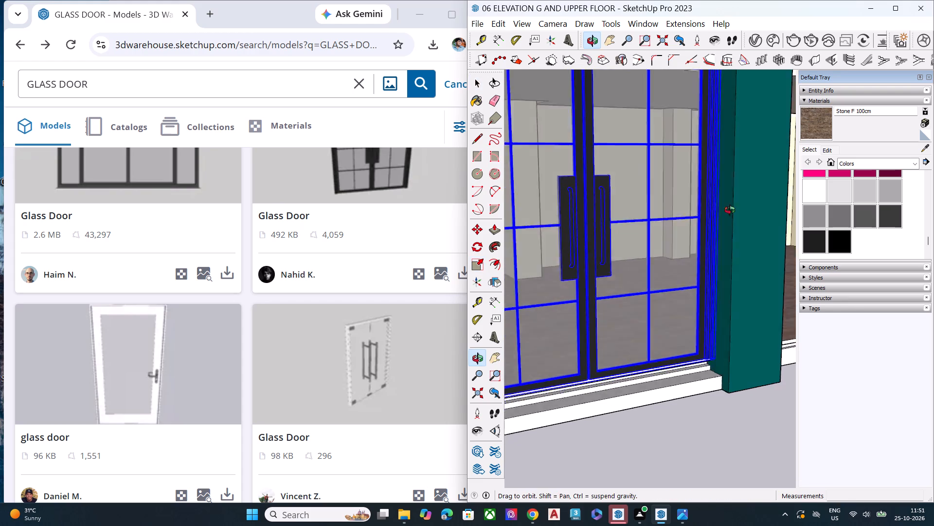
middle_drag(730, 210, 764, 170)
middle_drag(734, 315, 774, 214)
scroll(770, 227, up, 1)
middle_drag(757, 310, 757, 335)
scroll(776, 263, up, 1)
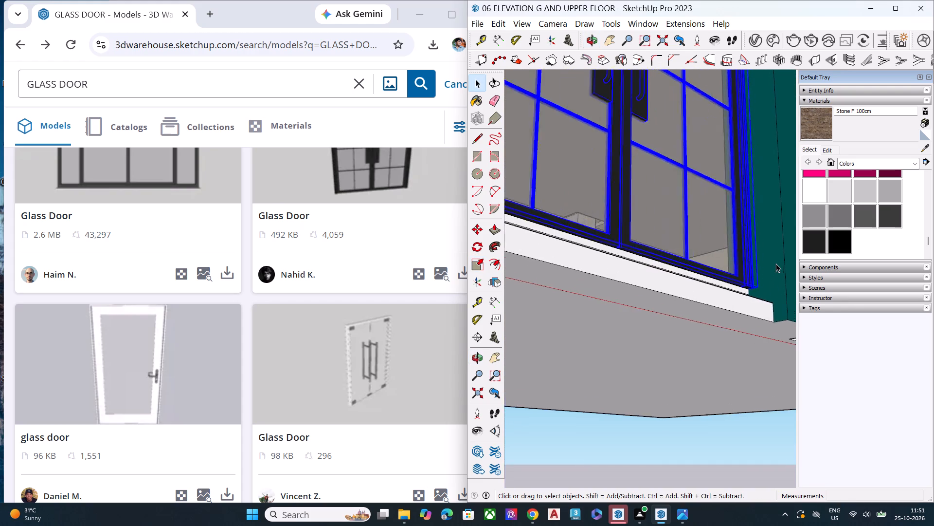
scroll(776, 263, up, 1)
scroll(776, 263, down, 1)
scroll(776, 263, up, 12)
scroll(750, 293, down, 1)
scroll(747, 295, up, 7)
key(m)
scroll(743, 314, up, 9)
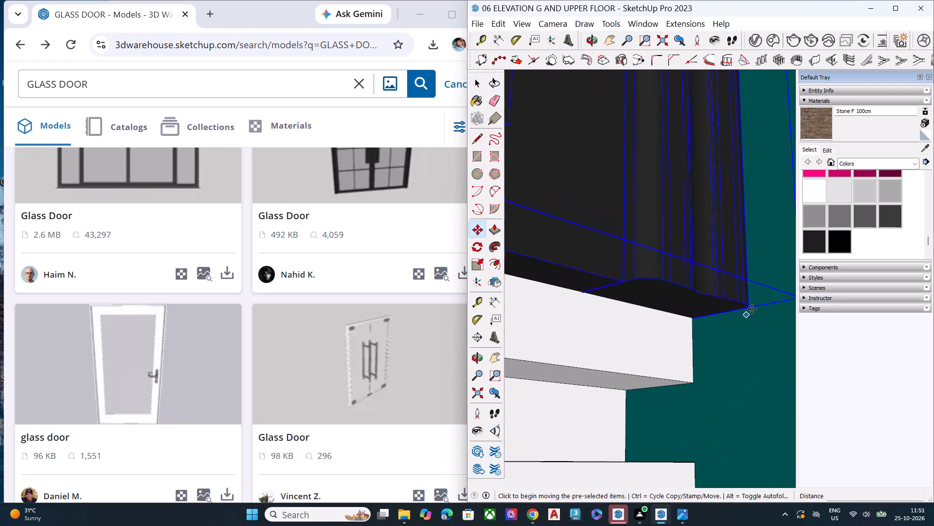
click(750, 309)
click(691, 317)
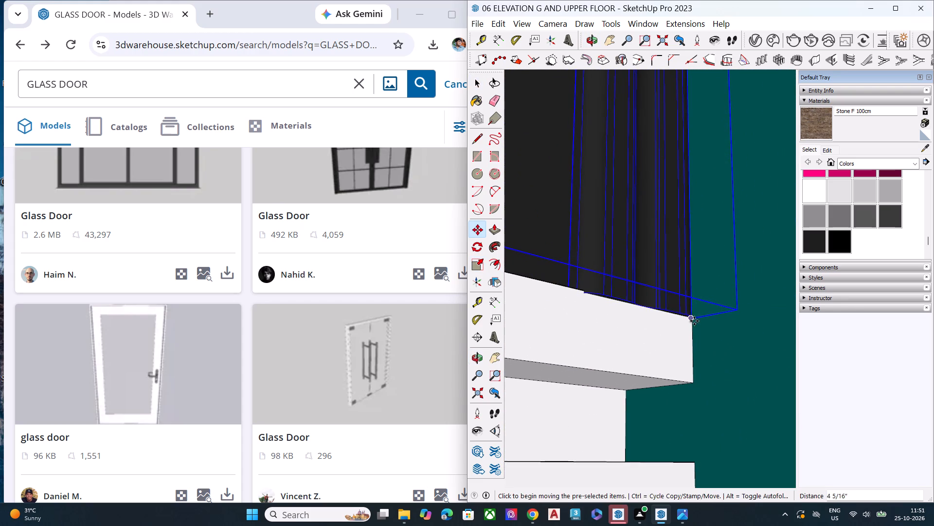
Nudge the glass door about 3/16" so its lower frame corner lines up with the sill's outer corner, and deselect it.
middle_drag(694, 331, 598, 478)
scroll(701, 368, down, 1)
scroll(706, 359, up, 6)
scroll(648, 347, up, 1)
middle_drag(647, 341, 634, 257)
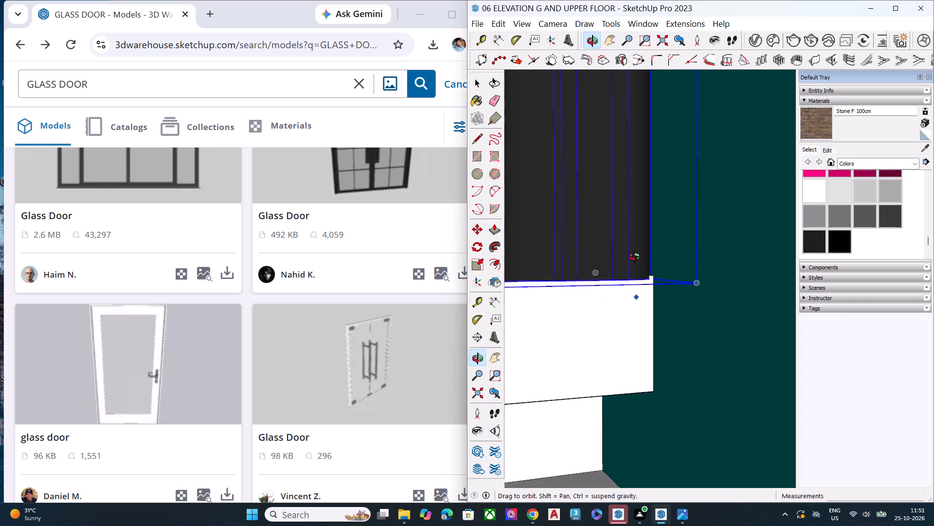
middle_drag(634, 257, 640, 239)
scroll(643, 238, up, 3)
scroll(644, 238, down, 1)
scroll(644, 238, up, 1)
scroll(649, 242, down, 1)
scroll(652, 244, up, 2)
scroll(654, 245, down, 1)
scroll(654, 245, up, 1)
click(660, 261)
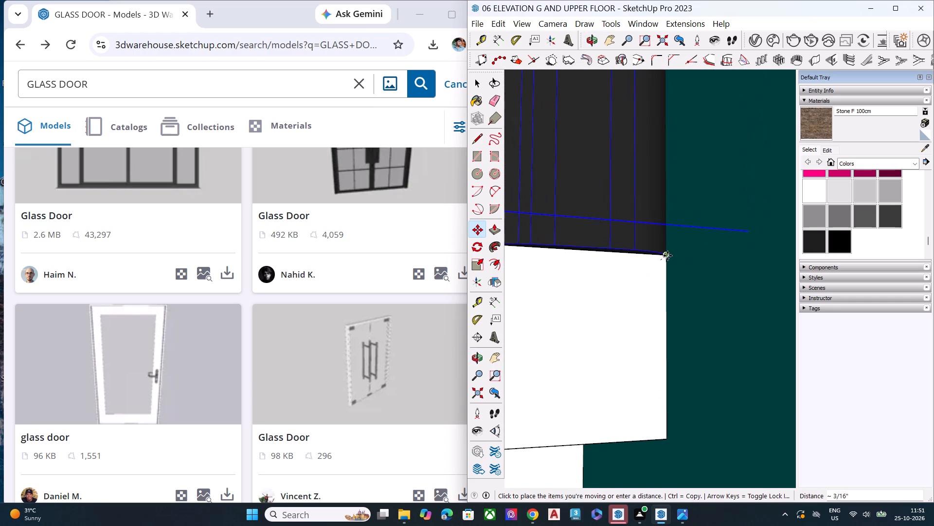
click(667, 256)
key(space)
scroll(644, 270, down, 3)
scroll(636, 277, up, 1)
scroll(636, 277, down, 2)
scroll(636, 277, up, 3)
scroll(634, 278, down, 5)
scroll(634, 278, up, 1)
scroll(634, 278, down, 8)
scroll(634, 278, up, 1)
scroll(634, 278, down, 3)
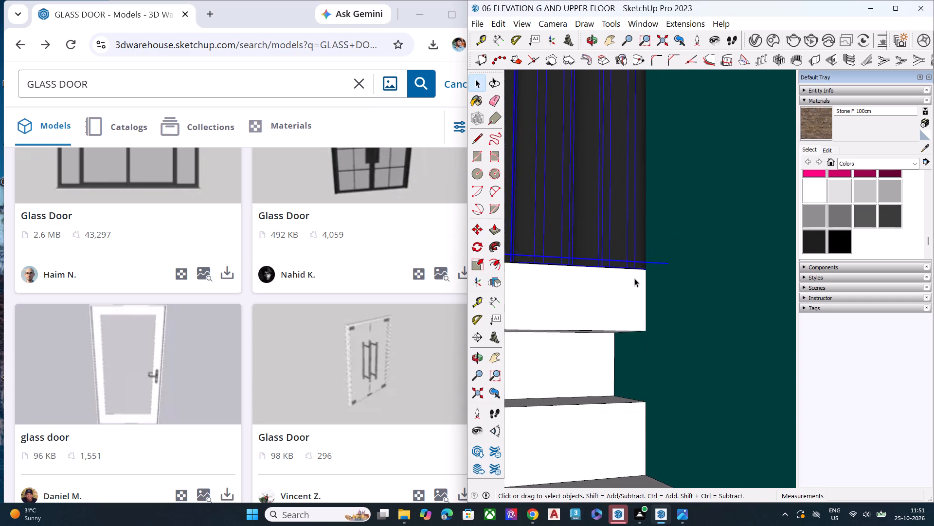
scroll(634, 278, down, 1)
scroll(634, 280, up, 1)
scroll(634, 280, down, 6)
scroll(635, 278, up, 1)
scroll(635, 278, down, 4)
scroll(635, 278, up, 2)
scroll(635, 278, down, 8)
scroll(635, 278, up, 1)
scroll(635, 278, down, 1)
scroll(635, 278, up, 1)
scroll(635, 278, down, 7)
scroll(635, 278, up, 1)
scroll(635, 278, down, 2)
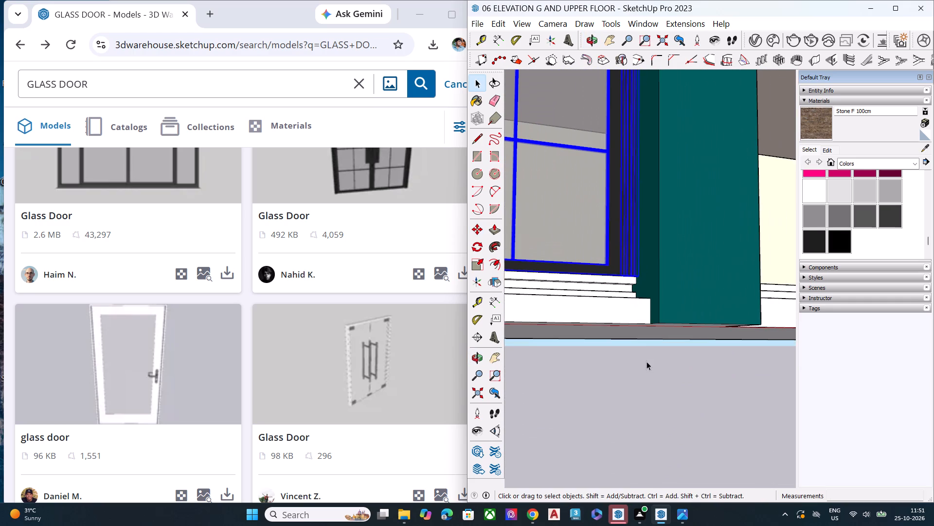
click(633, 361)
Import PENTEK+-+Slimmest+Steel+Sliding+Door+_+Window_1 (1).skp from the Downloads folder into the facade model.
scroll(625, 343, down, 9)
scroll(643, 309, up, 3)
scroll(643, 309, down, 5)
middle_drag(651, 335, 567, 380)
scroll(560, 364, up, 1)
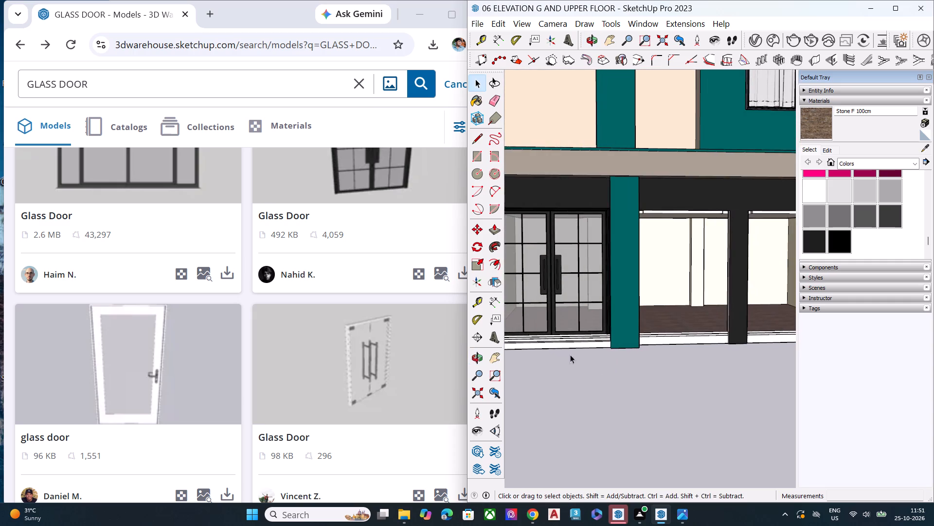
scroll(593, 326, down, 2)
scroll(593, 326, up, 2)
scroll(597, 326, down, 4)
middle_drag(632, 367, 549, 358)
key(space)
click(558, 418)
key(space)
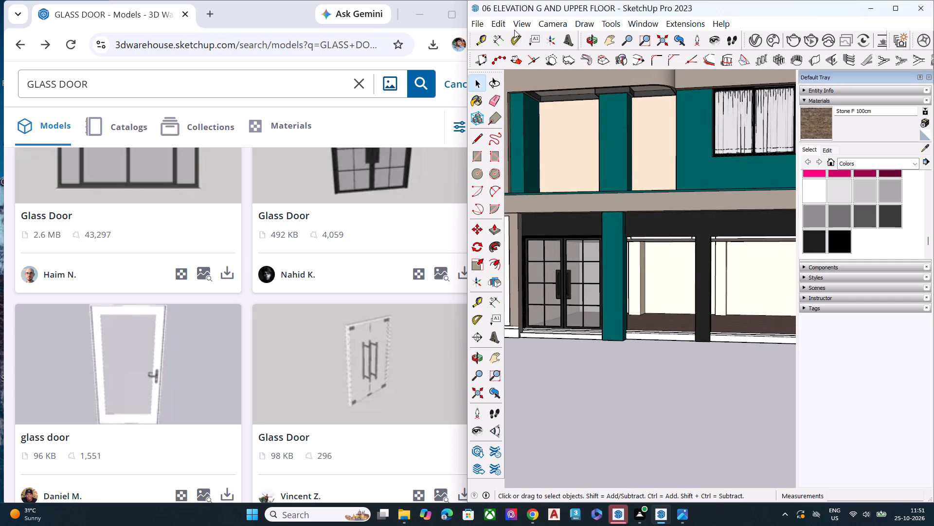
click(478, 18)
click(522, 229)
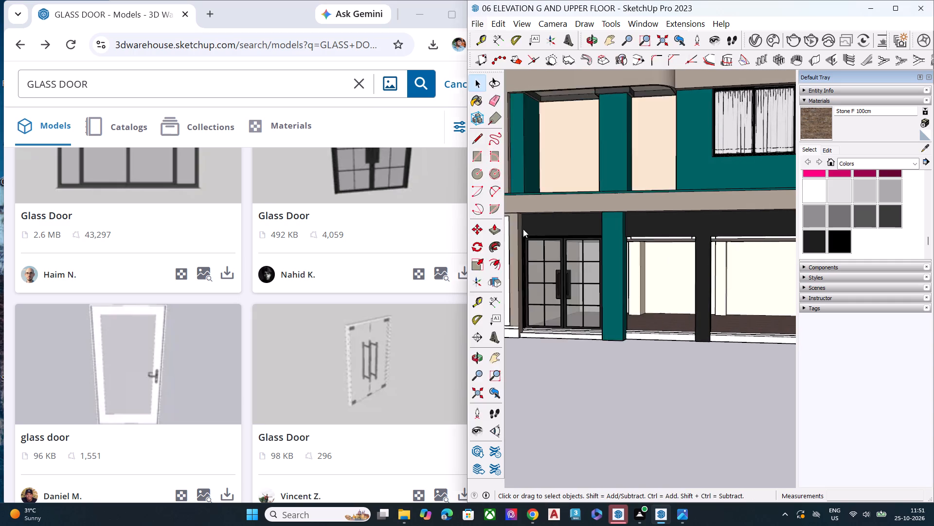
scroll(565, 255, down, 6)
scroll(640, 301, down, 12)
scroll(641, 304, up, 1)
scroll(641, 304, down, 8)
scroll(641, 303, up, 2)
scroll(641, 303, down, 1)
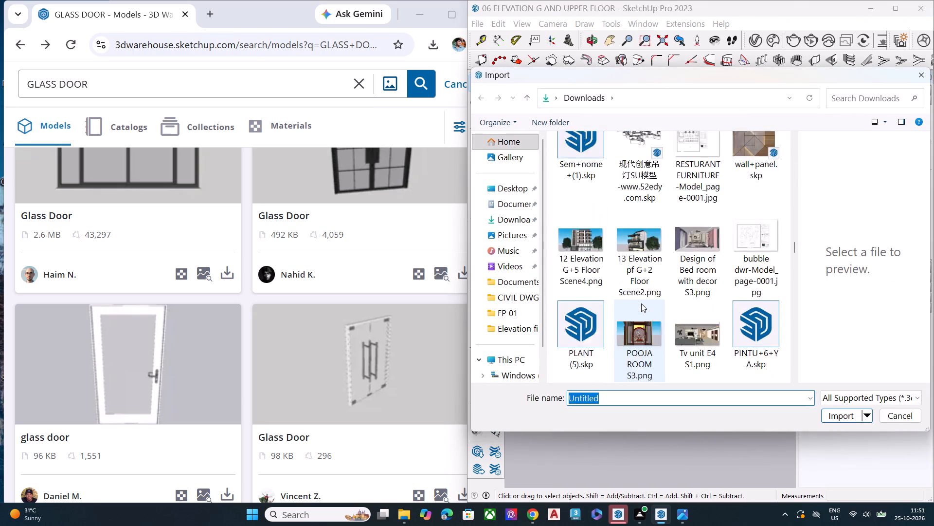
scroll(641, 303, down, 3)
scroll(641, 303, up, 1)
scroll(641, 303, down, 13)
scroll(641, 304, up, 3)
scroll(641, 304, down, 10)
scroll(641, 304, up, 2)
scroll(641, 304, down, 3)
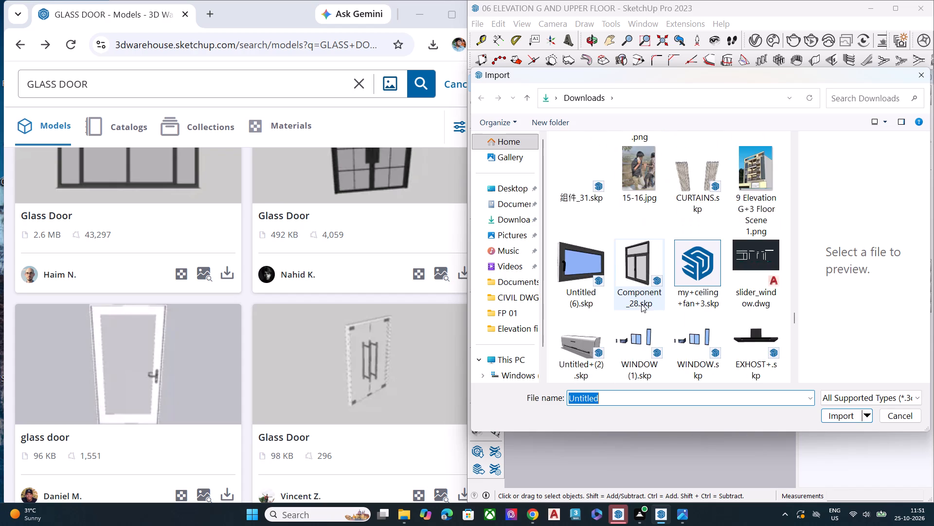
scroll(639, 294, down, 2)
scroll(639, 294, up, 5)
scroll(639, 294, down, 2)
scroll(643, 268, up, 2)
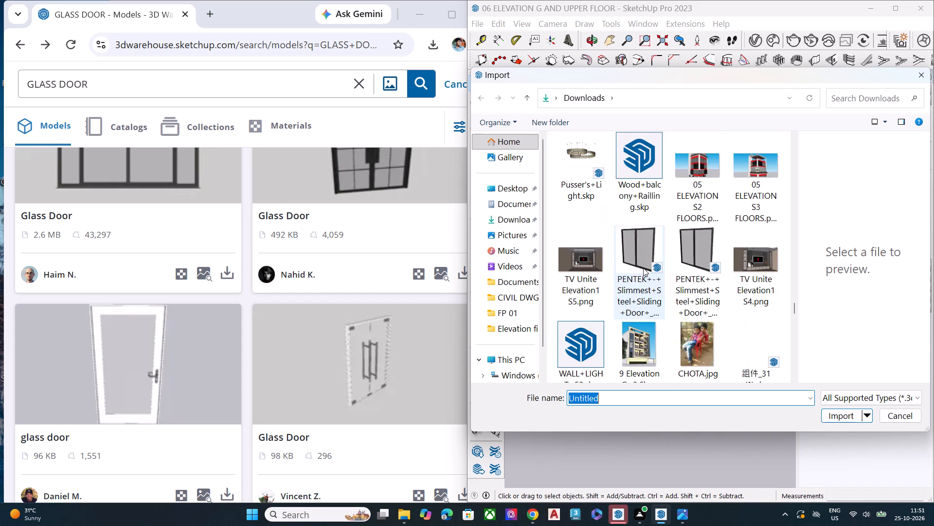
click(643, 238)
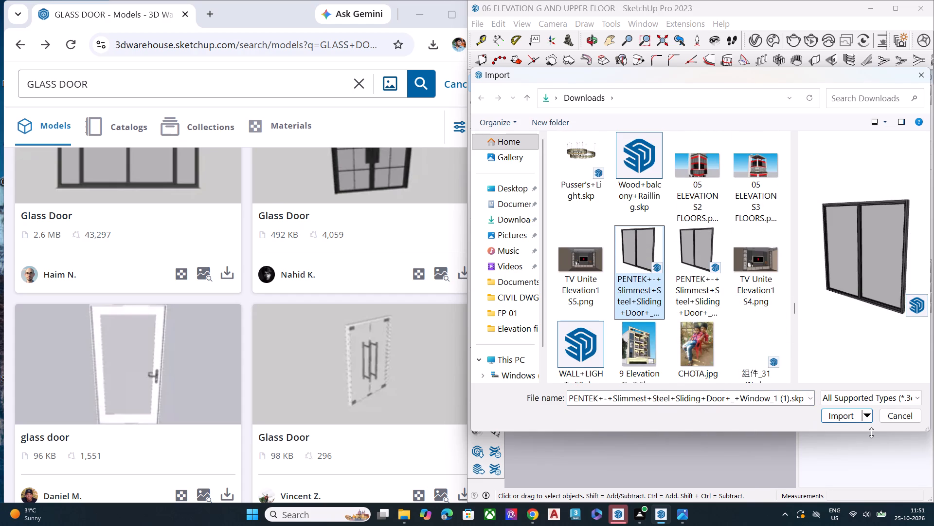
click(839, 419)
Place the imported sliding door at the sill corner of the next shopfront opening, against the teal pillar.
scroll(637, 315, up, 10)
middle_drag(634, 337, 620, 361)
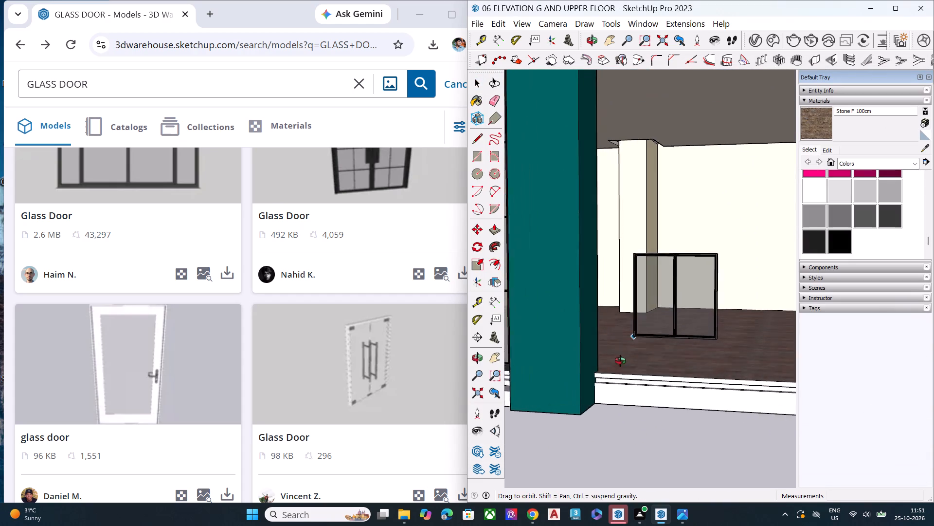
middle_drag(620, 361, 573, 425)
scroll(567, 425, up, 5)
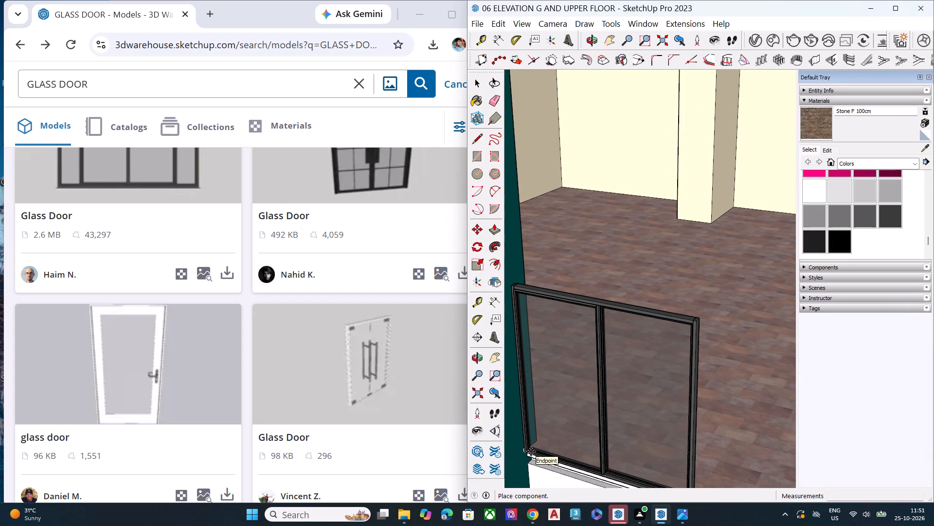
click(531, 451)
Scale the sliding door uniformly by about 2.00 from its upper corner, until it reaches the black pier across the opening.
middle_drag(637, 369, 725, 310)
scroll(725, 310, up, 1)
scroll(718, 313, down, 2)
scroll(710, 316, up, 1)
scroll(709, 316, down, 1)
scroll(707, 317, up, 1)
scroll(707, 317, down, 2)
key(s)
scroll(654, 303, down, 2)
scroll(654, 303, up, 1)
scroll(654, 303, down, 5)
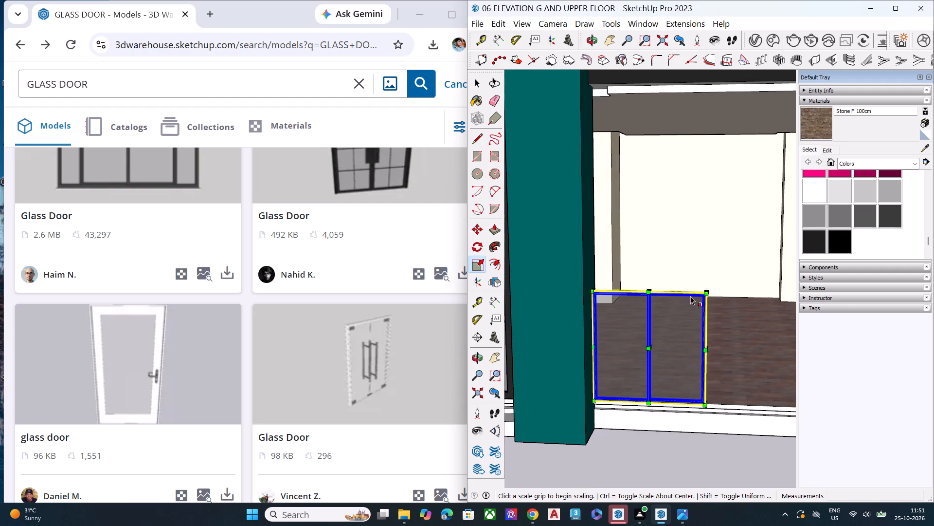
click(705, 296)
scroll(647, 307, down, 5)
scroll(646, 308, up, 1)
scroll(647, 308, down, 2)
middle_drag(676, 307, 767, 198)
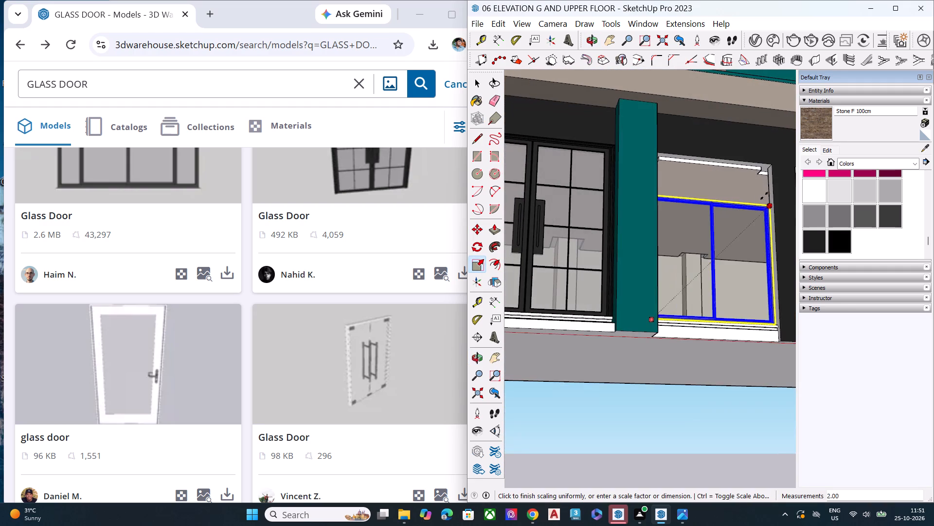
scroll(767, 172, up, 5)
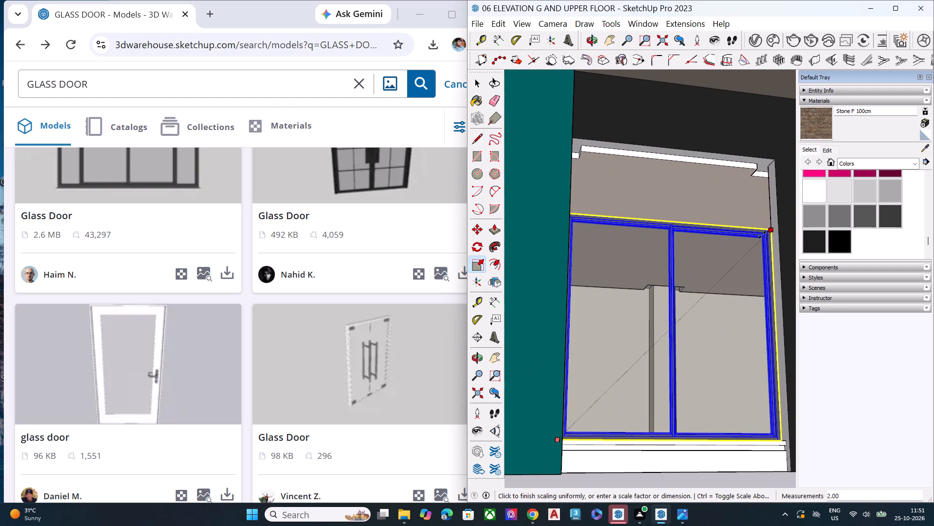
click(773, 230)
key(space)
Scale the sliding door's height by about 1.38 from its top edge, up to the underside of the black lintel.
middle_drag(681, 242, 623, 419)
scroll(623, 419, up, 2)
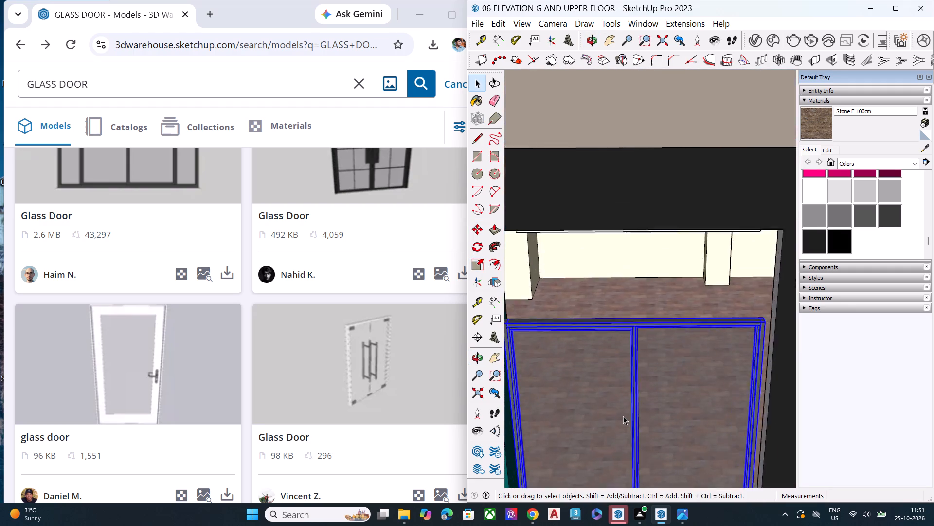
scroll(623, 416, up, 6)
key(s)
scroll(643, 239, up, 5)
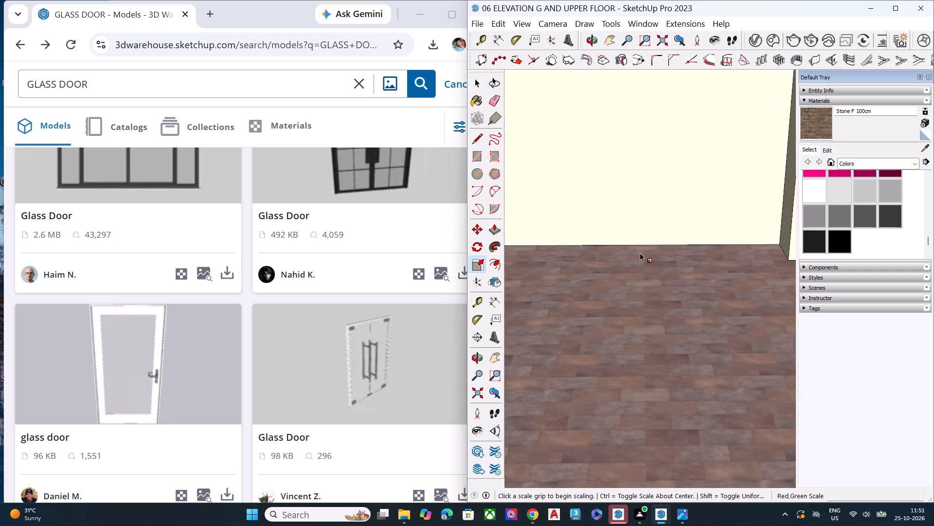
scroll(640, 288, down, 1)
scroll(640, 288, up, 1)
scroll(640, 288, down, 3)
click(642, 370)
scroll(660, 328, down, 6)
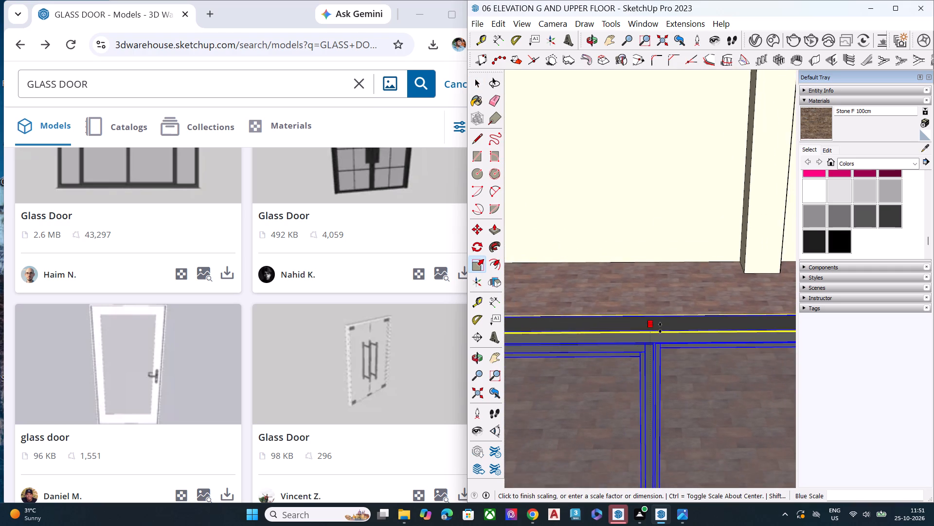
scroll(660, 328, down, 4)
scroll(660, 328, up, 1)
scroll(660, 328, down, 11)
middle_drag(661, 336, 690, 185)
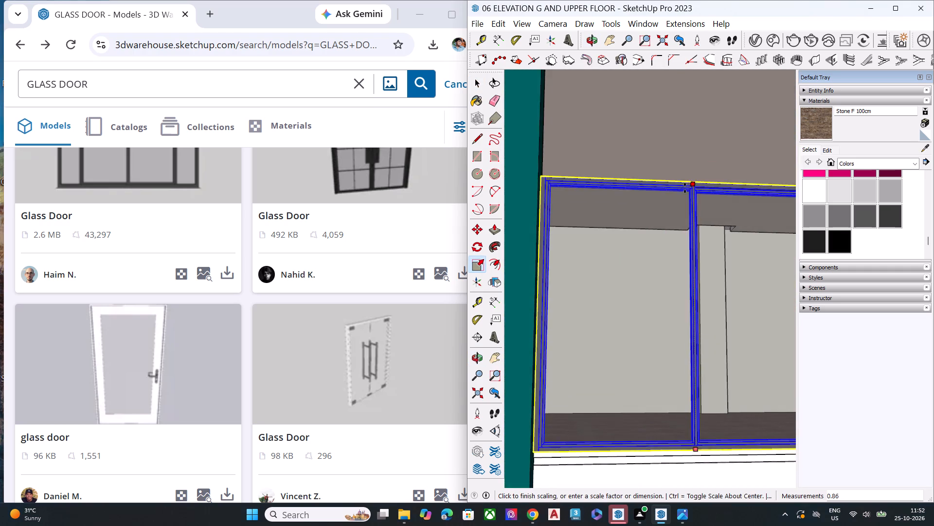
scroll(652, 214, down, 6)
click(680, 115)
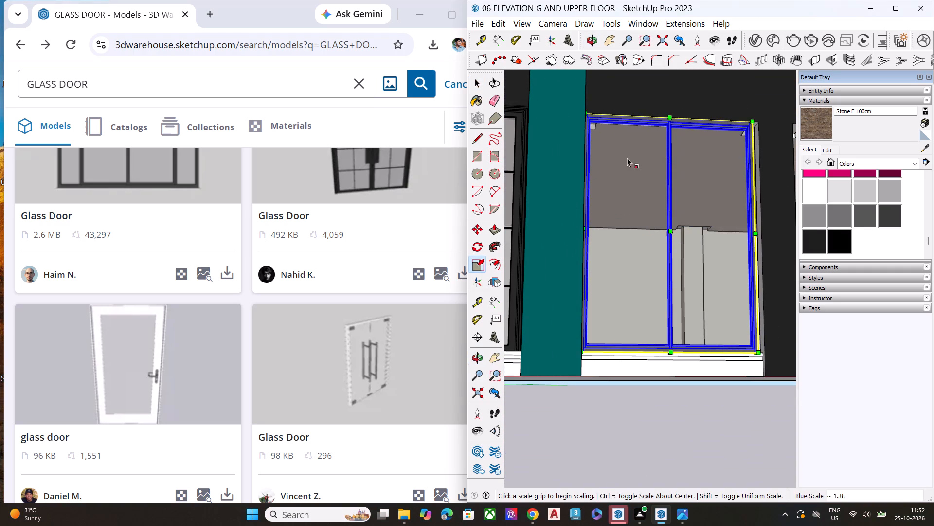
Scale the sliding door's width from its side edge until it meets the black pier, and deselect it.
scroll(566, 195, down, 7)
middle_drag(642, 223, 680, 279)
scroll(704, 234, up, 4)
scroll(694, 172, down, 3)
scroll(694, 172, up, 4)
scroll(641, 150, up, 5)
scroll(646, 149, down, 1)
scroll(646, 149, up, 3)
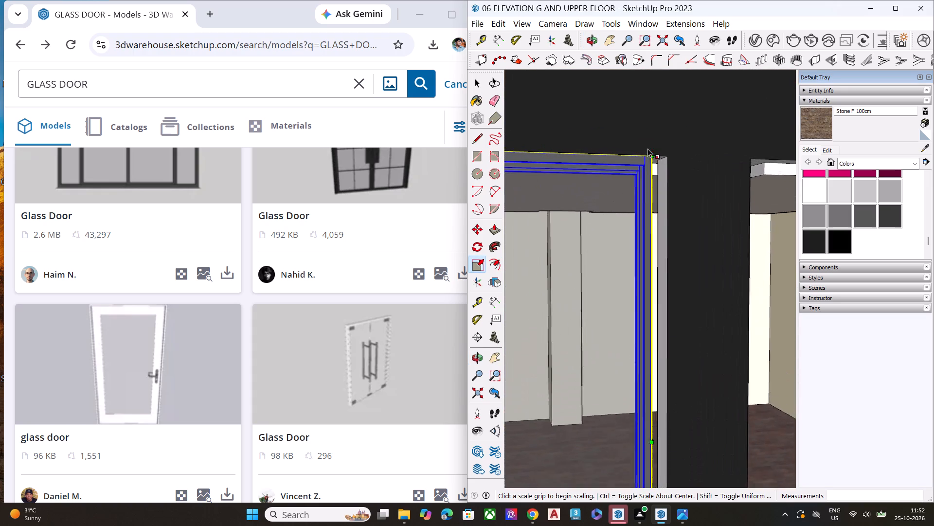
scroll(647, 149, up, 1)
middle_drag(646, 201, 620, 203)
scroll(593, 206, down, 6)
scroll(615, 434, up, 9)
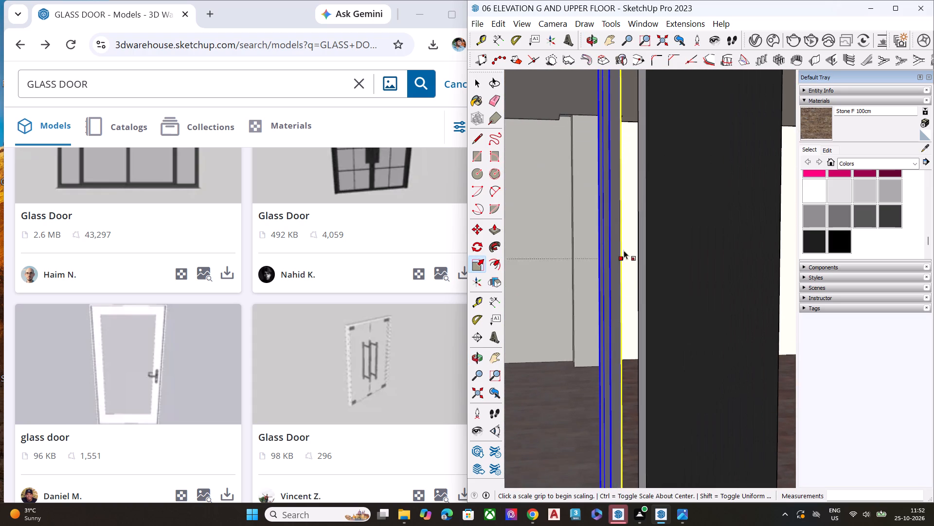
scroll(623, 241, up, 7)
scroll(609, 317, down, 11)
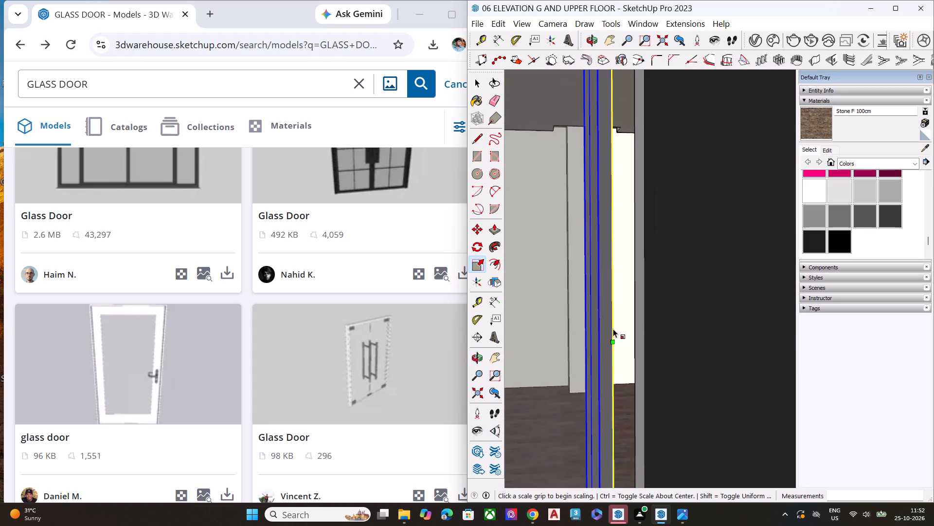
middle_drag(613, 345, 576, 508)
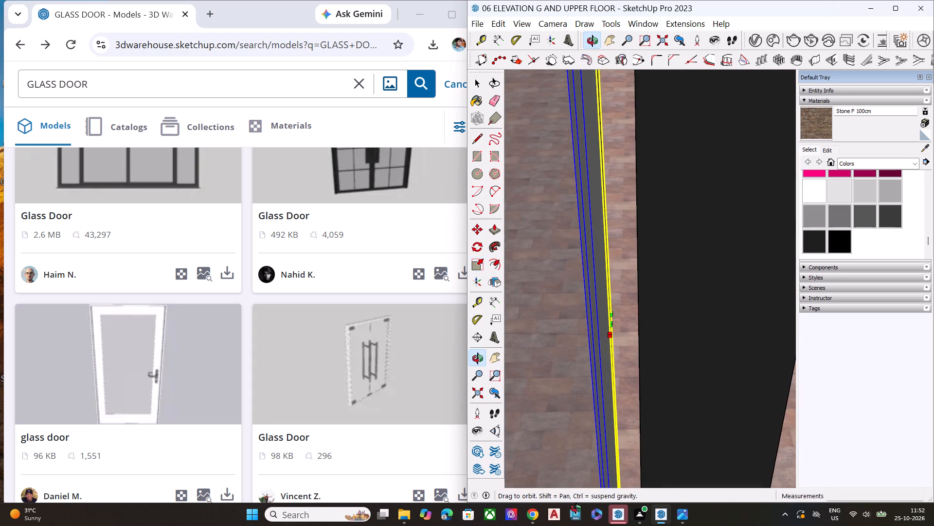
middle_drag(576, 508, 576, 508)
scroll(610, 282, up, 2)
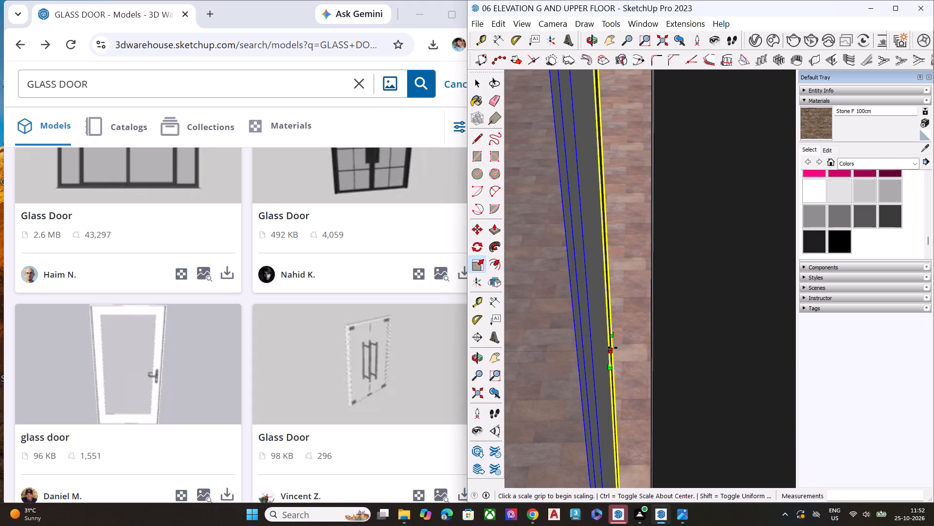
click(612, 348)
click(659, 346)
key(space)
scroll(562, 280, down, 8)
scroll(575, 275, up, 1)
scroll(576, 275, down, 4)
scroll(583, 273, up, 2)
scroll(583, 273, down, 3)
scroll(583, 273, up, 1)
scroll(584, 273, down, 4)
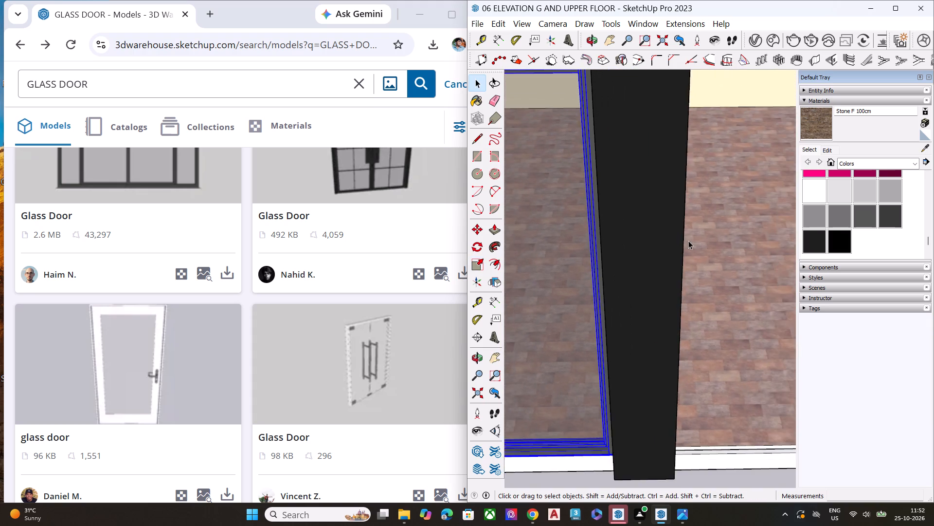
scroll(688, 241, down, 2)
scroll(684, 243, up, 1)
scroll(684, 244, down, 1)
scroll(684, 244, up, 1)
scroll(684, 244, down, 13)
middle_drag(623, 289, 636, 225)
scroll(636, 225, up, 1)
click(603, 353)
Copy the fitted sliding door about 28' 5/16" into the adjoining opening, its upper outer corner meeting the opening's corner at the beige end pillar.
middle_drag(624, 313, 629, 263)
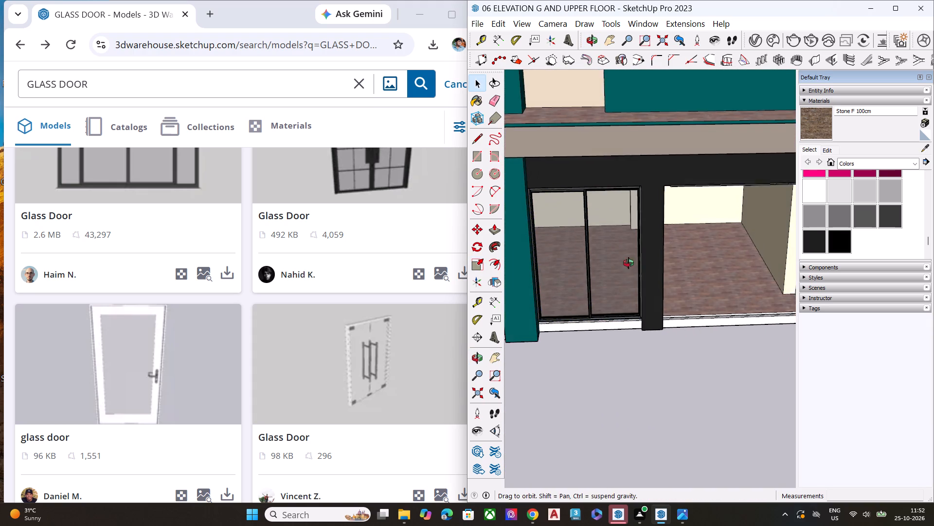
middle_drag(629, 263, 670, 146)
scroll(671, 145, up, 1)
scroll(668, 182, down, 1)
scroll(668, 186, up, 2)
scroll(668, 191, down, 7)
middle_drag(635, 299, 613, 345)
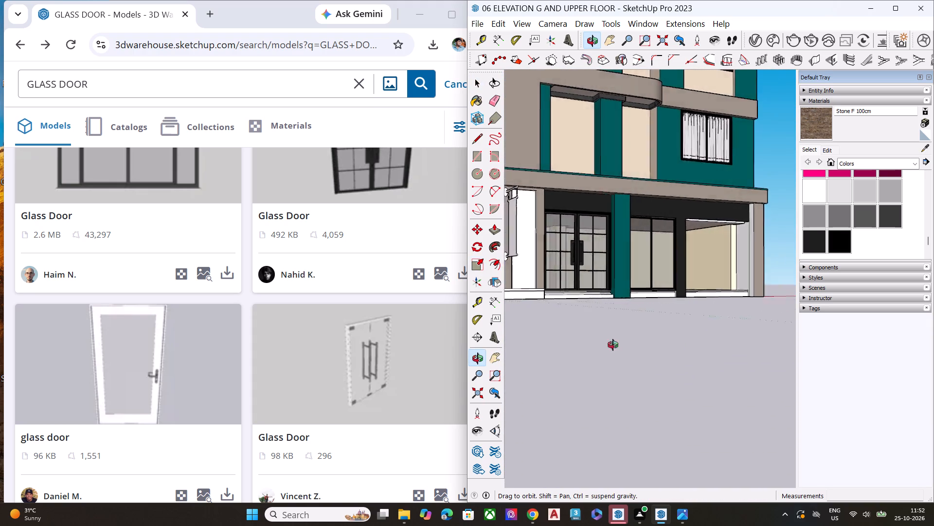
middle_drag(613, 345, 524, 345)
scroll(657, 184, up, 4)
scroll(661, 176, down, 1)
scroll(661, 176, up, 2)
scroll(642, 217, up, 4)
scroll(635, 225, down, 1)
scroll(635, 225, up, 3)
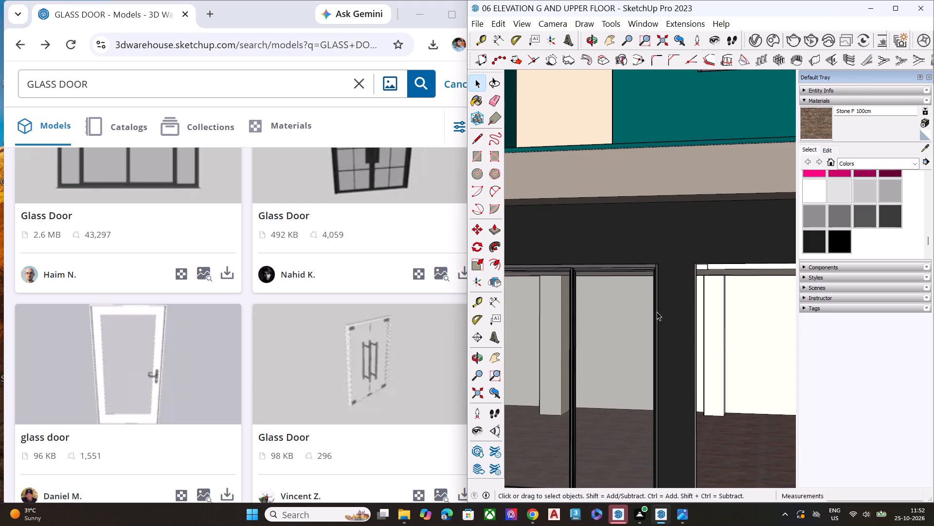
scroll(645, 279, up, 1)
scroll(645, 279, down, 2)
scroll(645, 279, up, 13)
click(678, 250)
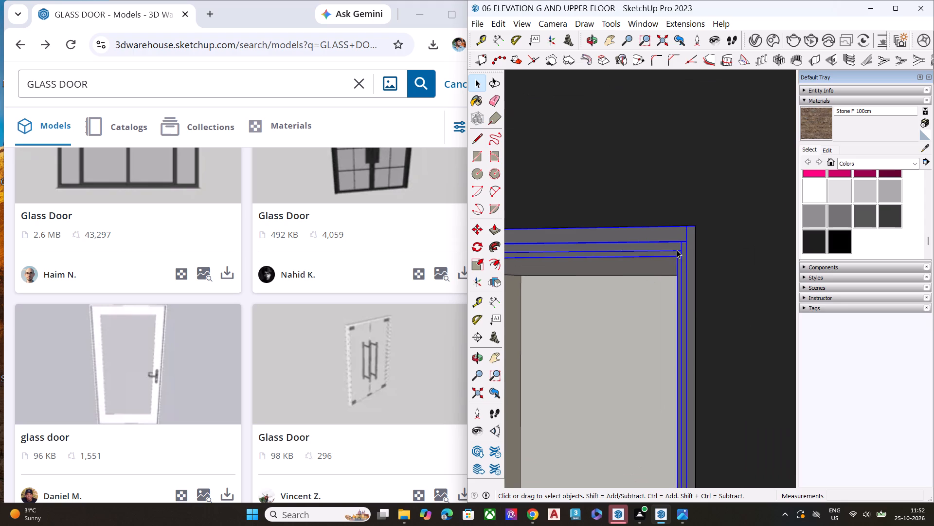
key(m)
click(695, 225)
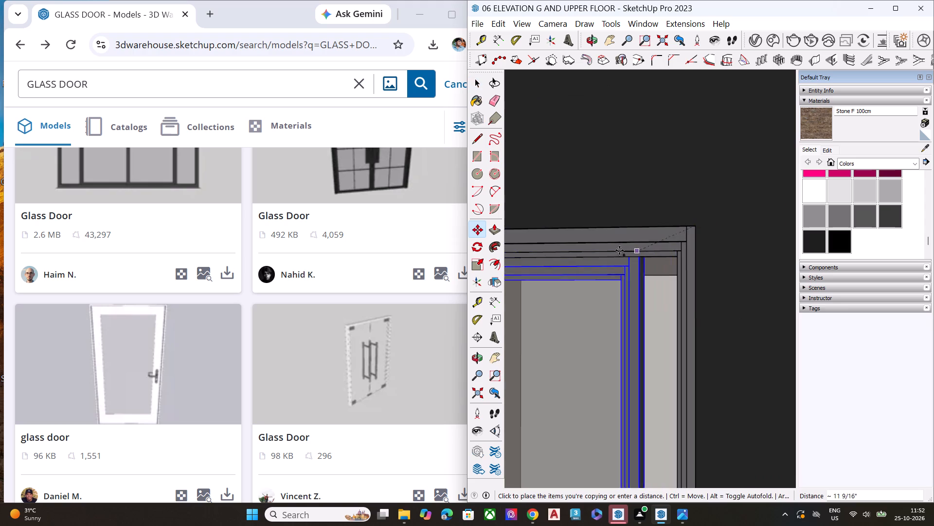
scroll(611, 244, down, 3)
scroll(622, 235, up, 1)
scroll(623, 234, down, 4)
scroll(627, 231, up, 1)
scroll(627, 231, down, 9)
scroll(626, 230, up, 1)
scroll(626, 230, down, 5)
scroll(628, 233, up, 1)
scroll(628, 233, down, 7)
scroll(581, 242, down, 1)
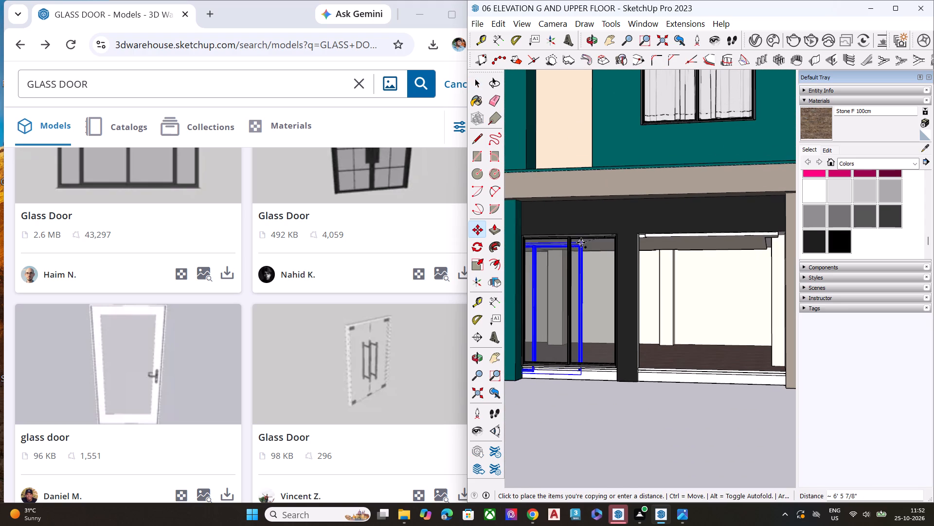
scroll(570, 253, down, 1)
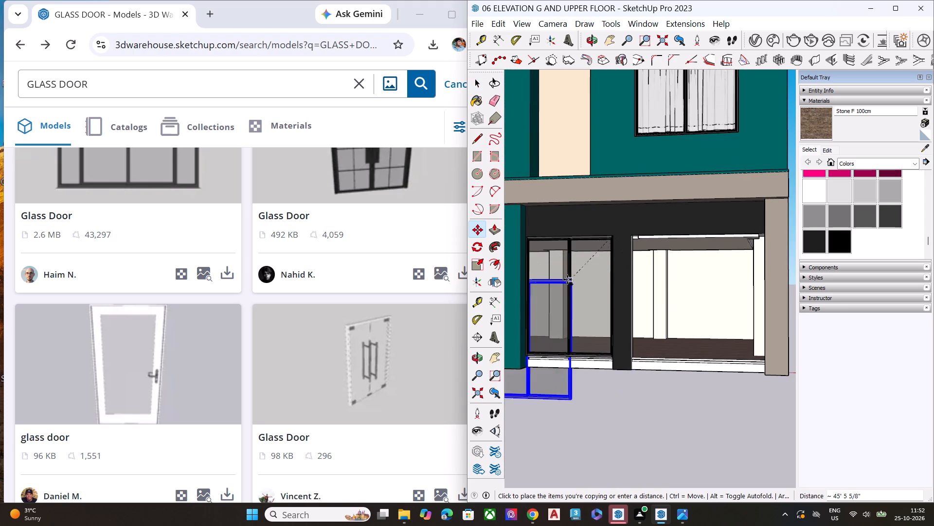
middle_drag(645, 362, 750, 334)
scroll(805, 306, down, 1)
scroll(805, 299, up, 1)
scroll(805, 299, down, 1)
scroll(793, 295, up, 1)
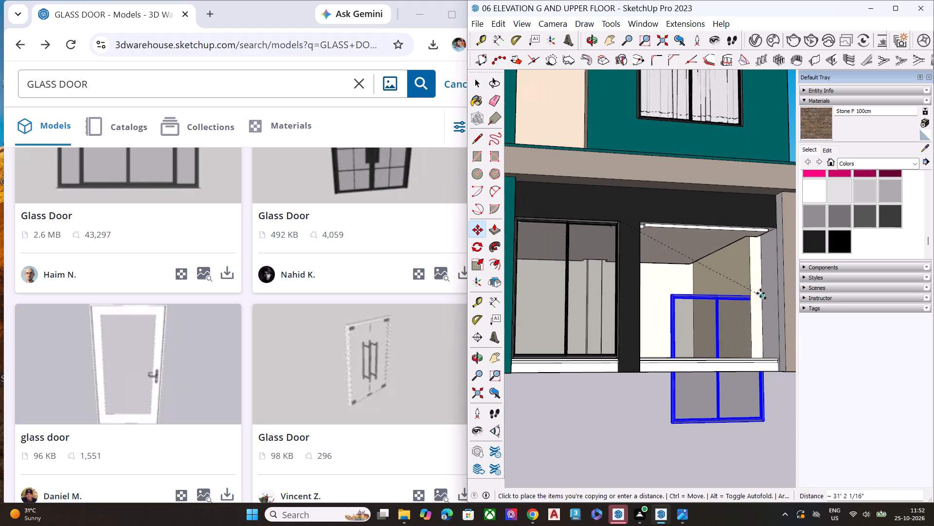
scroll(785, 236, up, 8)
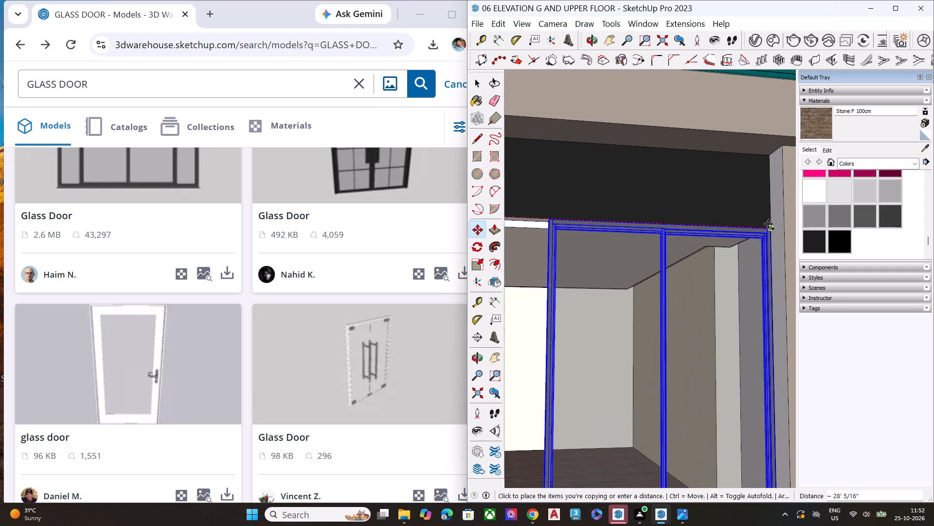
click(768, 224)
key(space)
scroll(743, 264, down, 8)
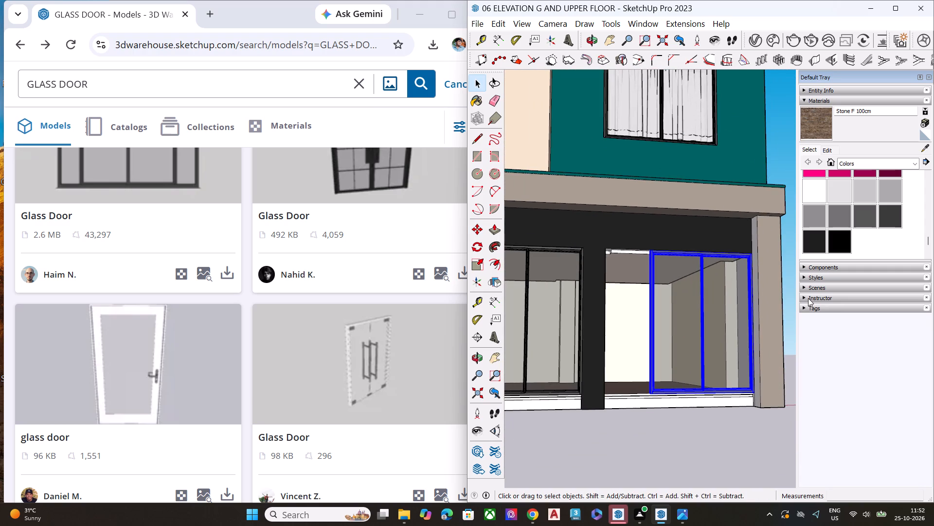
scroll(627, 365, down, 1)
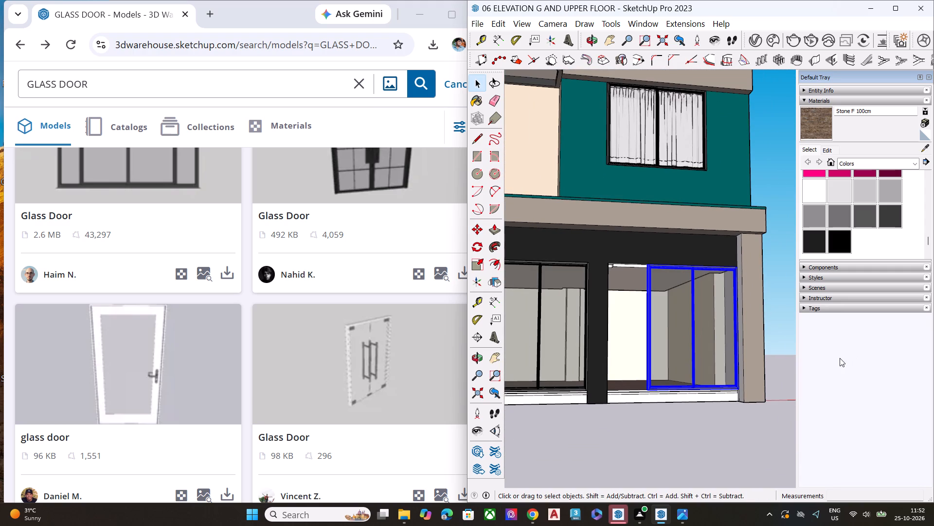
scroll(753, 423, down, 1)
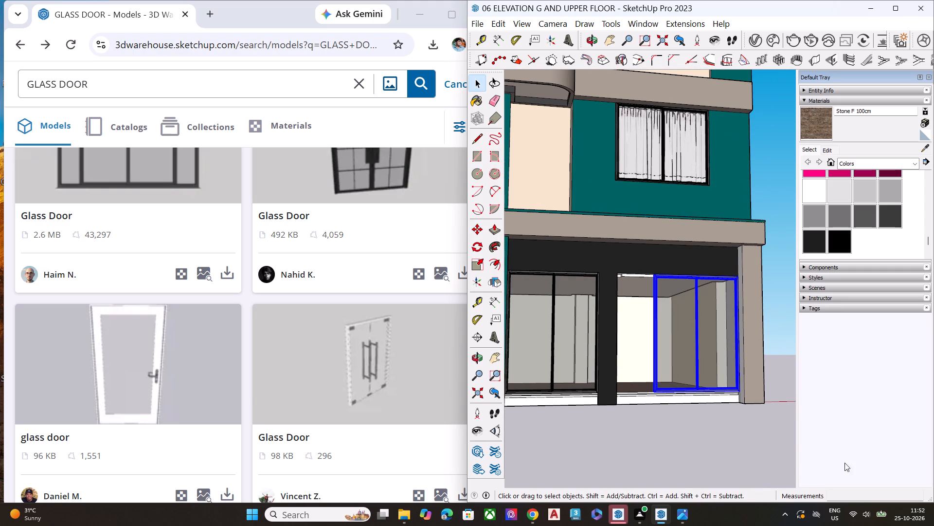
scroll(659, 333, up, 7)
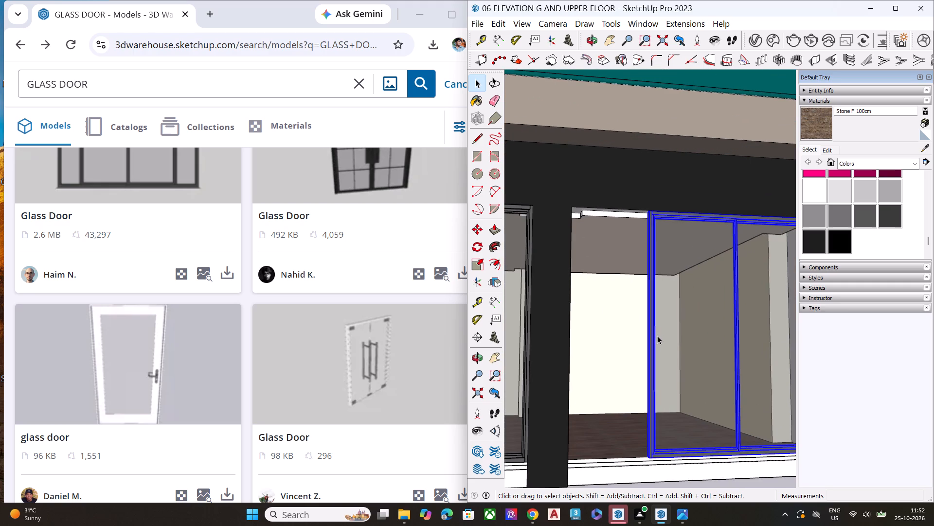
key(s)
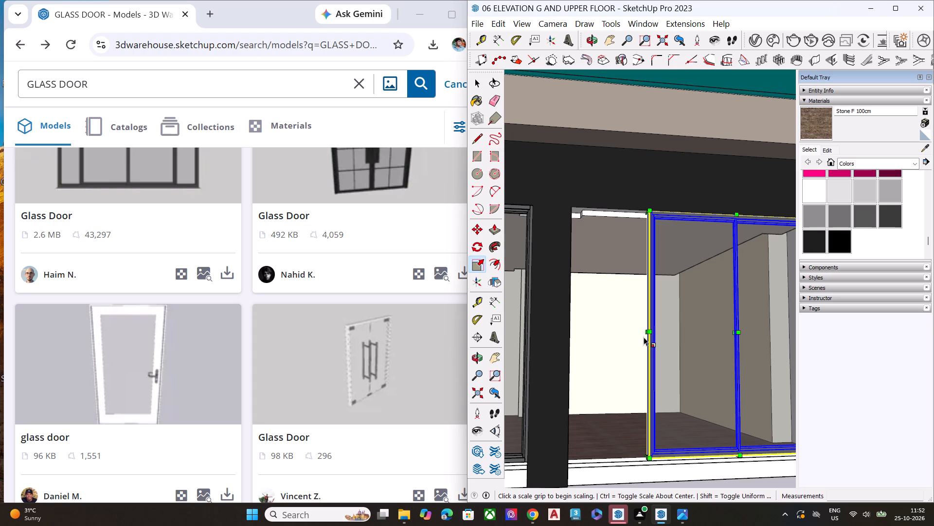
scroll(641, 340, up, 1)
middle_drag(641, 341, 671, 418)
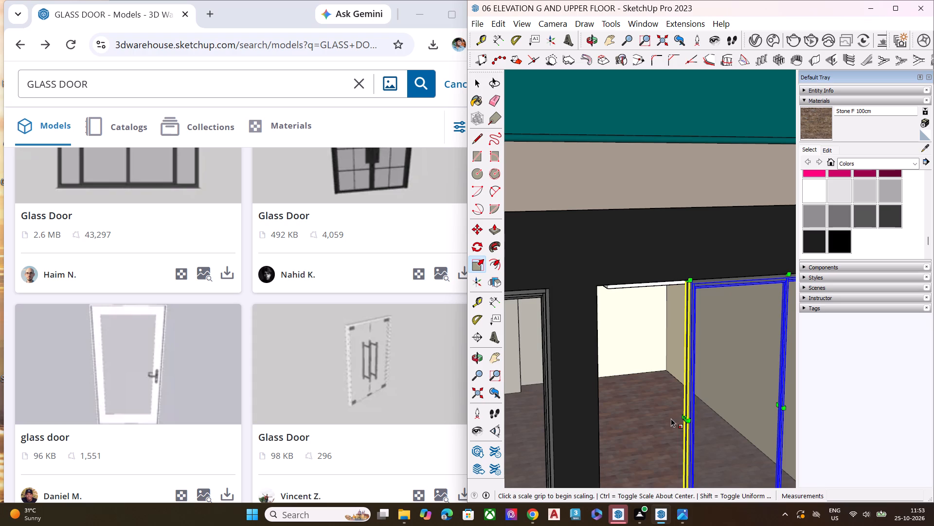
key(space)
Examine the facade's shopfront corner with the copied sliding door in its opening beside the end pillar.
scroll(665, 422, down, 1)
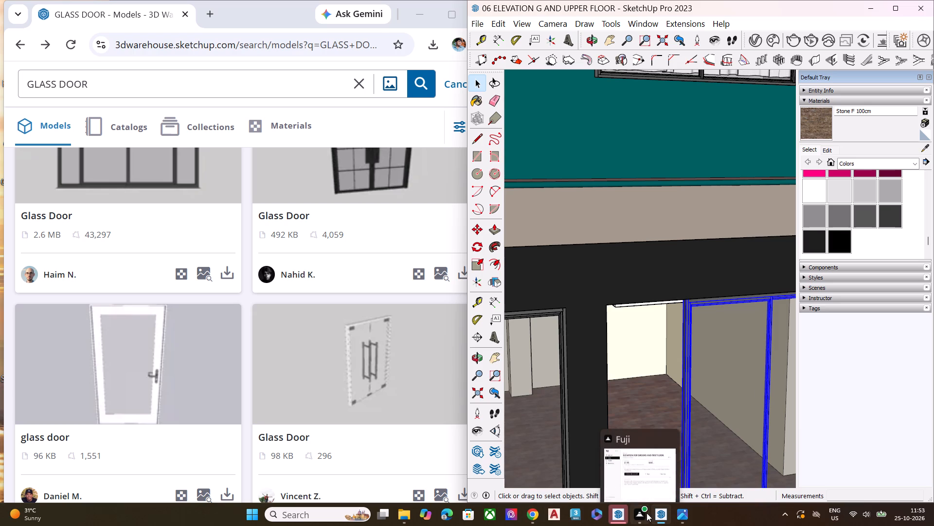
scroll(630, 254, down, 6)
scroll(628, 310, down, 6)
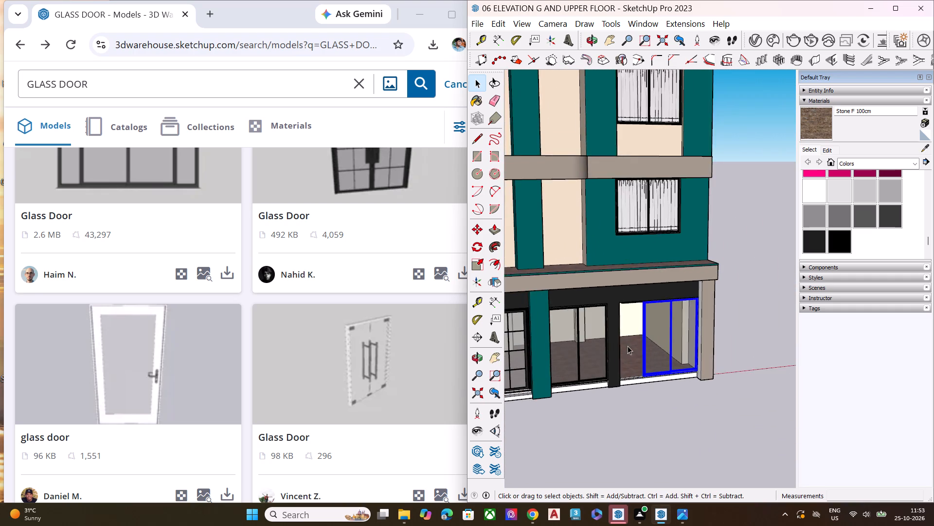
middle_drag(628, 346, 631, 306)
key(space)
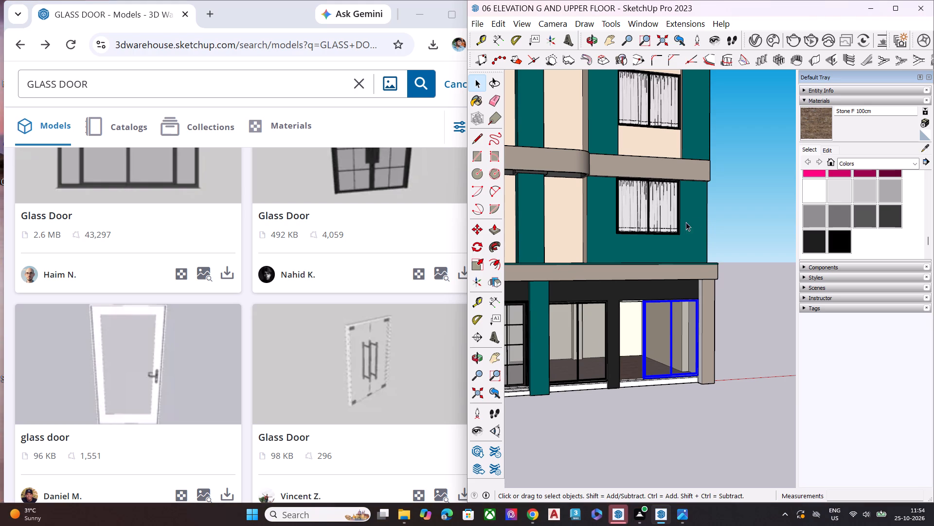
scroll(595, 303, down, 6)
scroll(632, 354, up, 1)
scroll(632, 354, down, 1)
middle_drag(632, 352, 642, 311)
scroll(642, 311, up, 5)
scroll(642, 311, down, 1)
scroll(642, 311, up, 4)
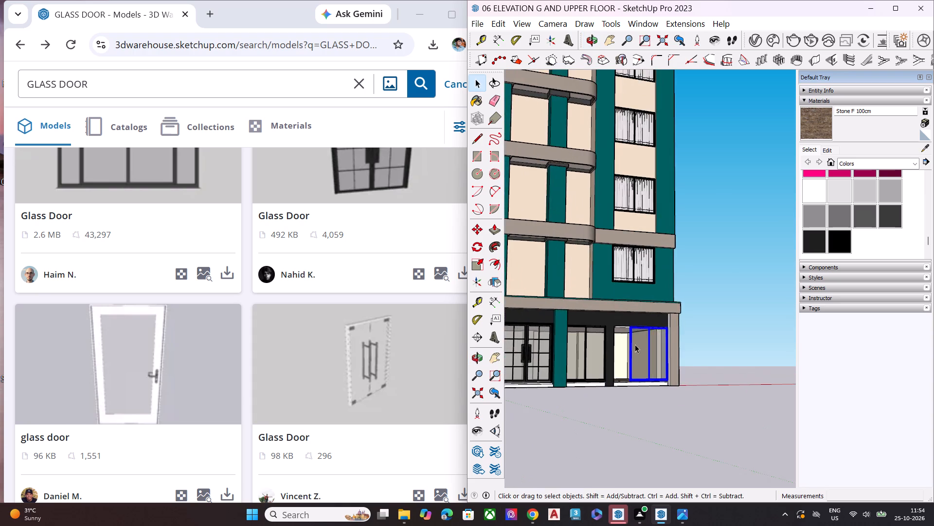
scroll(626, 345, down, 2)
scroll(626, 345, up, 4)
scroll(626, 345, down, 2)
scroll(626, 345, up, 5)
scroll(631, 360, down, 1)
Scale the copied sliding door's width by about 1.41 from its inner side edge until it meets the black pier.
scroll(631, 360, up, 5)
key(d)
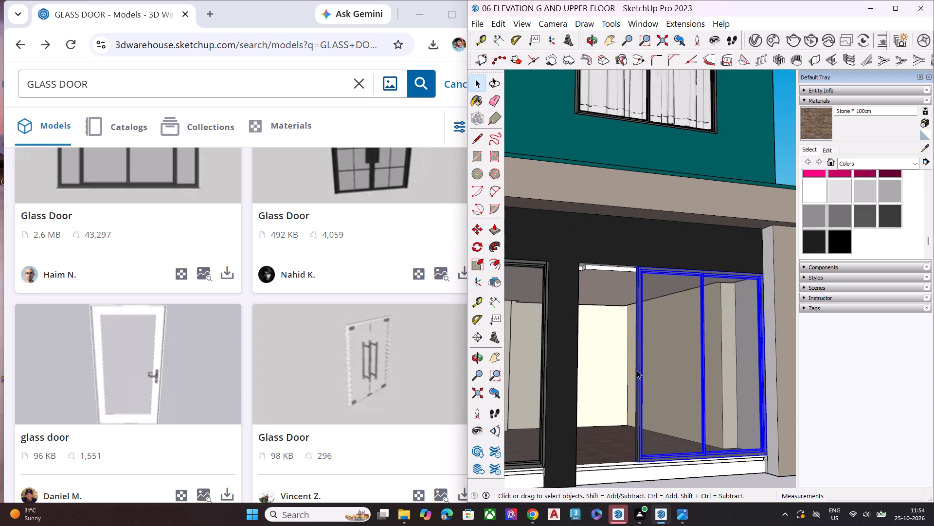
key(s)
middle_drag(635, 362, 636, 376)
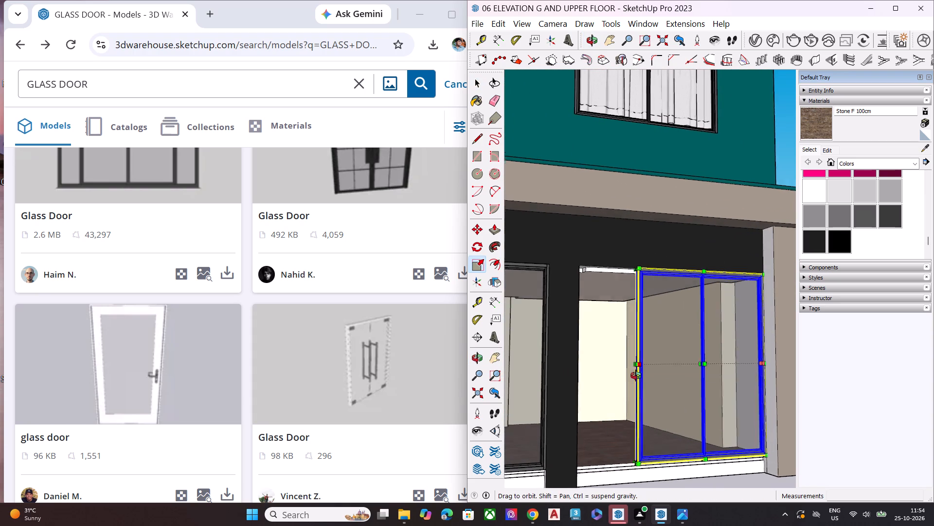
middle_drag(636, 376, 638, 401)
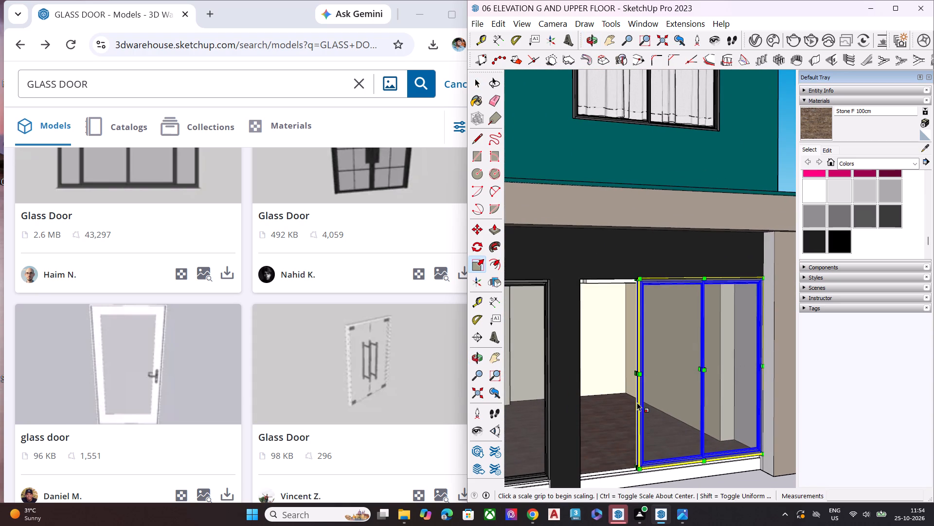
scroll(637, 402, up, 8)
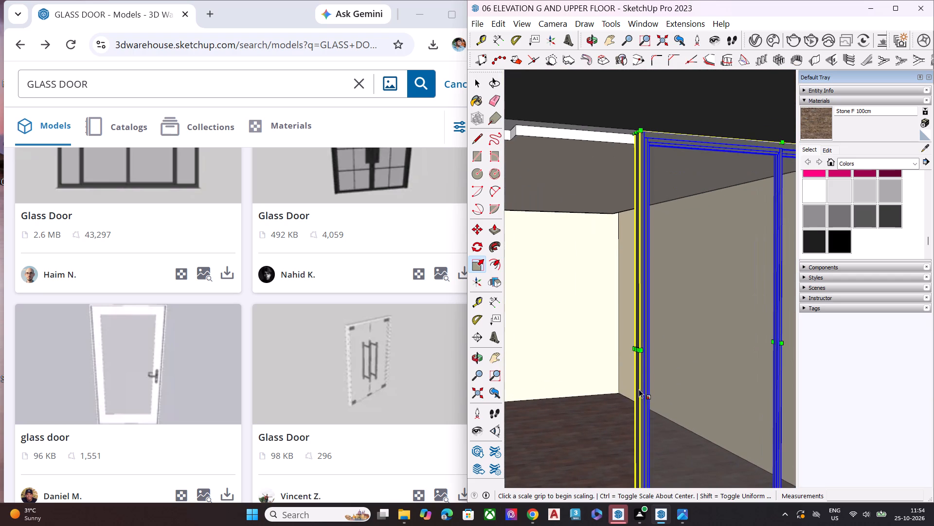
scroll(638, 376, up, 7)
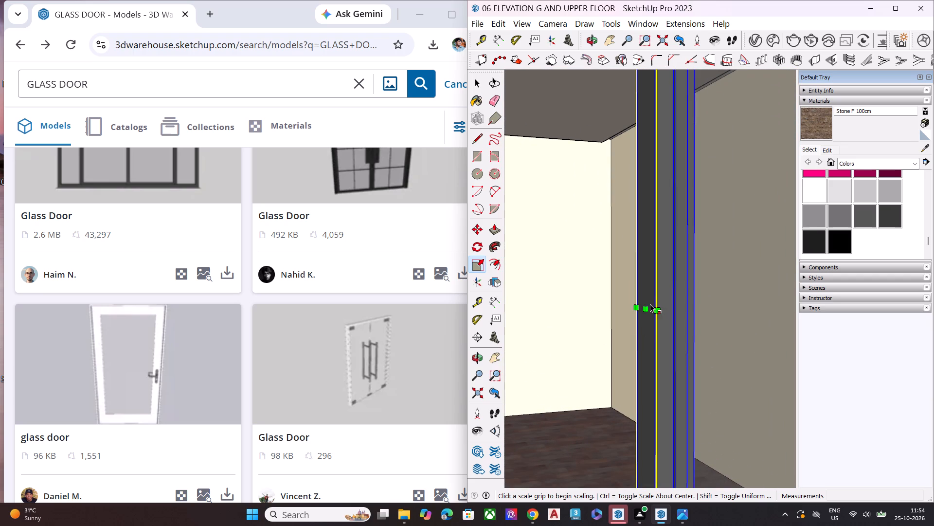
click(646, 306)
scroll(646, 307, down, 12)
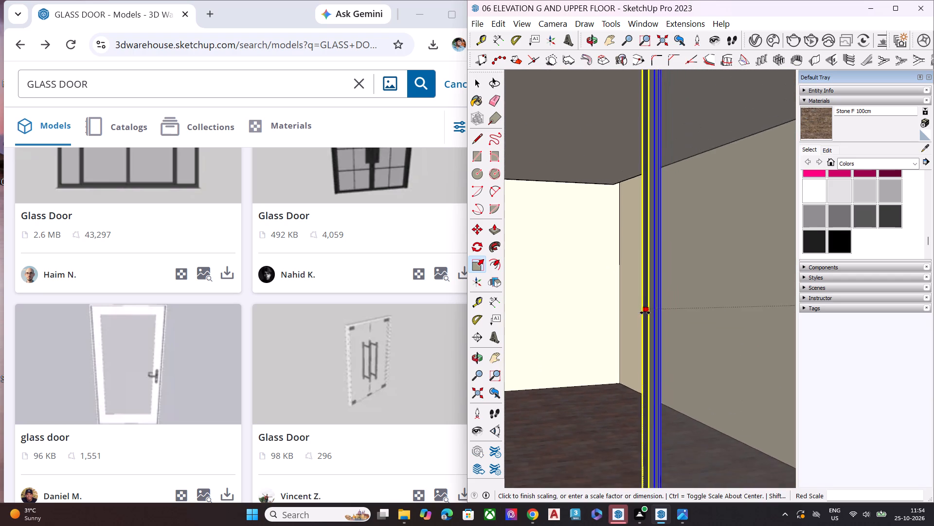
scroll(645, 319, down, 8)
middle_drag(570, 320, 405, 371)
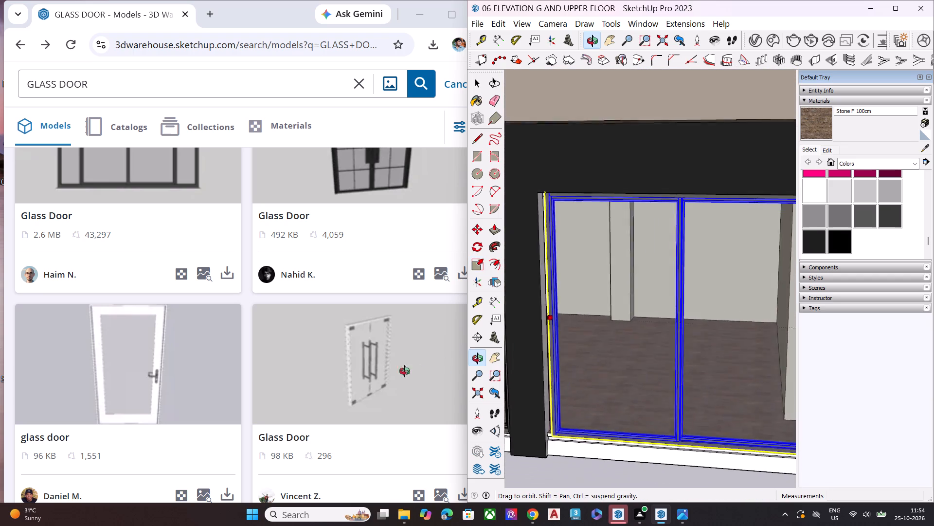
middle_drag(405, 371, 371, 369)
scroll(513, 324, up, 4)
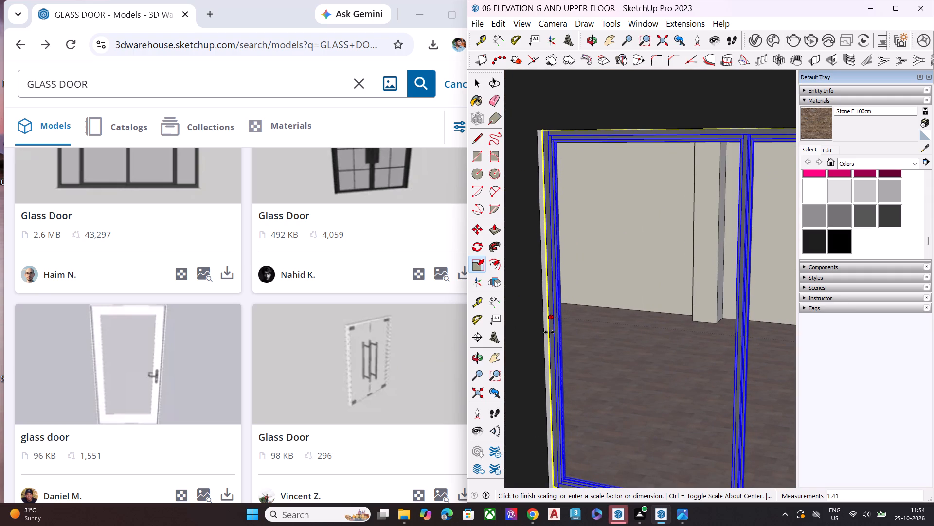
click(549, 332)
key(space)
Move the copied sliding door by its lower outer corner onto the adjacent corner of the white sill beside the end pillar.
scroll(596, 299, down, 7)
scroll(565, 340, down, 3)
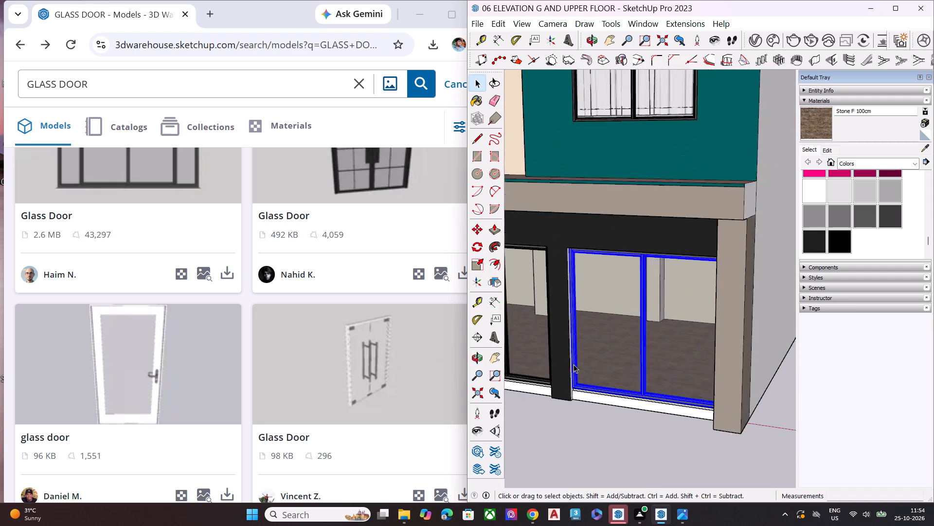
scroll(574, 364, down, 2)
click(574, 437)
middle_drag(701, 429, 837, 240)
middle_drag(733, 317, 847, 315)
scroll(772, 364, up, 6)
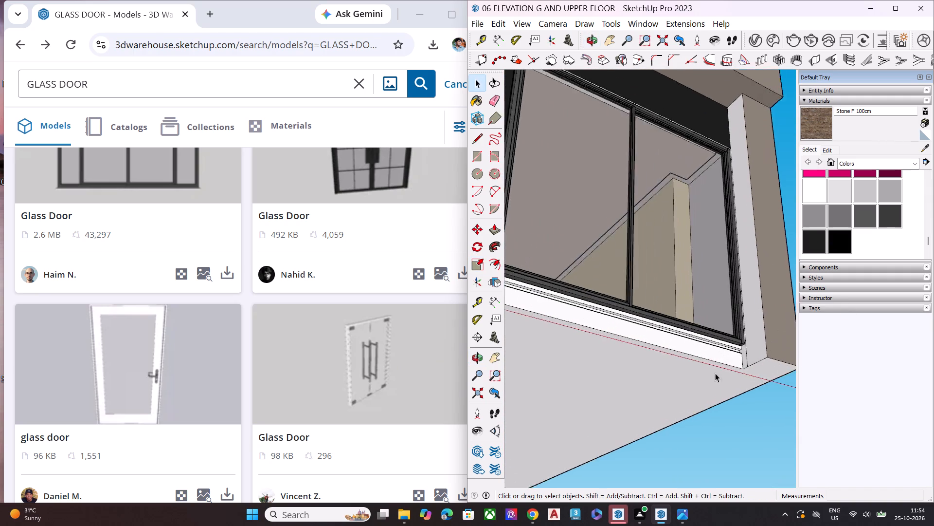
scroll(715, 373, up, 2)
scroll(748, 338, up, 1)
scroll(742, 337, down, 1)
scroll(742, 337, up, 11)
scroll(756, 356, down, 2)
scroll(756, 356, up, 9)
scroll(754, 312, up, 3)
scroll(754, 312, down, 3)
scroll(754, 312, up, 2)
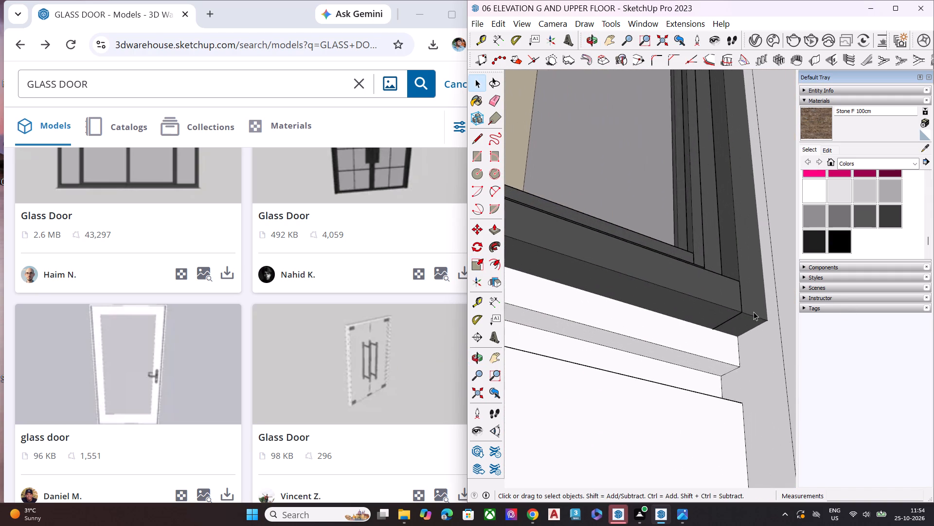
scroll(754, 312, up, 1)
click(759, 314)
key(m)
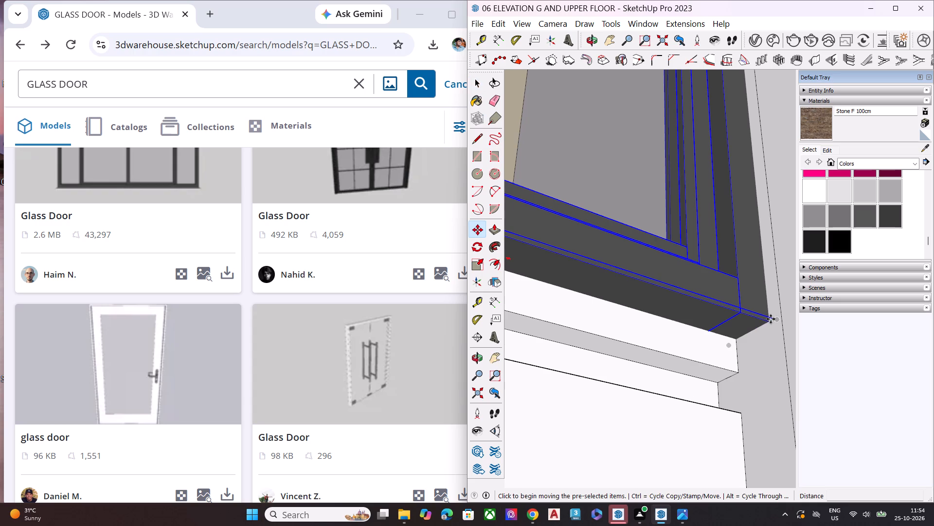
click(769, 318)
click(736, 340)
key(space)
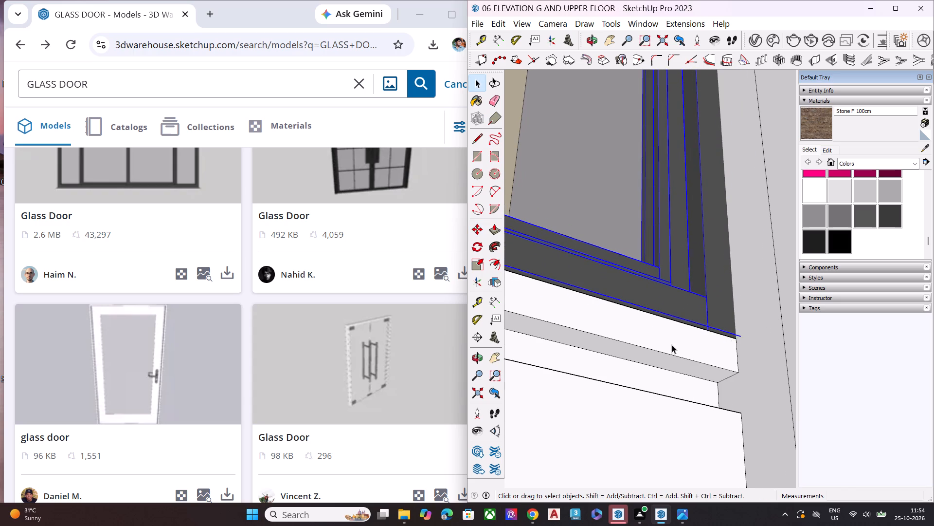
Push/Pull the underside face of the building's base downward by about 10 7/8".
scroll(672, 345, down, 1)
scroll(672, 345, up, 1)
scroll(672, 345, down, 11)
scroll(687, 315, up, 2)
scroll(687, 315, down, 7)
scroll(687, 328, up, 1)
scroll(686, 330, down, 2)
middle_drag(672, 310, 750, 483)
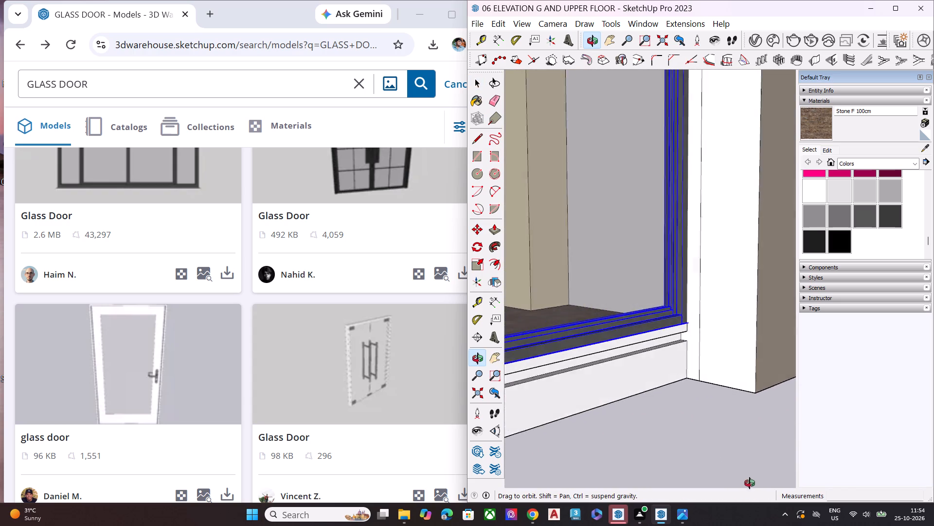
middle_drag(750, 483, 805, 517)
scroll(651, 317, up, 6)
scroll(656, 324, down, 8)
middle_drag(707, 356, 694, 296)
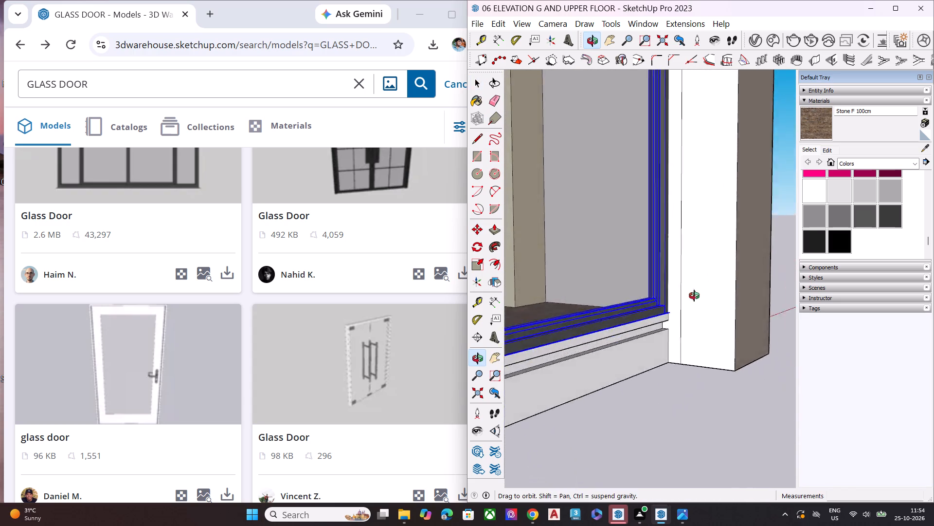
middle_drag(694, 296, 704, 275)
scroll(706, 274, up, 1)
scroll(700, 288, down, 6)
middle_drag(673, 331, 685, 187)
click(644, 324)
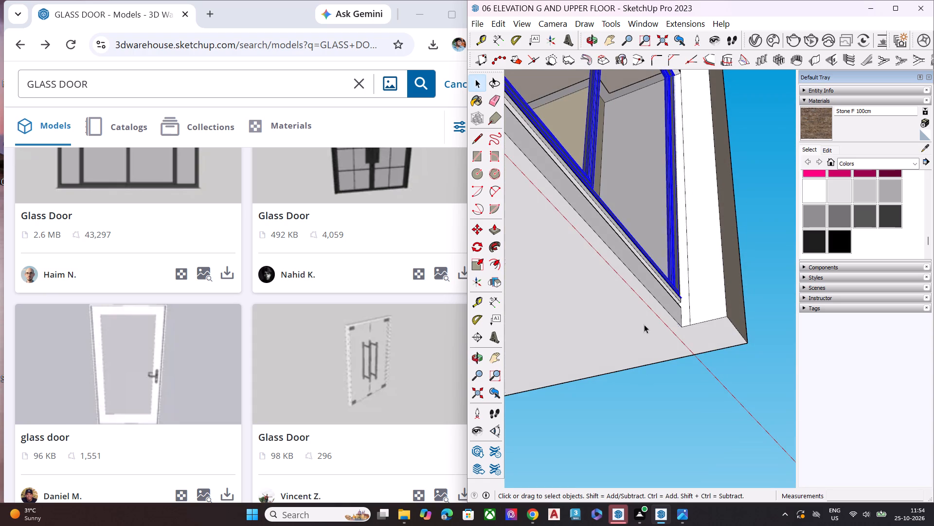
key(p)
click(644, 324)
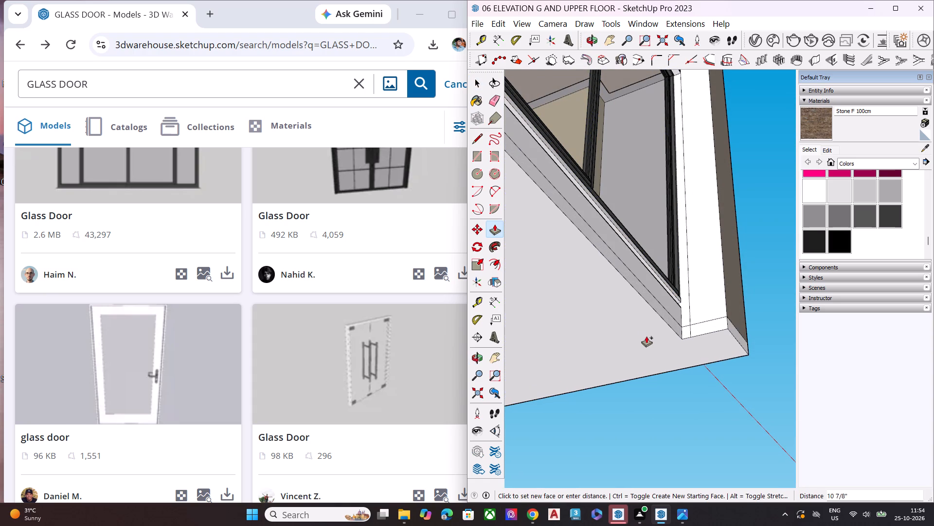
click(646, 337)
key(space)
Move the copied sliding door down by its lower outer corner to the former base edge at the end pillar's foot.
middle_drag(682, 309, 677, 416)
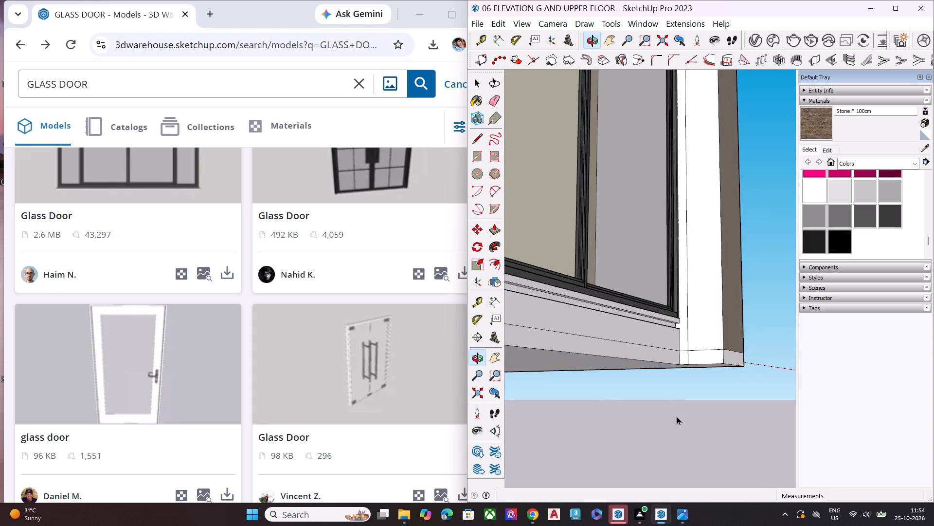
scroll(677, 344, up, 5)
scroll(677, 330, down, 2)
scroll(676, 330, up, 3)
middle_drag(676, 324, 667, 414)
scroll(672, 298, up, 8)
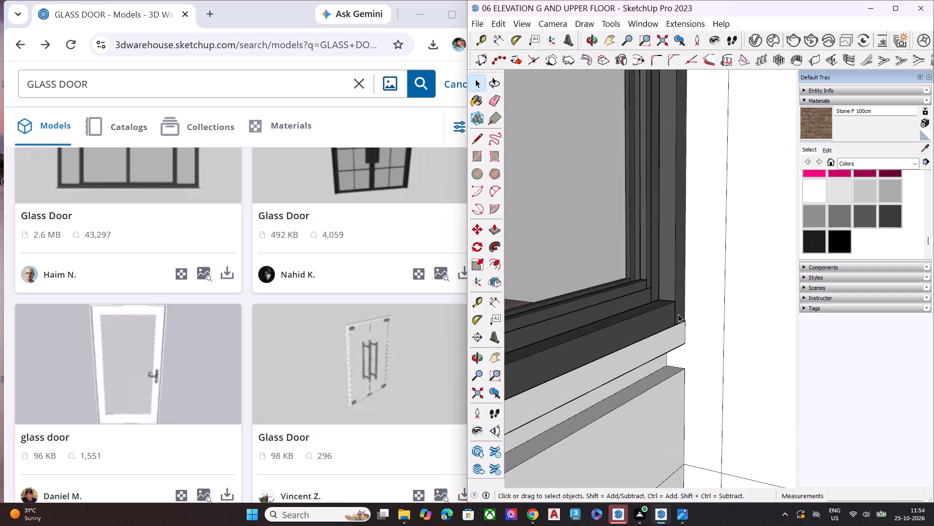
click(679, 315)
scroll(594, 305, down, 5)
scroll(593, 305, up, 1)
scroll(618, 307, down, 1)
key(m)
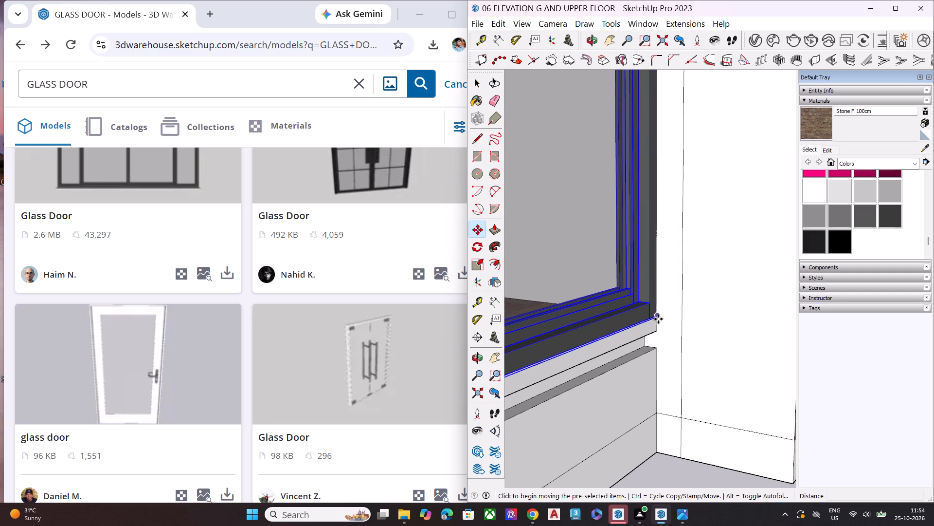
click(659, 317)
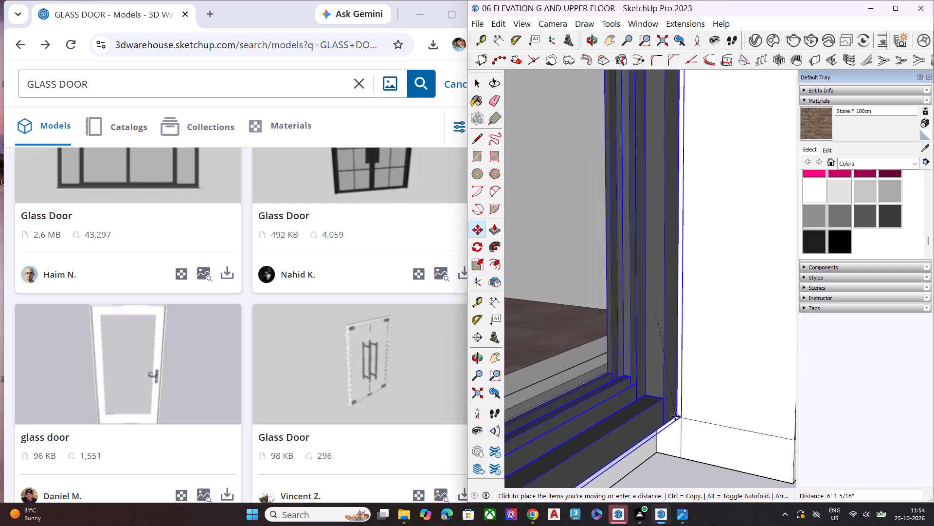
scroll(678, 417, up, 6)
scroll(665, 417, down, 1)
scroll(664, 417, up, 4)
click(657, 416)
Shift the sliding door in depth until its lower outer corner meets the vertical line on the end pillar's inner face.
middle_drag(662, 416, 623, 420)
scroll(623, 420, up, 2)
scroll(651, 419, down, 2)
scroll(656, 419, up, 5)
click(637, 415)
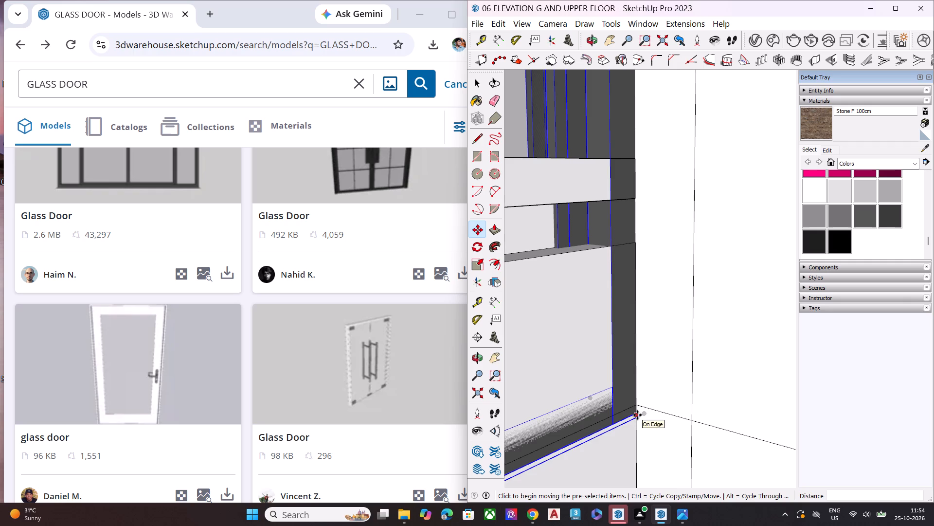
click(689, 422)
click(680, 426)
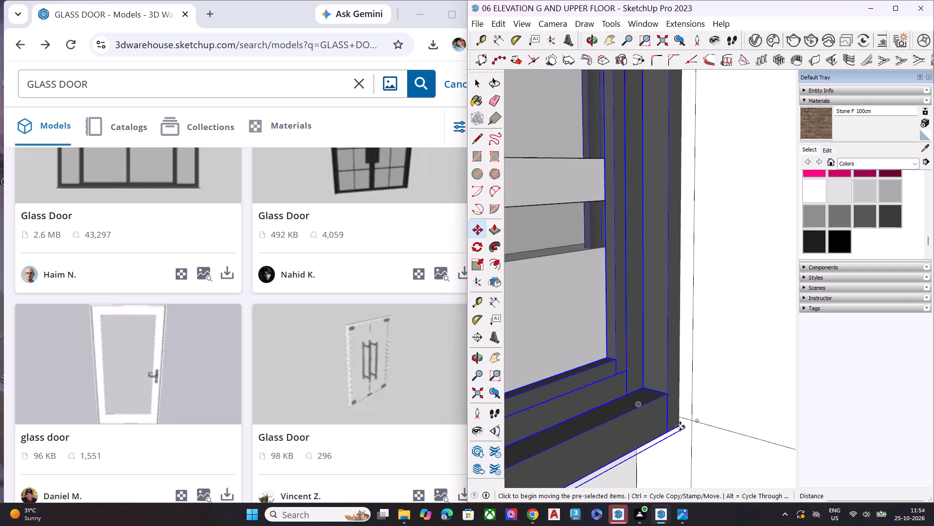
click(692, 420)
key(space)
Raise the sliding door about 1' 2 11/16" by its lower corner along the end pillar's vertical edge.
scroll(664, 354, down, 3)
scroll(664, 353, up, 1)
scroll(665, 353, down, 3)
scroll(691, 288, down, 7)
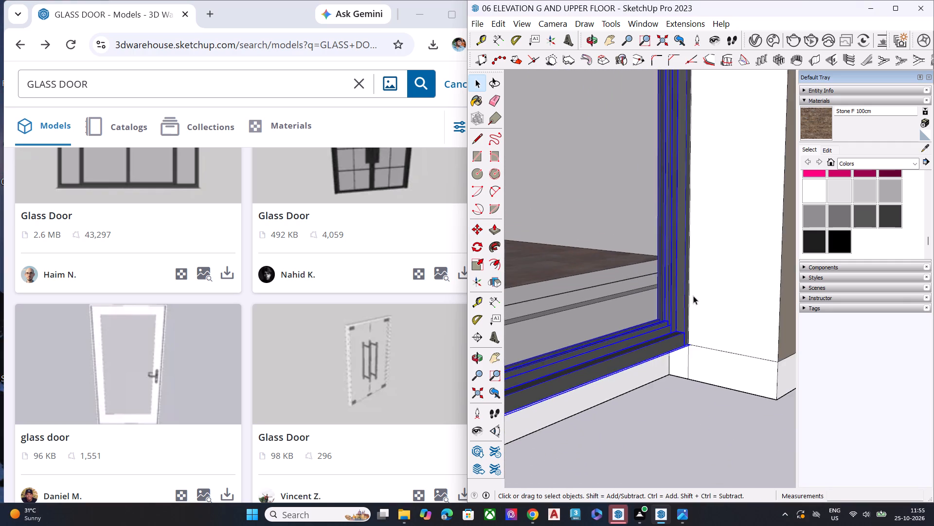
scroll(693, 296, down, 9)
middle_drag(668, 343, 695, 338)
scroll(705, 301, up, 3)
scroll(705, 300, down, 1)
scroll(705, 300, up, 4)
middle_drag(686, 334, 681, 285)
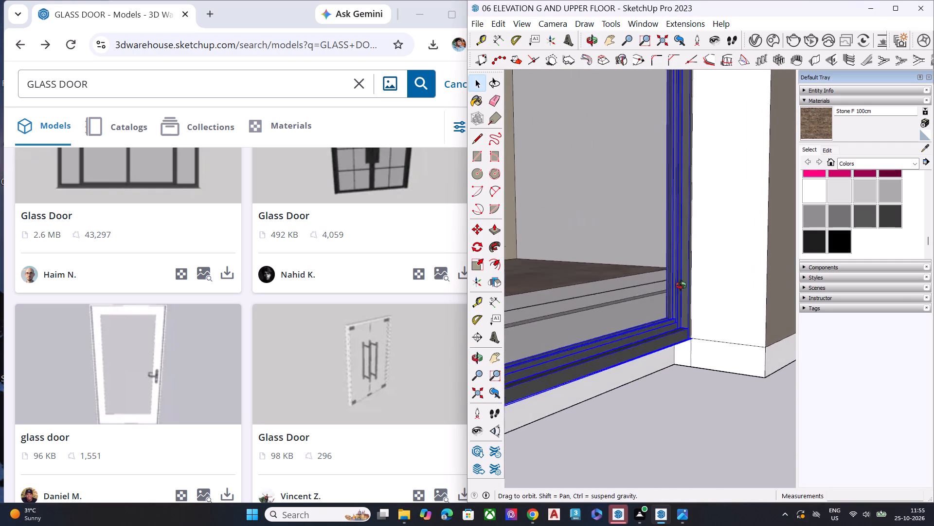
middle_drag(681, 285, 696, 234)
scroll(674, 333, up, 8)
key(m)
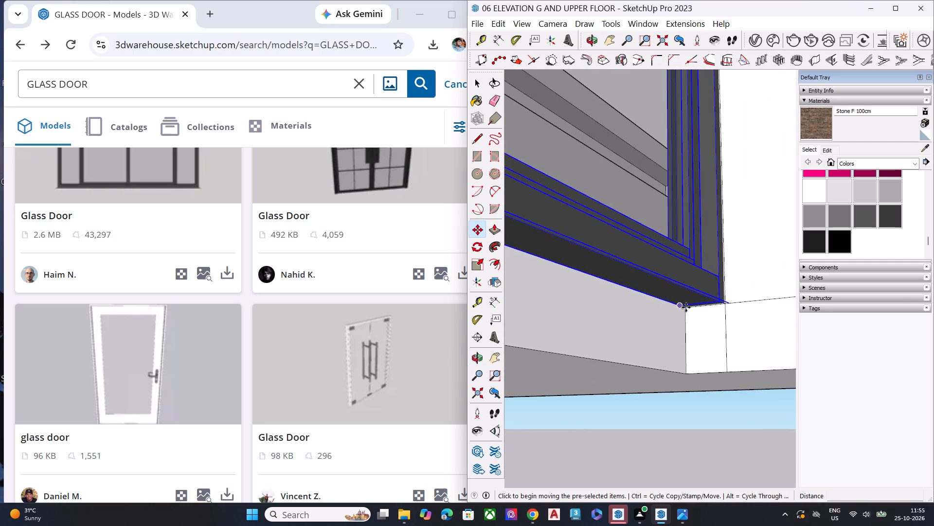
click(684, 304)
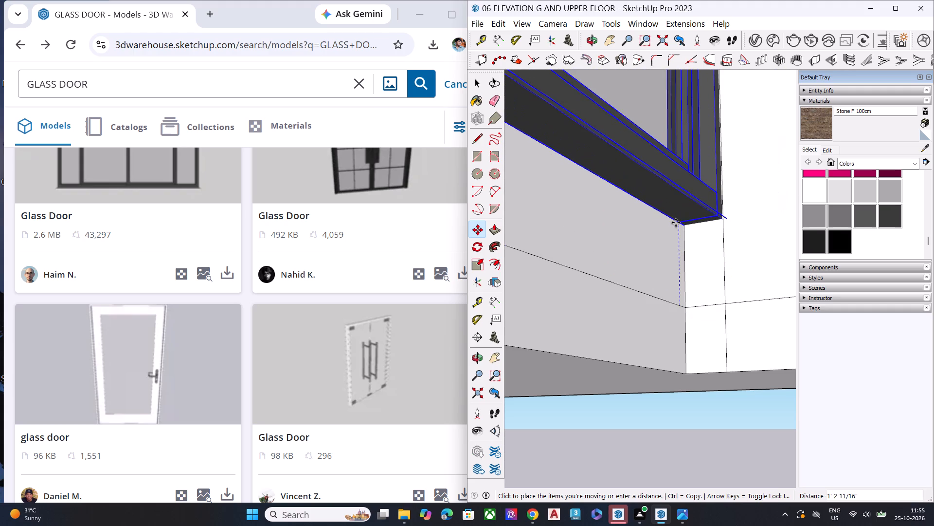
click(676, 223)
key(space)
Move the sliding door down about 3 5/16" by its lower corner beside the end pillar.
middle_drag(677, 263, 645, 435)
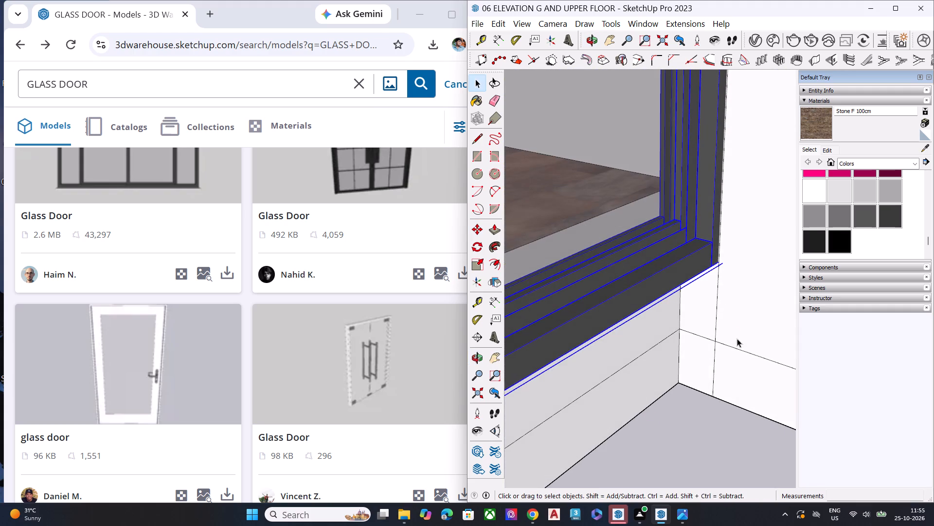
middle_drag(737, 338, 670, 299)
scroll(665, 286, up, 1)
scroll(704, 240, down, 5)
middle_drag(668, 298, 710, 209)
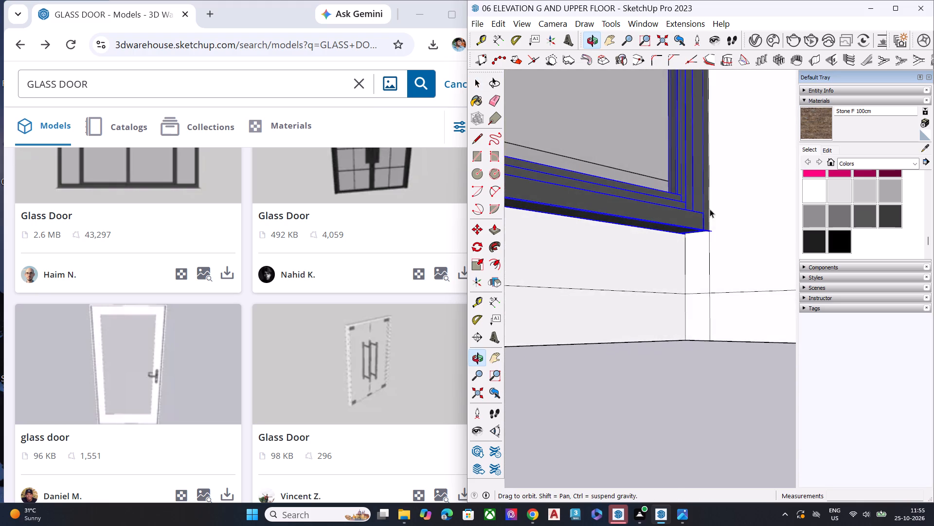
scroll(705, 219, up, 6)
key(m)
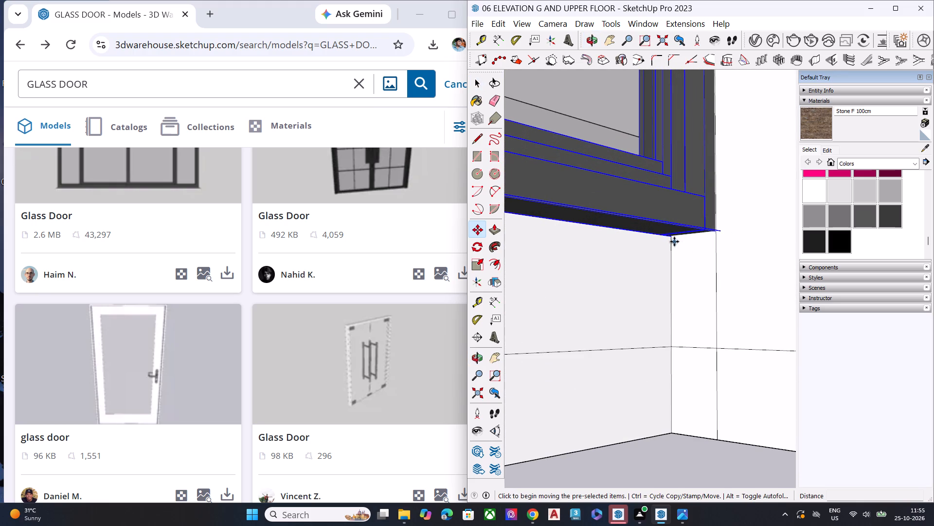
click(672, 237)
click(665, 258)
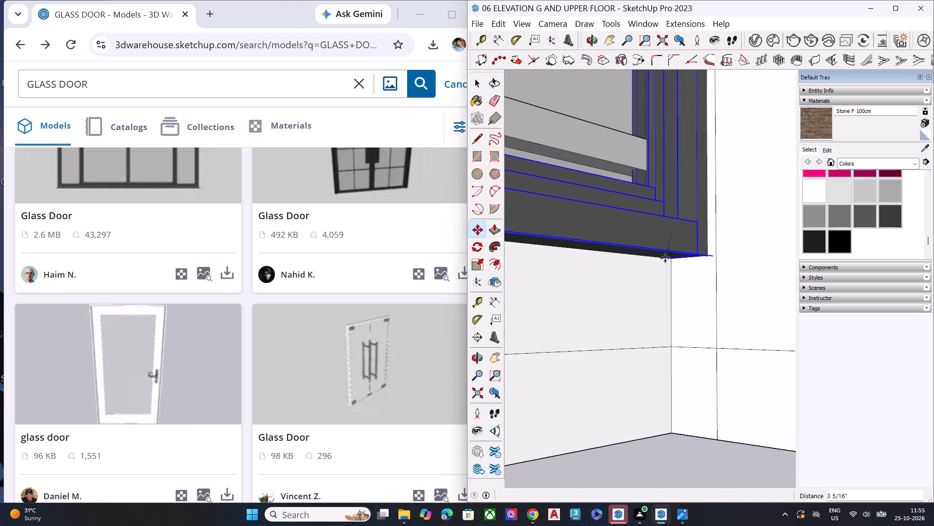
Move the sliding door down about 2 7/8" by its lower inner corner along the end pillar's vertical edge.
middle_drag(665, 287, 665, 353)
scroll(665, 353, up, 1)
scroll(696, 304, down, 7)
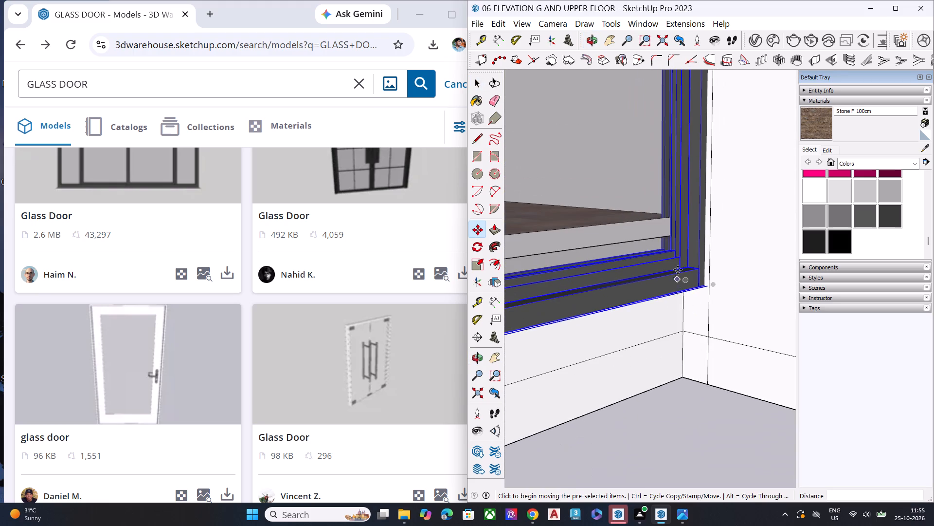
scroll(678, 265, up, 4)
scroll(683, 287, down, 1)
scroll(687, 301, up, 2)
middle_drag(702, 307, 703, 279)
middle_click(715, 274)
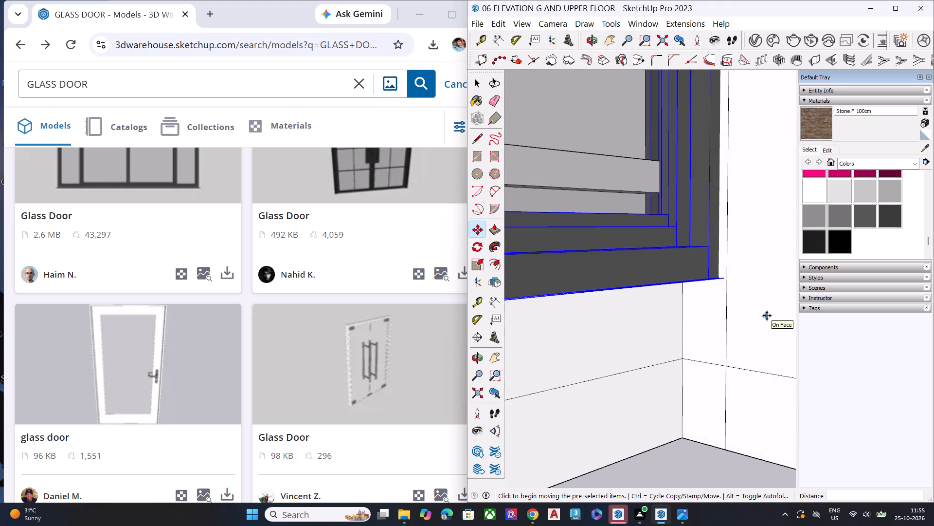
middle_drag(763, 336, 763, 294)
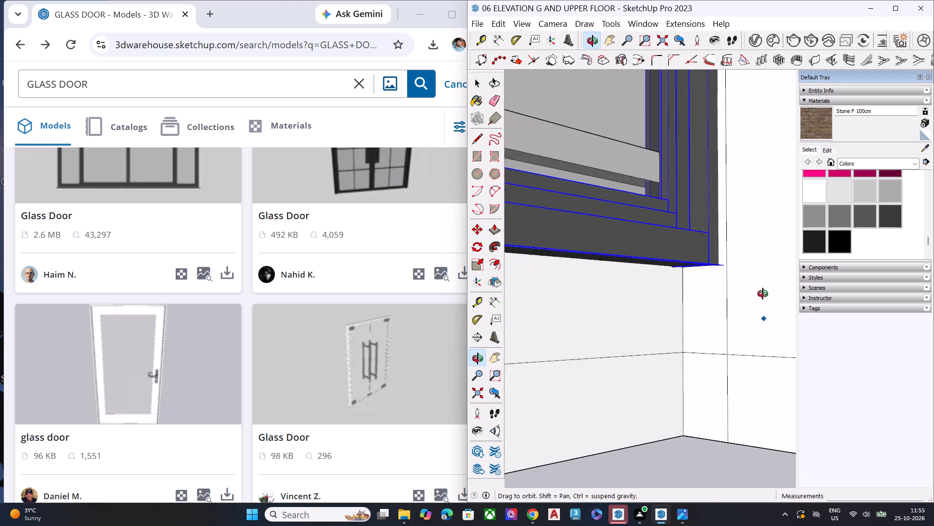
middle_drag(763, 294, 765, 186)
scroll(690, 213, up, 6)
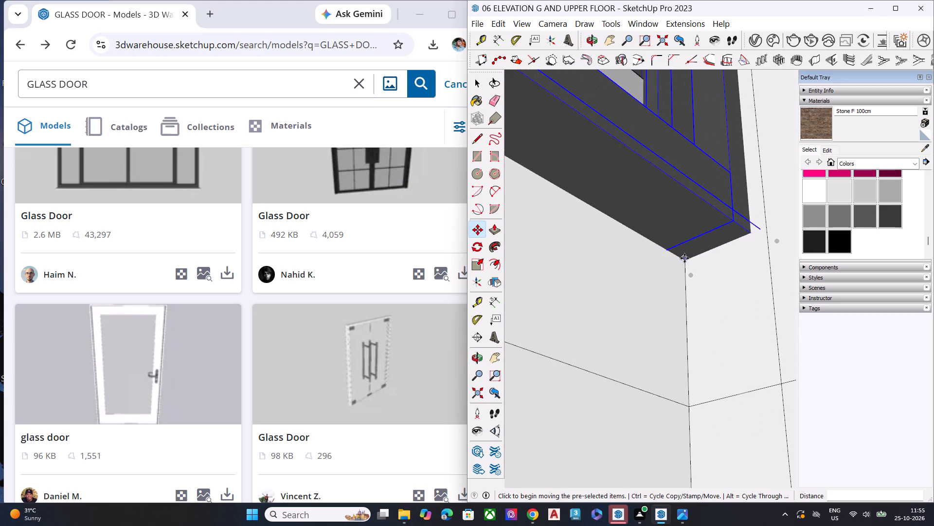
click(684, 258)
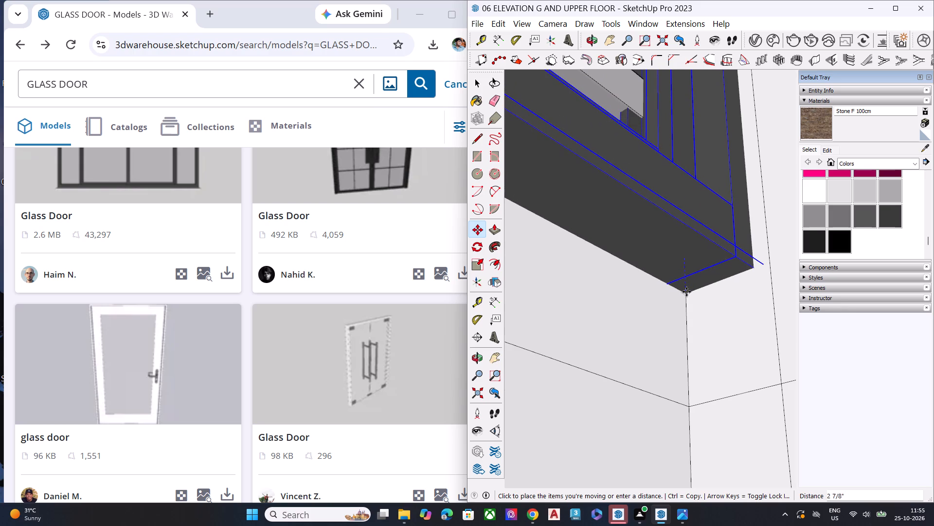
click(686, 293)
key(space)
Examine the sliding door's fit against the end pillar, the base and the head of the shopfront opening.
middle_drag(701, 198, 637, 426)
scroll(637, 418, up, 1)
scroll(723, 258, down, 8)
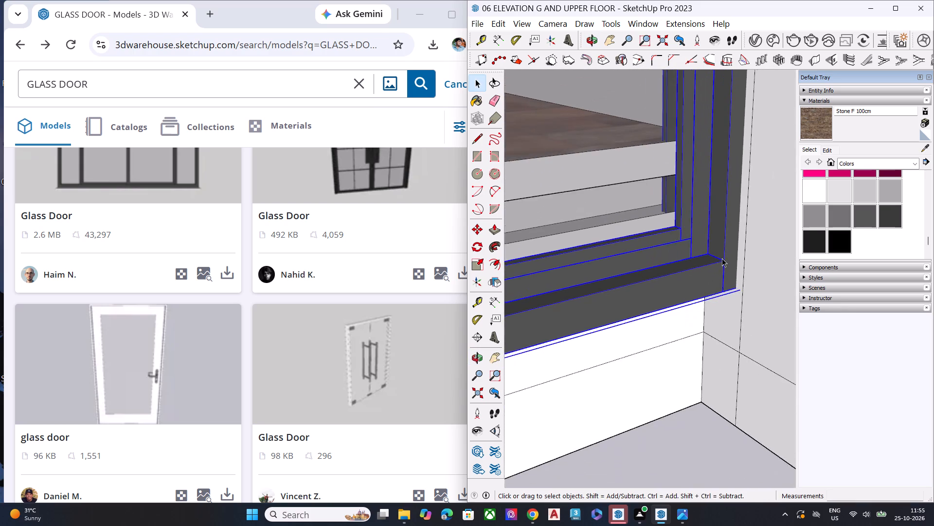
scroll(722, 258, down, 1)
scroll(722, 258, up, 1)
scroll(718, 259, down, 8)
middle_drag(693, 281, 596, 286)
scroll(795, 186, down, 1)
scroll(812, 188, up, 3)
scroll(858, 199, down, 5)
scroll(729, 231, down, 2)
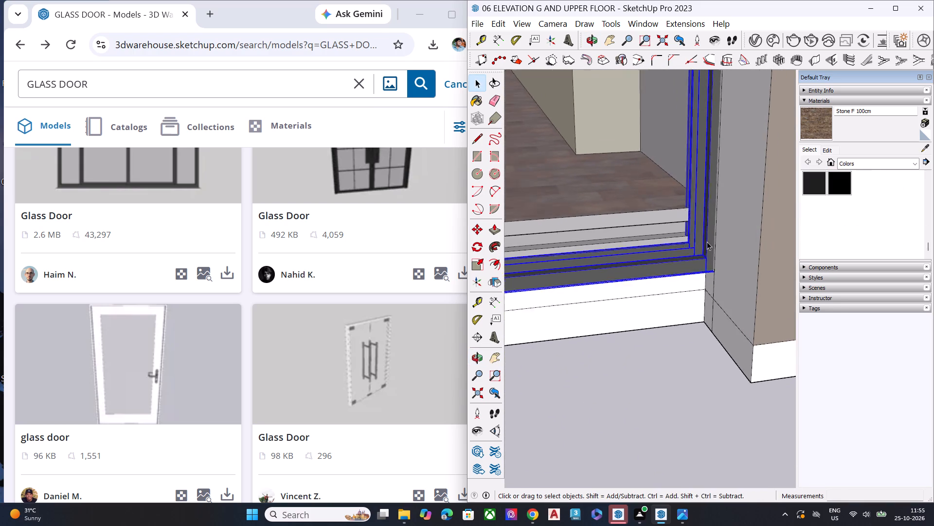
scroll(707, 242, down, 18)
scroll(741, 316, up, 1)
scroll(745, 317, down, 6)
middle_drag(667, 347, 669, 206)
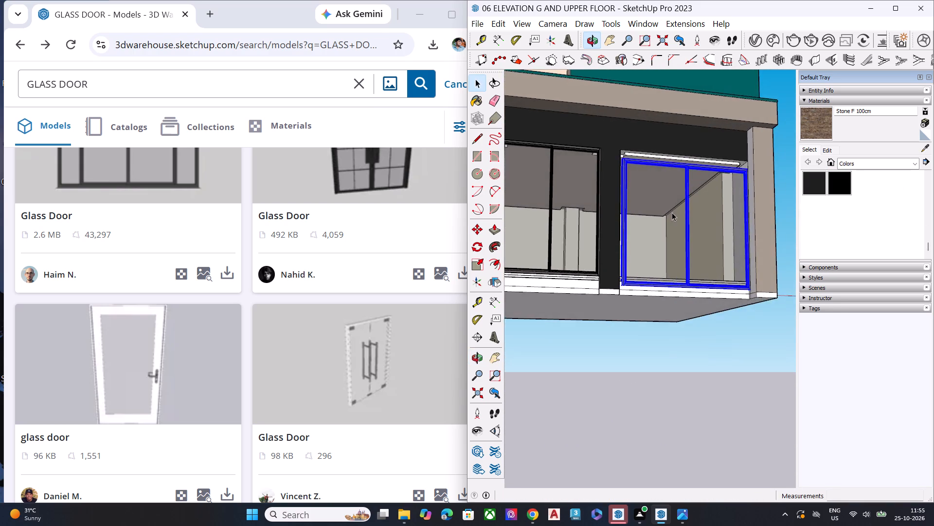
scroll(672, 212, up, 2)
scroll(671, 217, down, 1)
scroll(670, 219, up, 3)
scroll(743, 319, up, 1)
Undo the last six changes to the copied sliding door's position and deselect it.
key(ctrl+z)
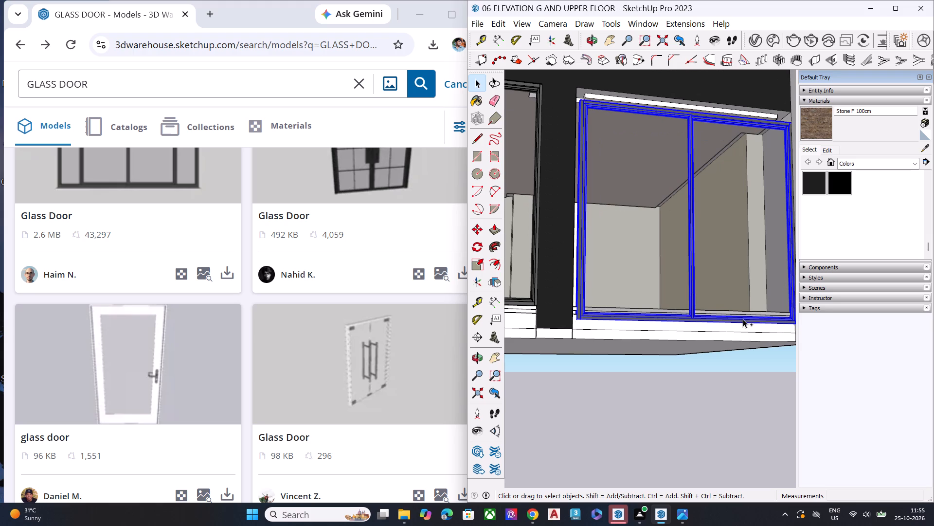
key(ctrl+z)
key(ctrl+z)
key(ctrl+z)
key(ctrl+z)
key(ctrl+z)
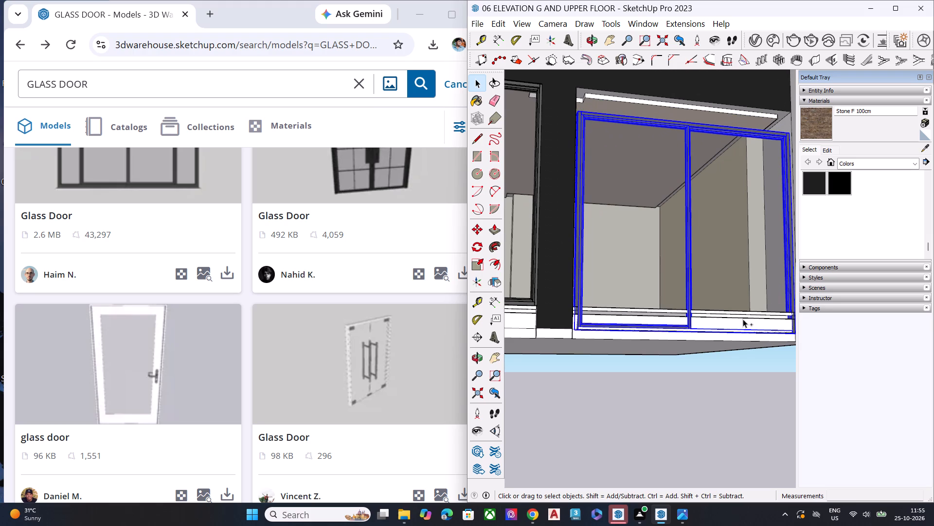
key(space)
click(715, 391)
Examine both sliding doors beside the dark middle pillar, checking their frames against the heads of the openings.
scroll(726, 344, down, 6)
middle_drag(718, 339, 816, 422)
scroll(720, 319, up, 7)
key(space)
click(688, 476)
scroll(687, 323, down, 3)
scroll(687, 323, up, 2)
scroll(687, 323, down, 3)
middle_drag(688, 362, 783, 290)
scroll(783, 290, up, 1)
key(space)
scroll(682, 186, up, 1)
scroll(675, 195, down, 4)
scroll(672, 198, up, 6)
scroll(680, 191, down, 2)
scroll(680, 191, up, 4)
scroll(680, 189, down, 3)
scroll(680, 189, up, 2)
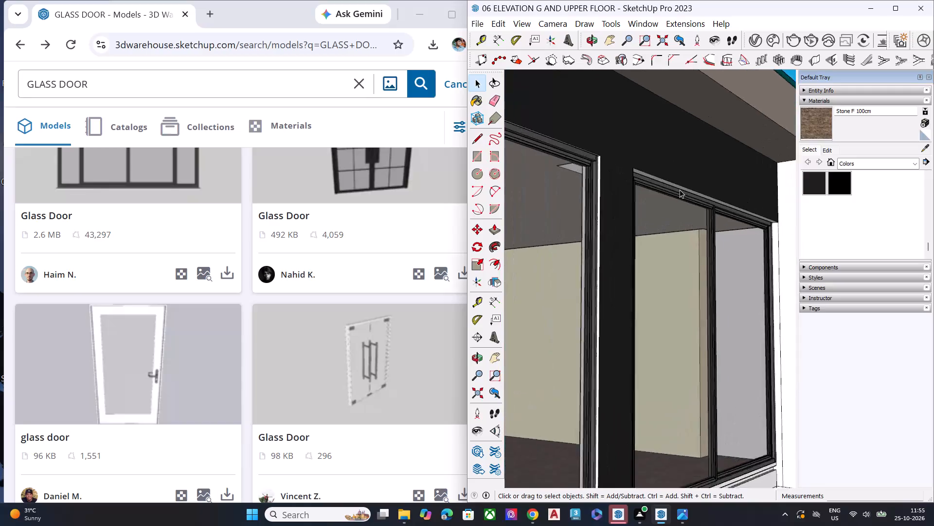
scroll(680, 189, up, 3)
middle_drag(675, 184, 721, 133)
scroll(669, 168, up, 8)
scroll(669, 183, down, 5)
scroll(613, 236, up, 1)
scroll(612, 237, down, 1)
scroll(611, 241, up, 1)
scroll(611, 241, down, 1)
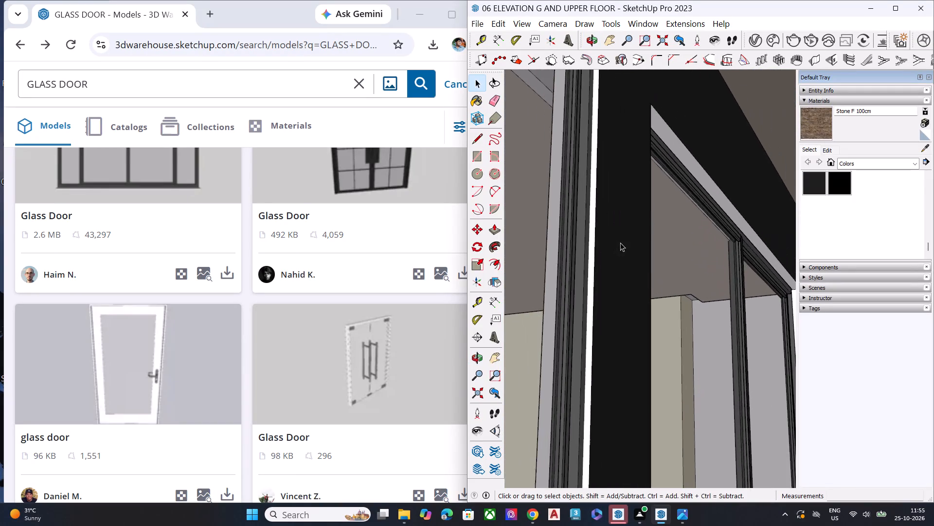
scroll(624, 247, down, 4)
scroll(639, 261, up, 1)
scroll(640, 262, down, 3)
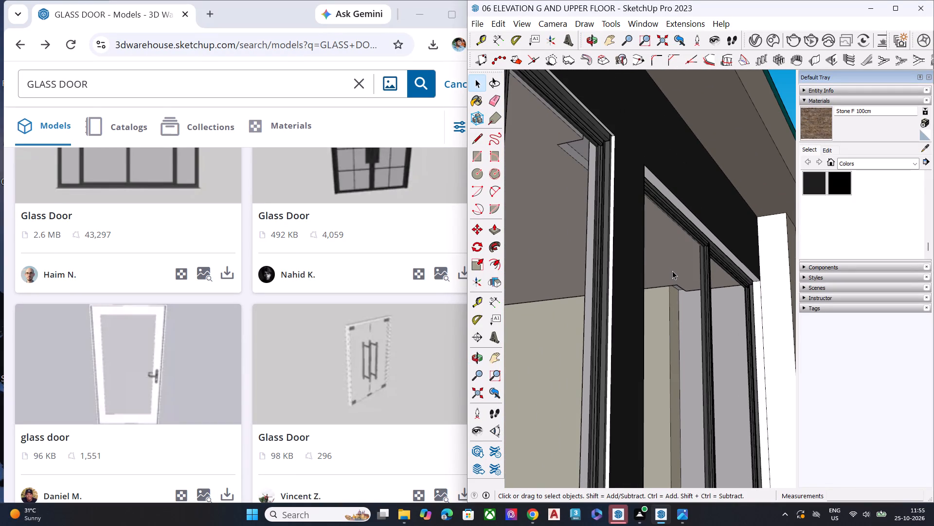
scroll(658, 281, down, 9)
scroll(617, 282, up, 3)
scroll(625, 270, down, 6)
scroll(679, 282, up, 1)
scroll(699, 290, down, 1)
key(space)
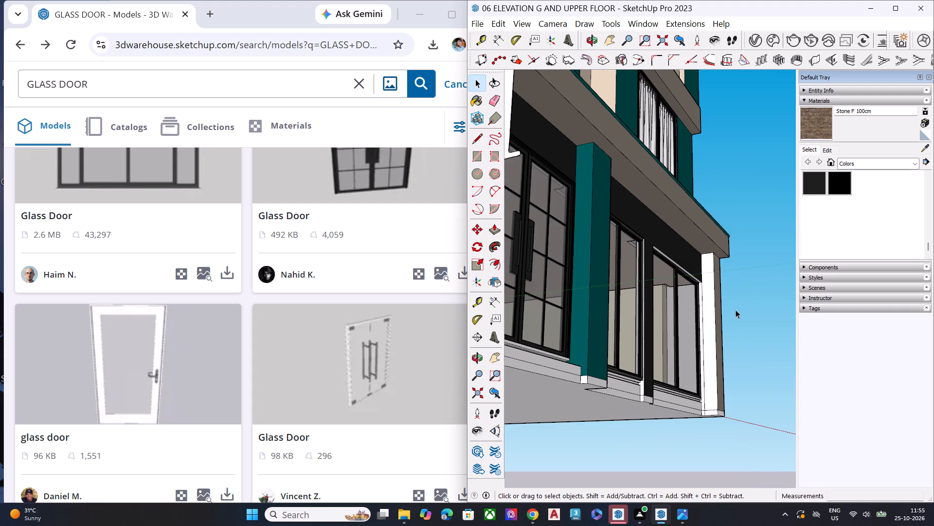
Save the model with nothing selected.
click(736, 311)
key(space)
middle_drag(744, 278, 711, 351)
key(ctrl+s)
Examine the whole facade from the street corner and the hanging sign beside the entrance doors.
scroll(701, 327, down, 7)
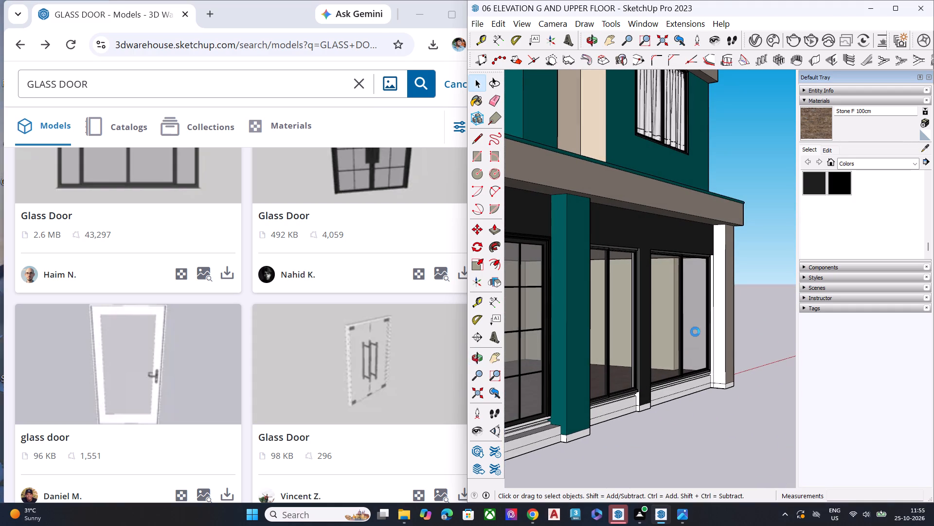
scroll(695, 332, down, 1)
key(space)
scroll(700, 345, down, 1)
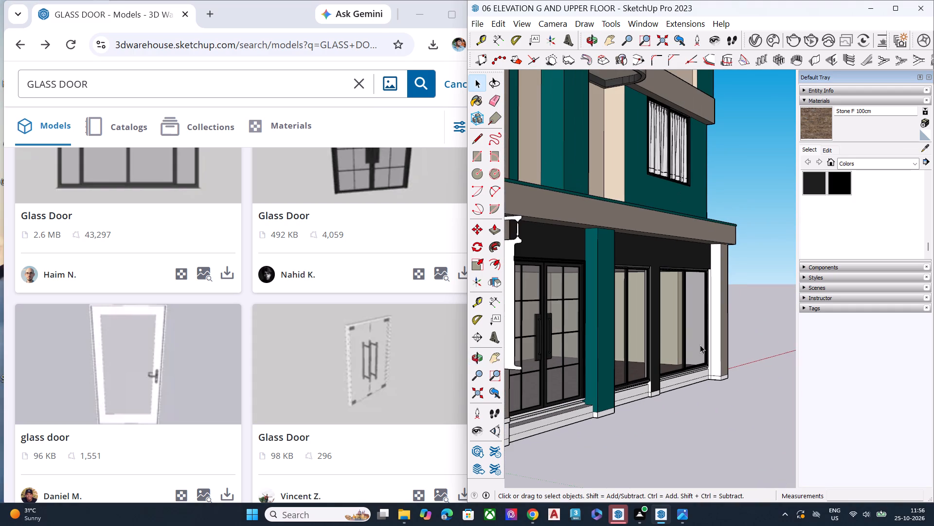
scroll(695, 332, down, 9)
key(space)
double_click(687, 387)
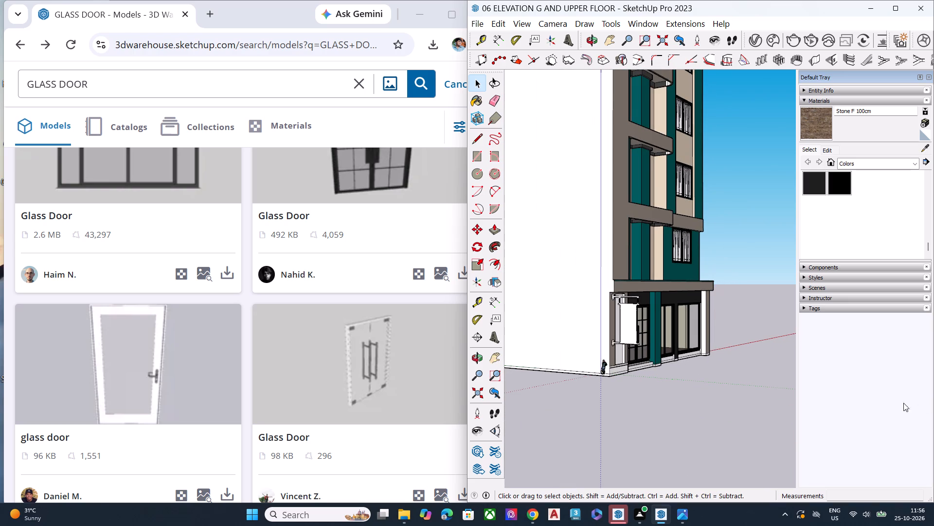
scroll(745, 265, up, 3)
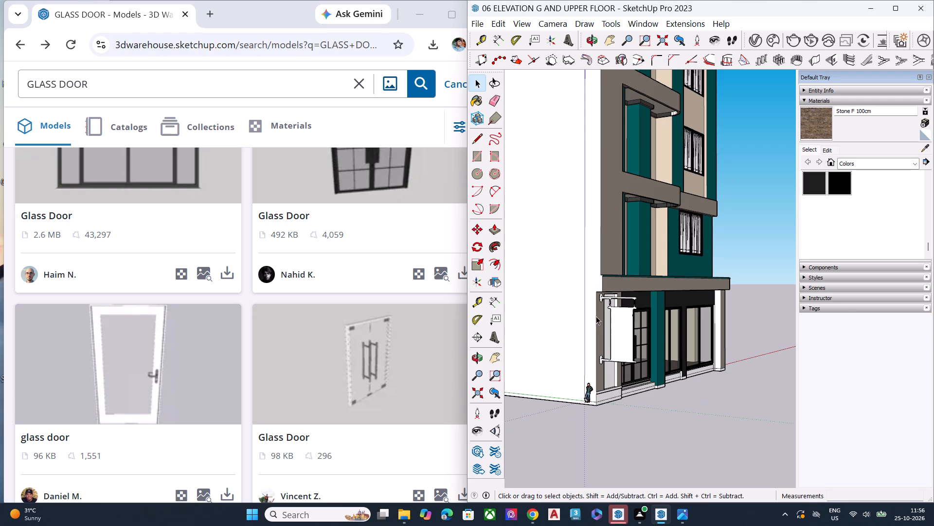
drag(575, 335, 555, 359)
scroll(627, 375, down, 3)
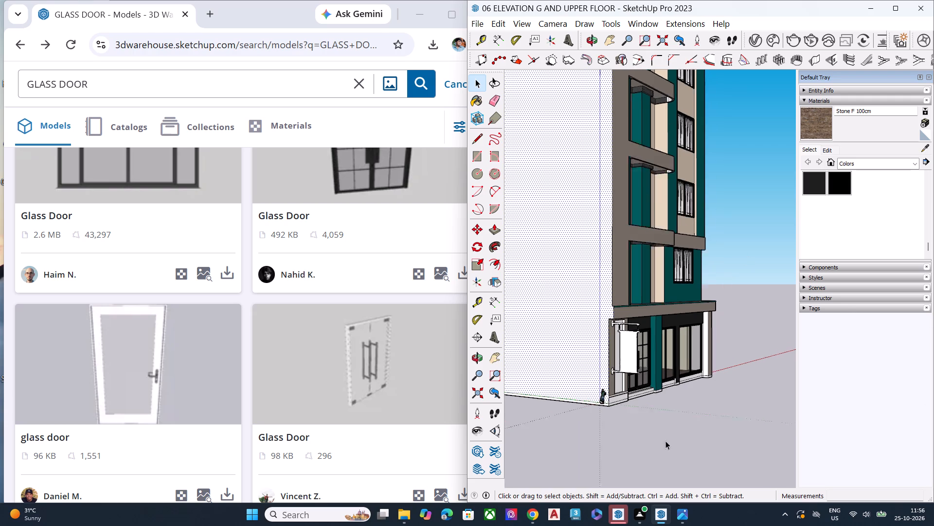
scroll(665, 441, down, 2)
click(664, 457)
key(space)
middle_drag(665, 456, 629, 456)
scroll(663, 437, up, 1)
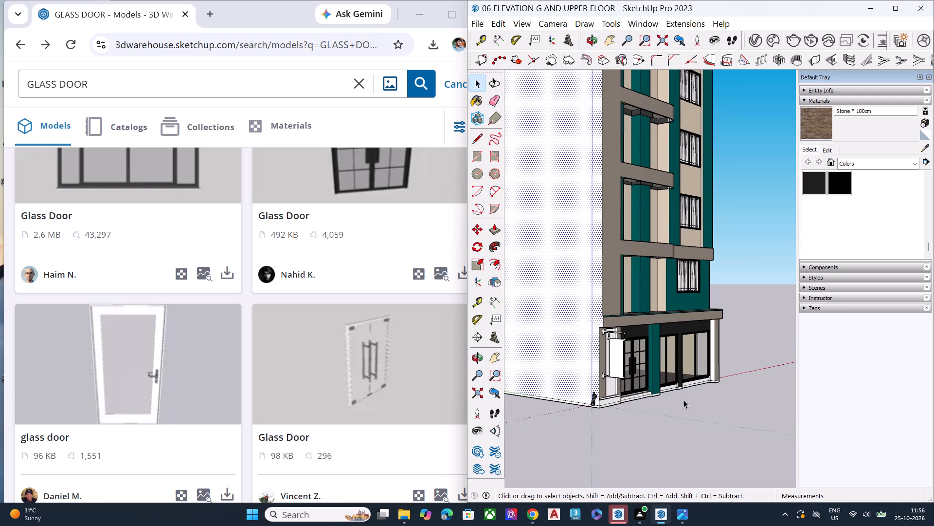
scroll(601, 322, up, 2)
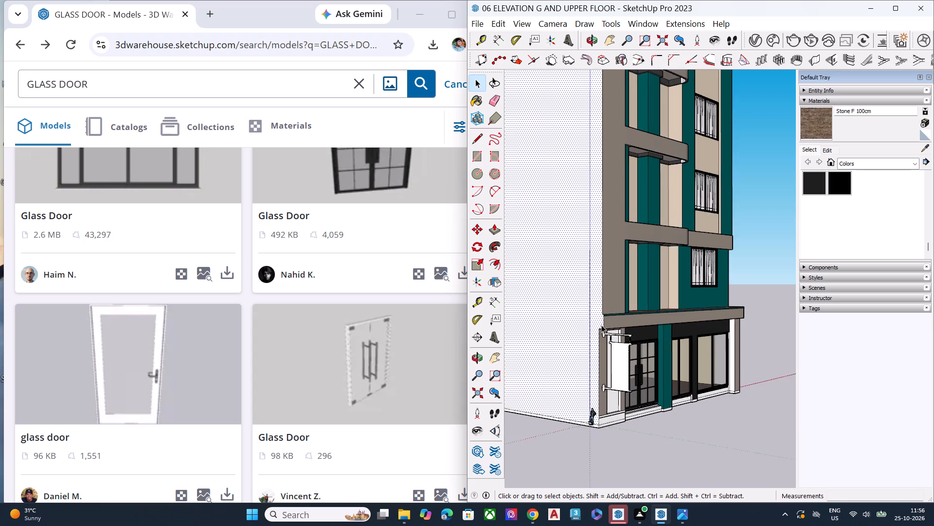
scroll(601, 325, up, 19)
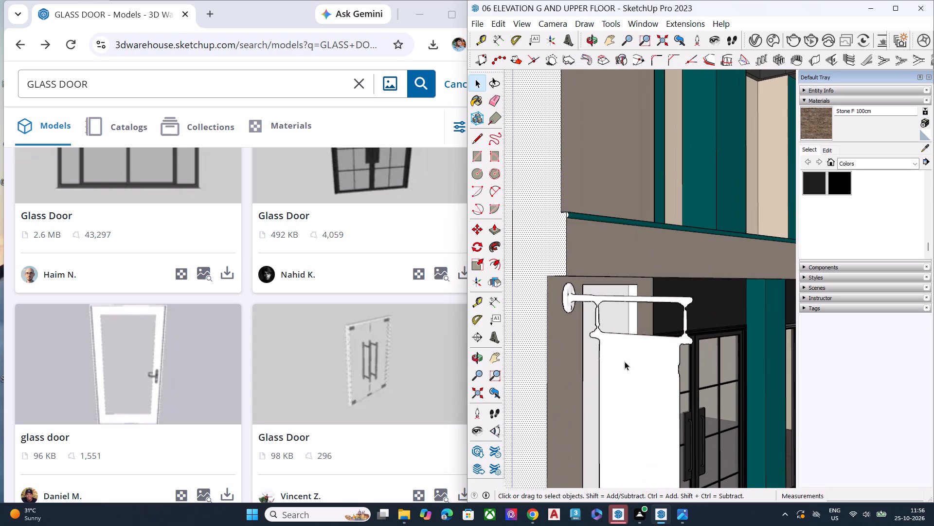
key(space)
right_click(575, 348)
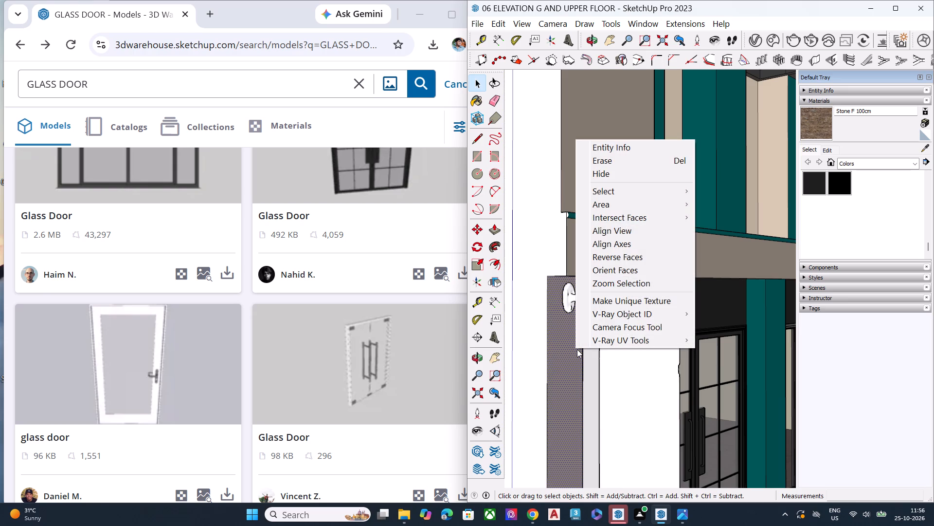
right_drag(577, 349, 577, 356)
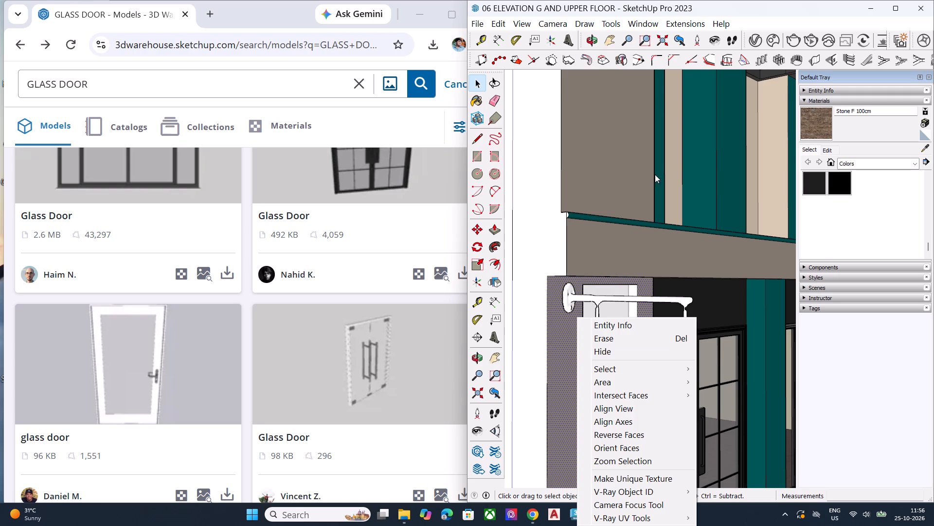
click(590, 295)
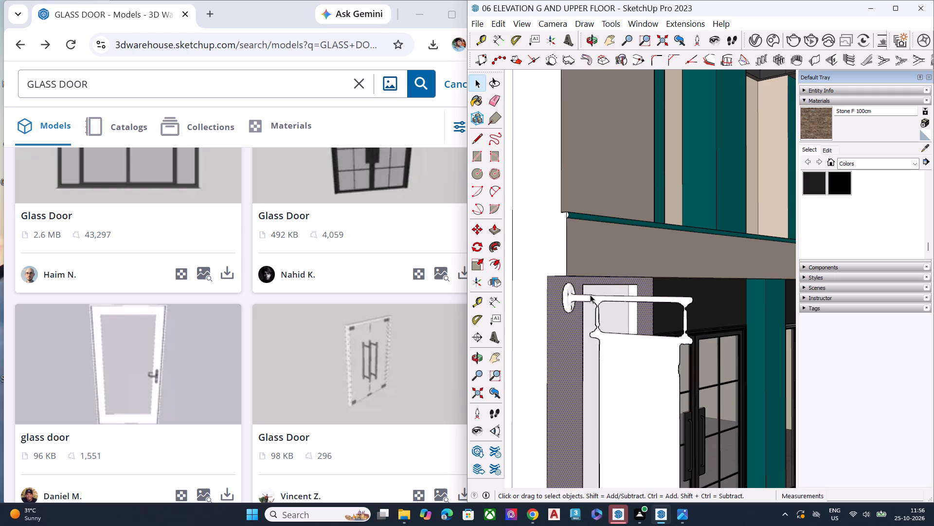
Raise the white hanging building sign about 12' 10" by its upper wall-side corner along the facade's outer vertical edge.
key(m)
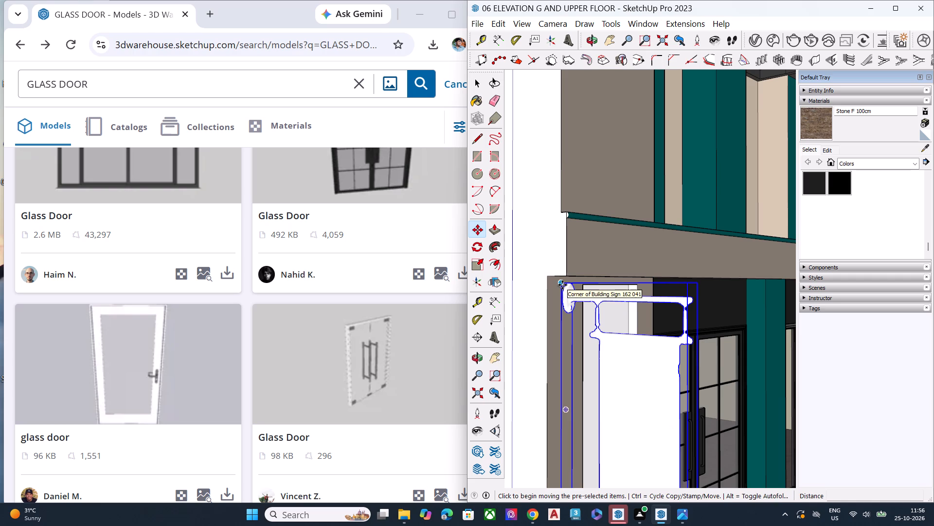
double_click(562, 285)
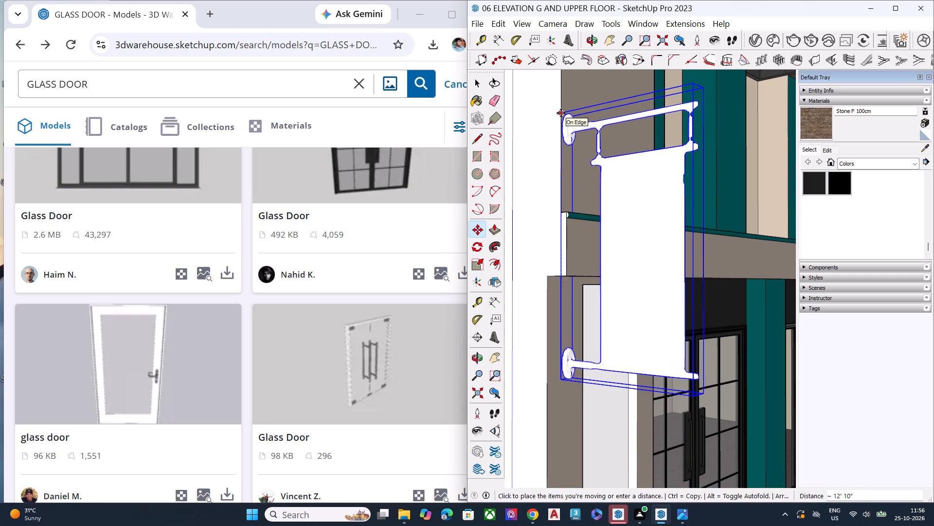
click(561, 113)
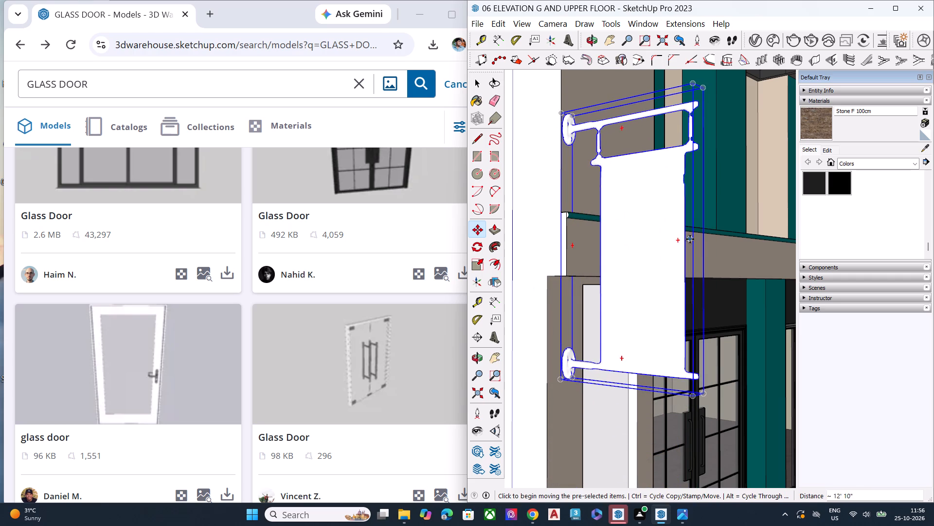
ctrl+scroll(690, 239, down, 2)
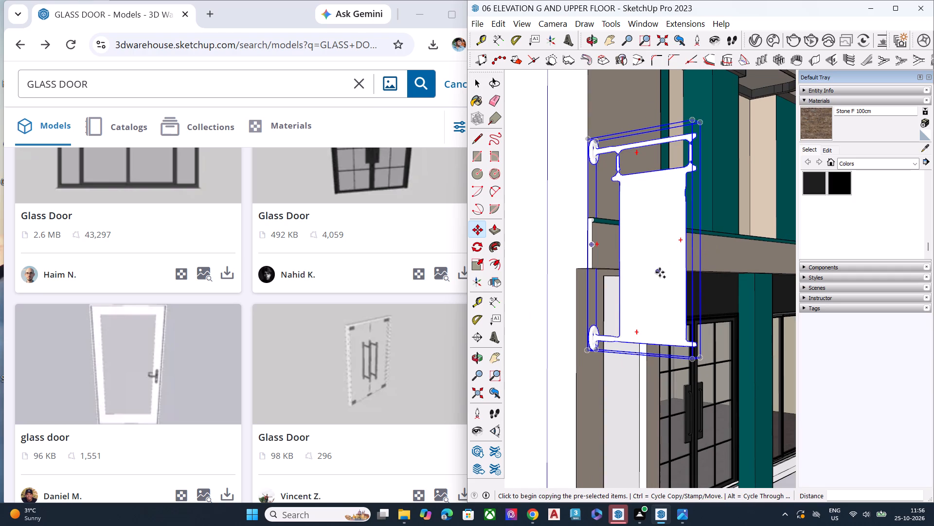
key(space)
Start scaling the raised building sign.
key(s)
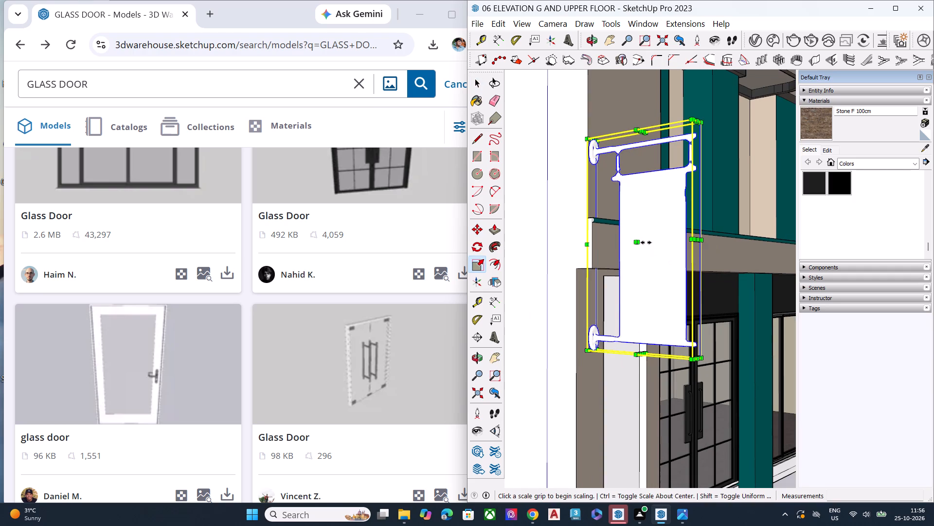
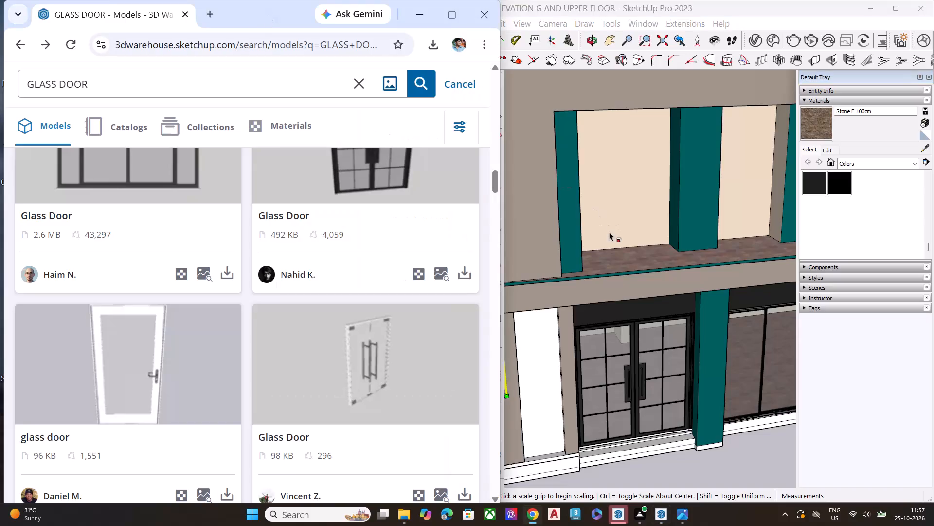
Scale the selected projecting sign at the building's front corner so that it becomes wider along the facade.
middle_drag(563, 227, 561, 216)
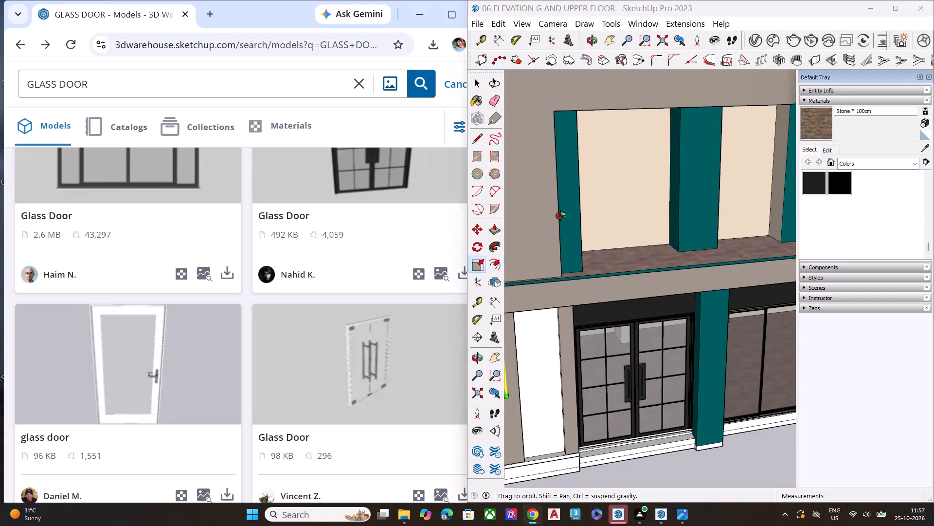
middle_drag(561, 216, 569, 153)
scroll(585, 154, down, 7)
middle_drag(533, 252, 469, 270)
scroll(469, 270, up, 3)
scroll(518, 219, down, 1)
scroll(518, 219, up, 2)
scroll(520, 218, down, 1)
scroll(520, 218, up, 1)
scroll(520, 218, down, 1)
scroll(520, 218, up, 3)
scroll(552, 250, up, 6)
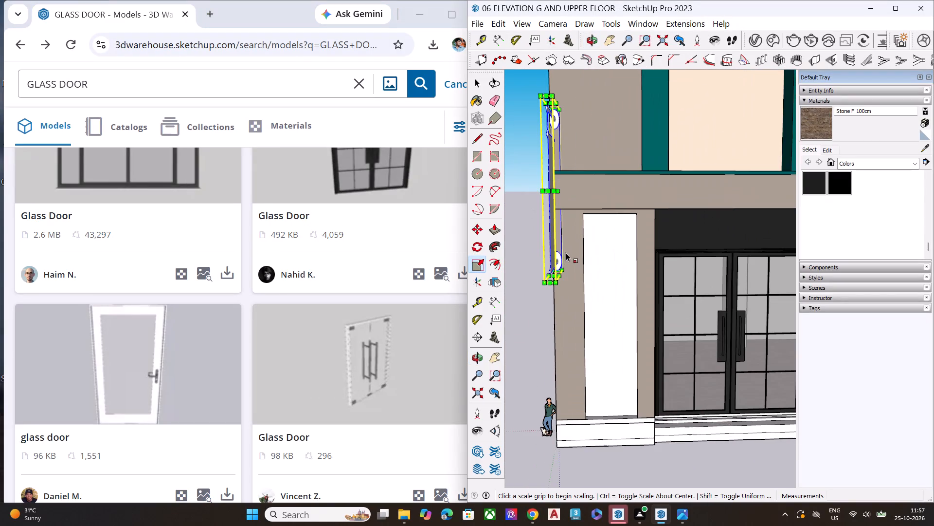
middle_drag(577, 260, 574, 305)
scroll(565, 282, up, 7)
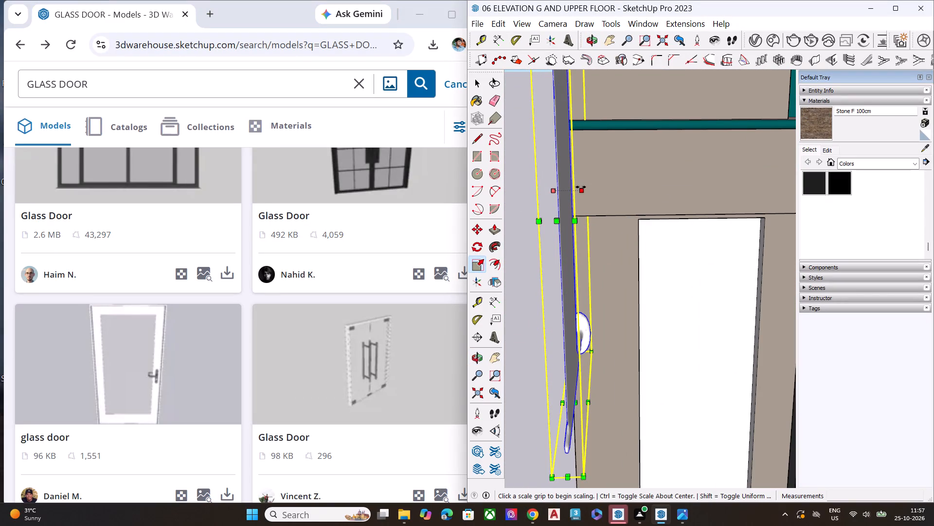
click(581, 187)
click(612, 182)
key(space)
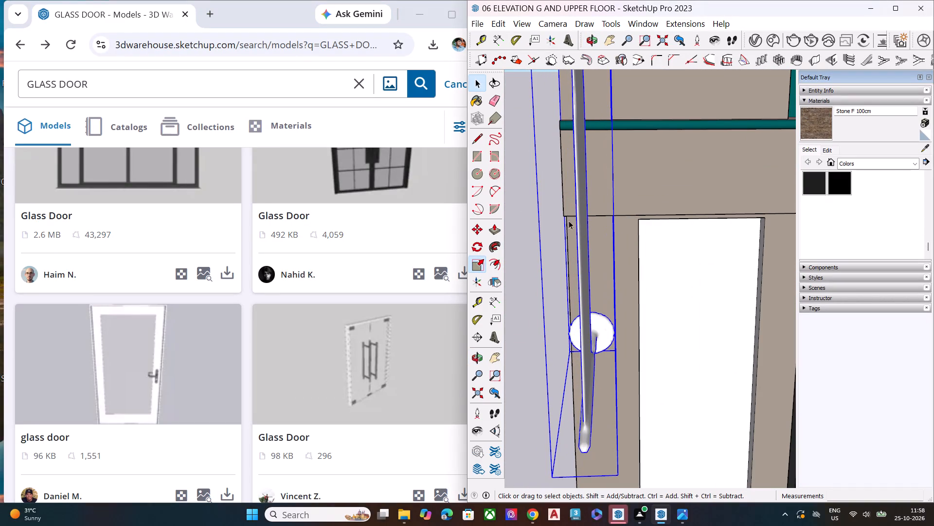
click(535, 298)
Examine the resized corner sign and the whole building facade from several angles.
scroll(532, 260, down, 1)
scroll(533, 259, up, 3)
scroll(542, 256, down, 2)
scroll(544, 255, up, 1)
scroll(548, 254, down, 3)
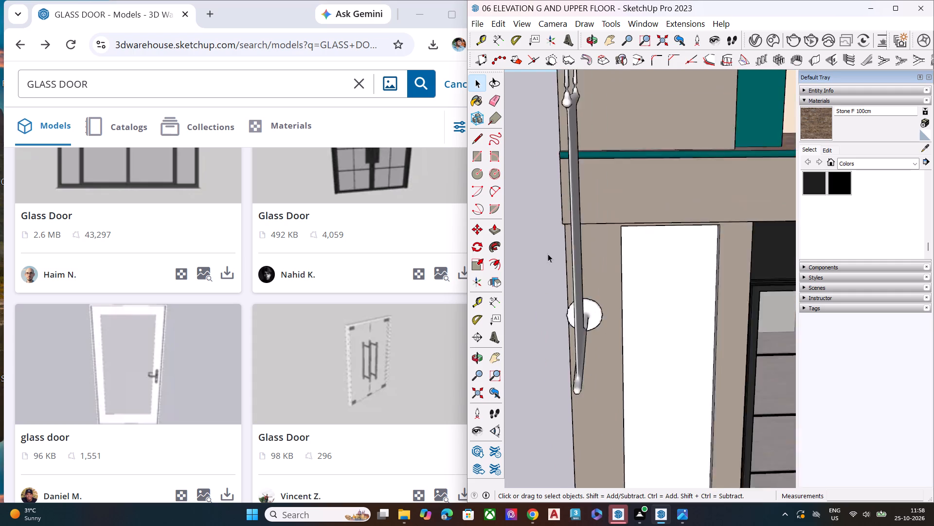
scroll(548, 254, down, 6)
scroll(558, 269, up, 1)
scroll(558, 269, down, 2)
middle_drag(564, 338, 535, 222)
scroll(556, 218, down, 8)
middle_drag(618, 277, 464, 305)
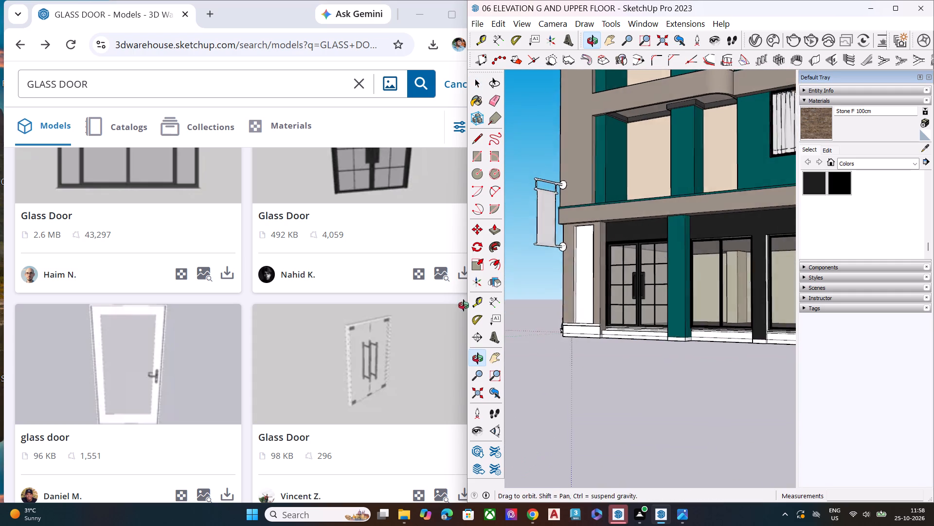
middle_drag(464, 305, 463, 305)
scroll(578, 269, down, 1)
scroll(578, 269, up, 1)
scroll(578, 269, down, 1)
scroll(578, 269, up, 1)
scroll(578, 269, down, 3)
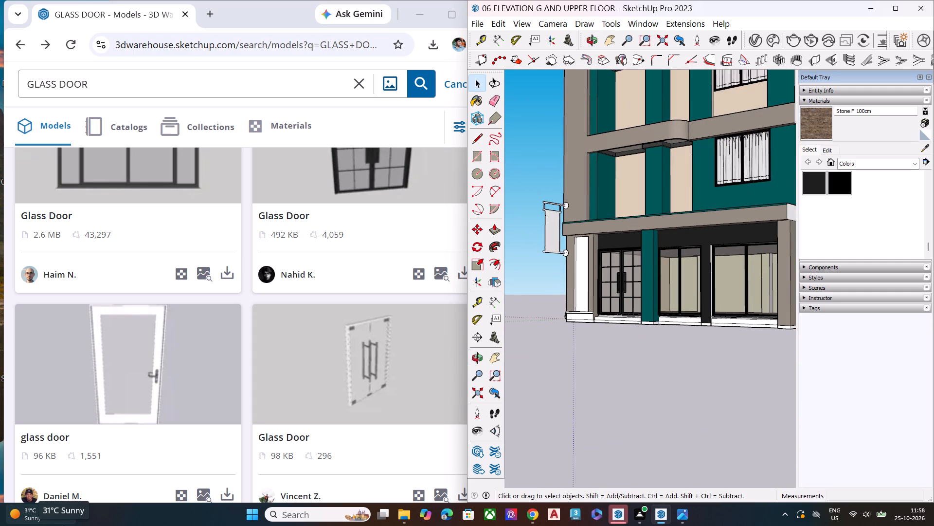
scroll(64, 525, down, 8)
scroll(518, 489, down, 1)
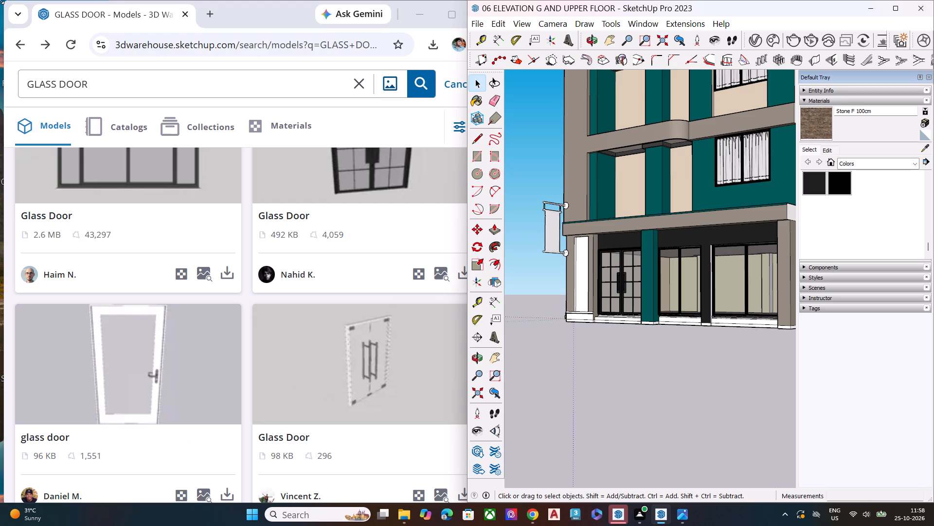
scroll(614, 175, down, 7)
middle_drag(719, 292, 662, 248)
scroll(640, 228, up, 2)
scroll(665, 292, down, 2)
key(space)
scroll(670, 306, up, 2)
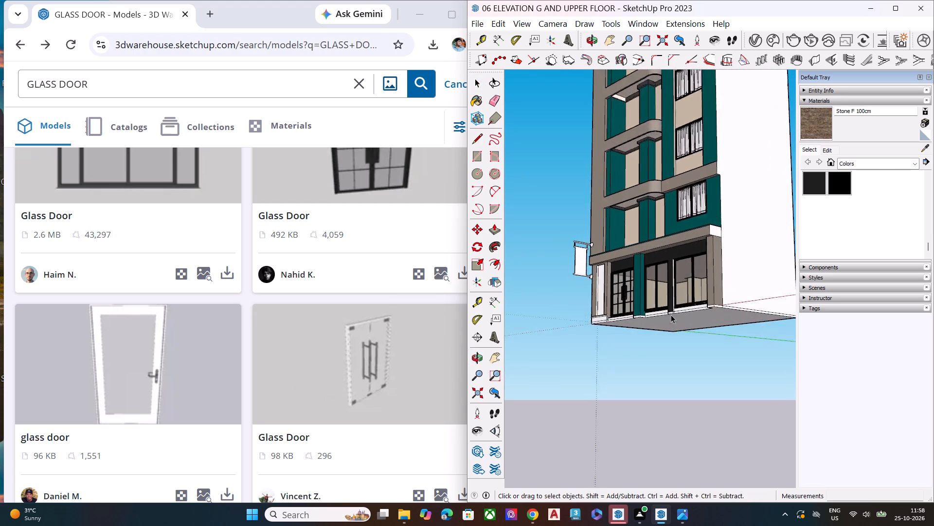
scroll(671, 315, up, 2)
scroll(599, 401, down, 5)
scroll(646, 207, down, 4)
scroll(651, 244, up, 1)
scroll(652, 254, down, 3)
middle_drag(655, 238, 784, 233)
scroll(705, 187, up, 6)
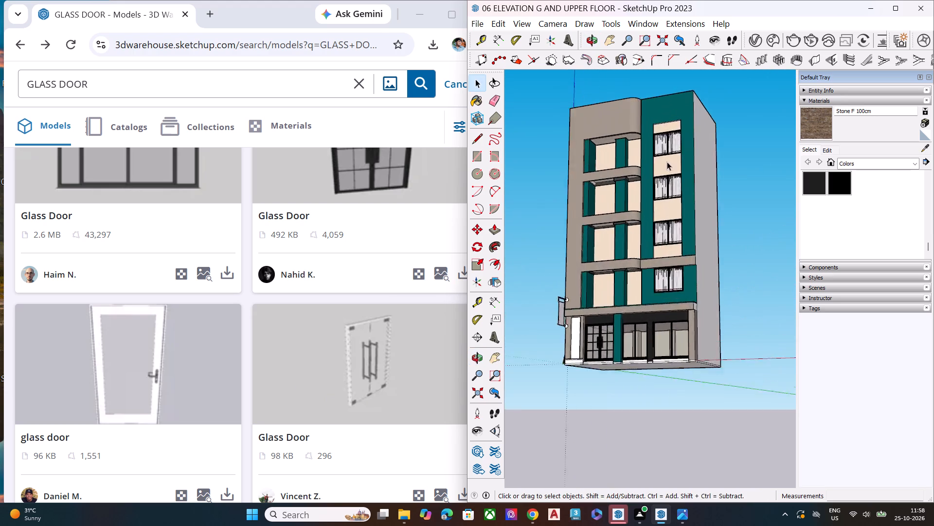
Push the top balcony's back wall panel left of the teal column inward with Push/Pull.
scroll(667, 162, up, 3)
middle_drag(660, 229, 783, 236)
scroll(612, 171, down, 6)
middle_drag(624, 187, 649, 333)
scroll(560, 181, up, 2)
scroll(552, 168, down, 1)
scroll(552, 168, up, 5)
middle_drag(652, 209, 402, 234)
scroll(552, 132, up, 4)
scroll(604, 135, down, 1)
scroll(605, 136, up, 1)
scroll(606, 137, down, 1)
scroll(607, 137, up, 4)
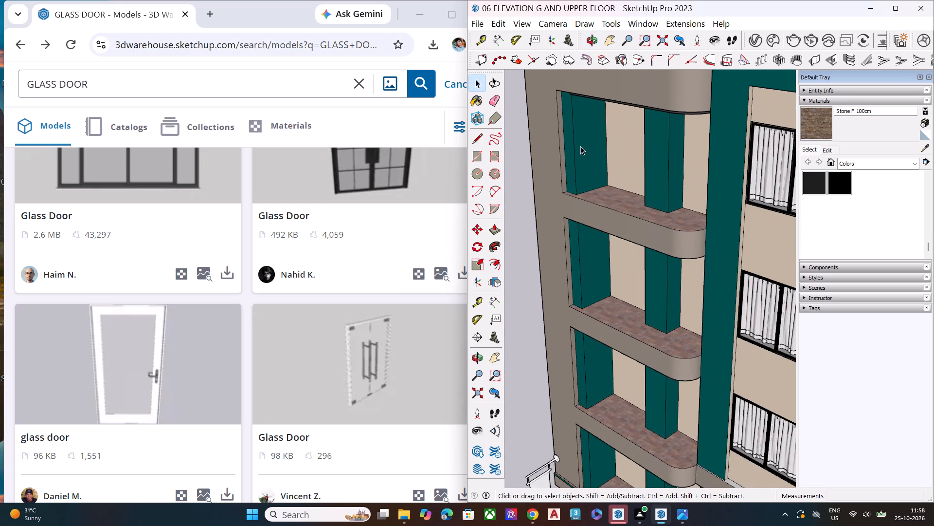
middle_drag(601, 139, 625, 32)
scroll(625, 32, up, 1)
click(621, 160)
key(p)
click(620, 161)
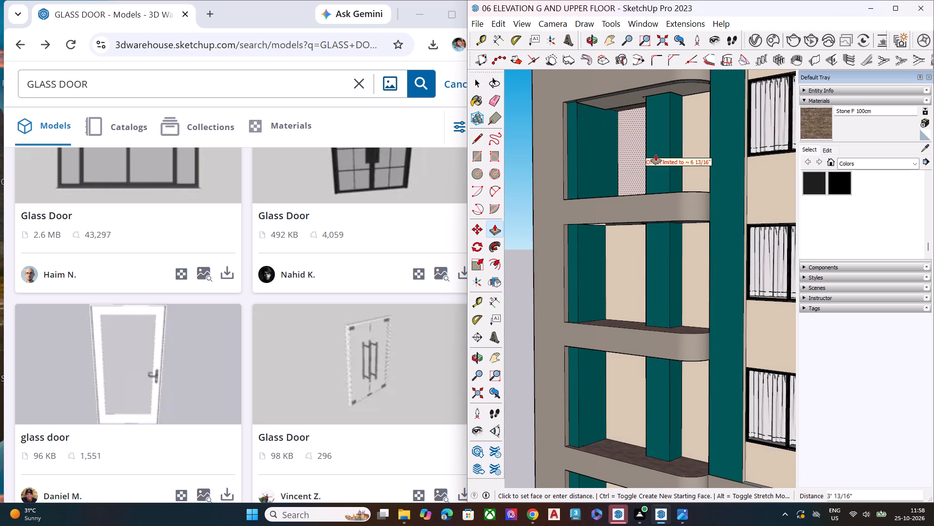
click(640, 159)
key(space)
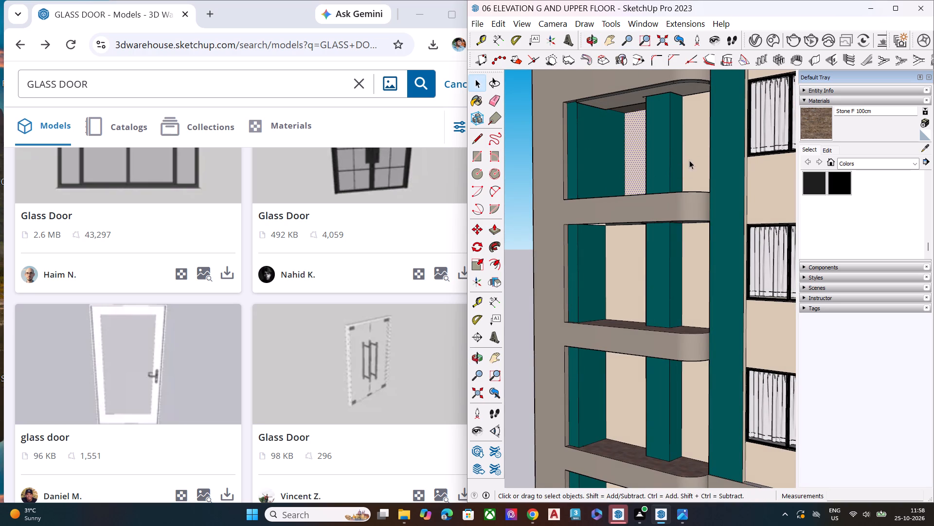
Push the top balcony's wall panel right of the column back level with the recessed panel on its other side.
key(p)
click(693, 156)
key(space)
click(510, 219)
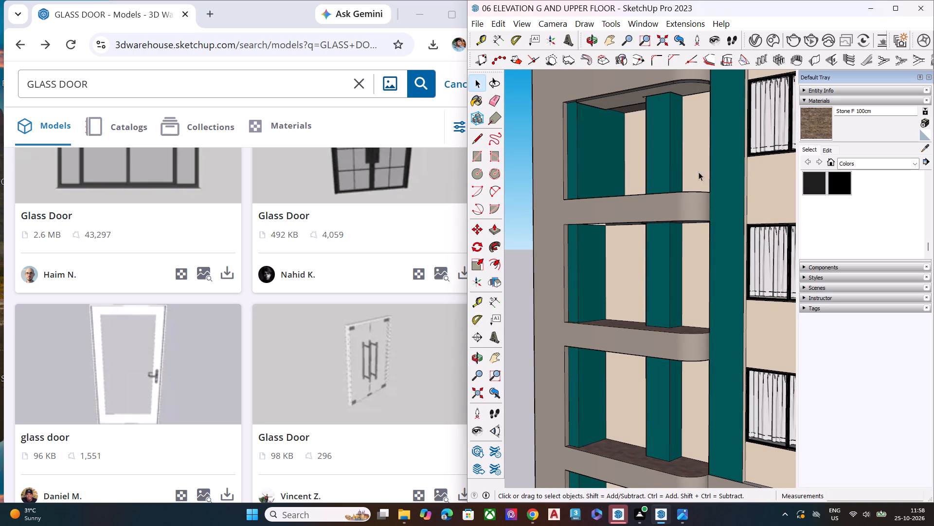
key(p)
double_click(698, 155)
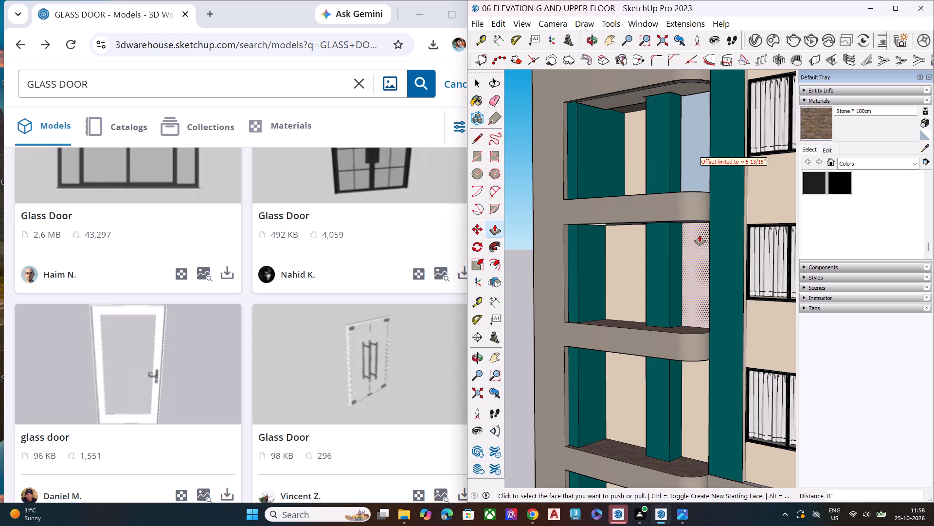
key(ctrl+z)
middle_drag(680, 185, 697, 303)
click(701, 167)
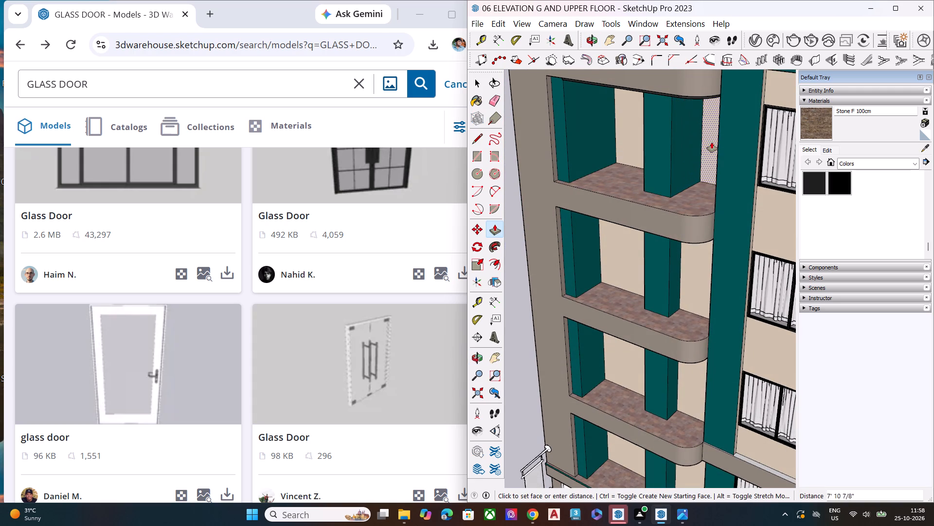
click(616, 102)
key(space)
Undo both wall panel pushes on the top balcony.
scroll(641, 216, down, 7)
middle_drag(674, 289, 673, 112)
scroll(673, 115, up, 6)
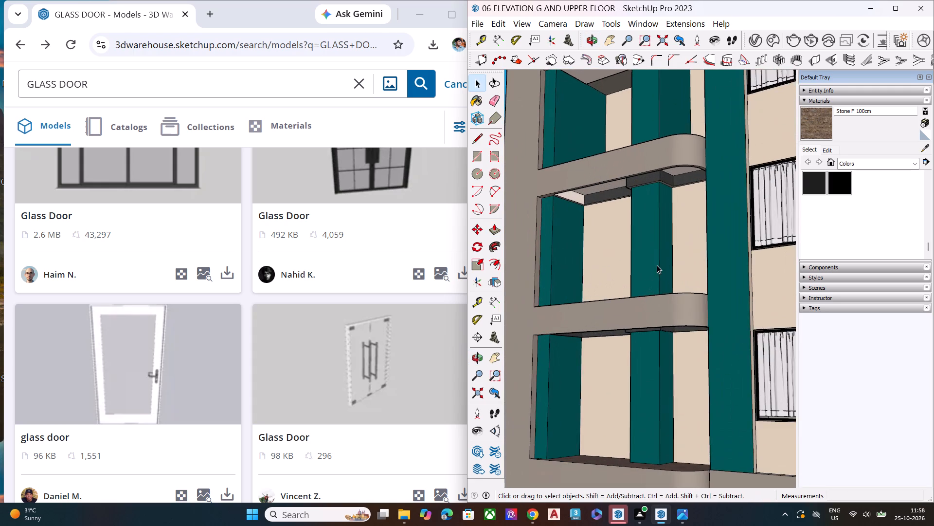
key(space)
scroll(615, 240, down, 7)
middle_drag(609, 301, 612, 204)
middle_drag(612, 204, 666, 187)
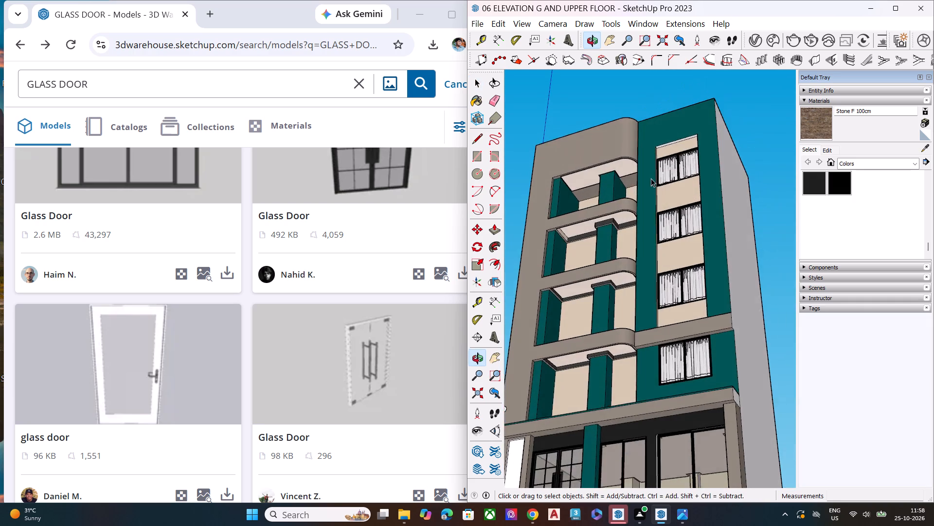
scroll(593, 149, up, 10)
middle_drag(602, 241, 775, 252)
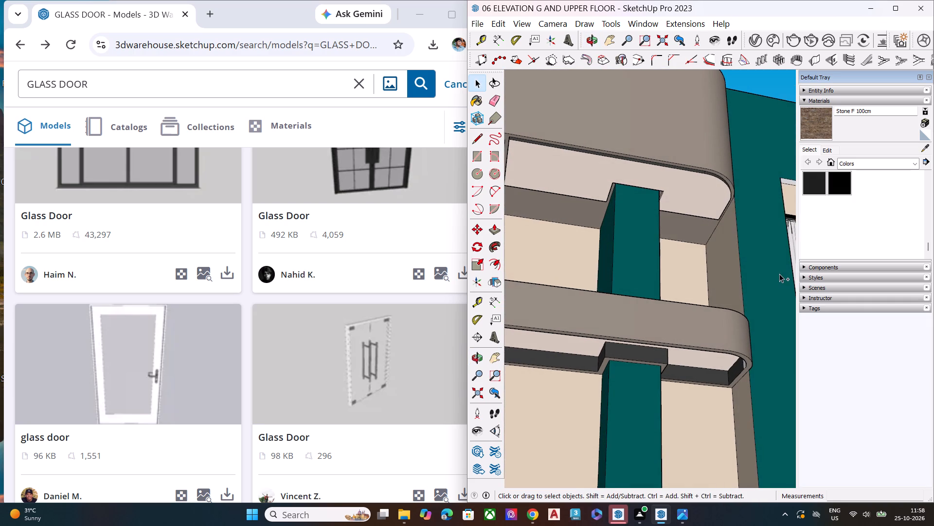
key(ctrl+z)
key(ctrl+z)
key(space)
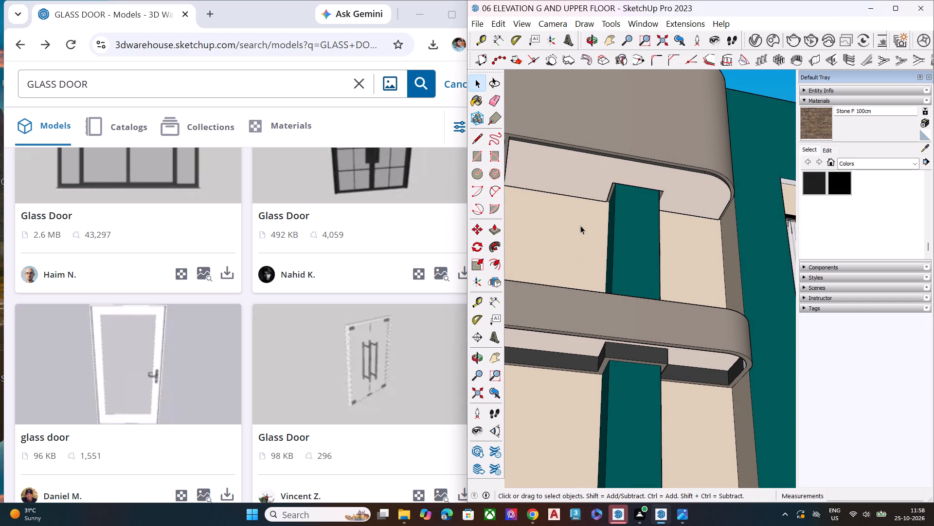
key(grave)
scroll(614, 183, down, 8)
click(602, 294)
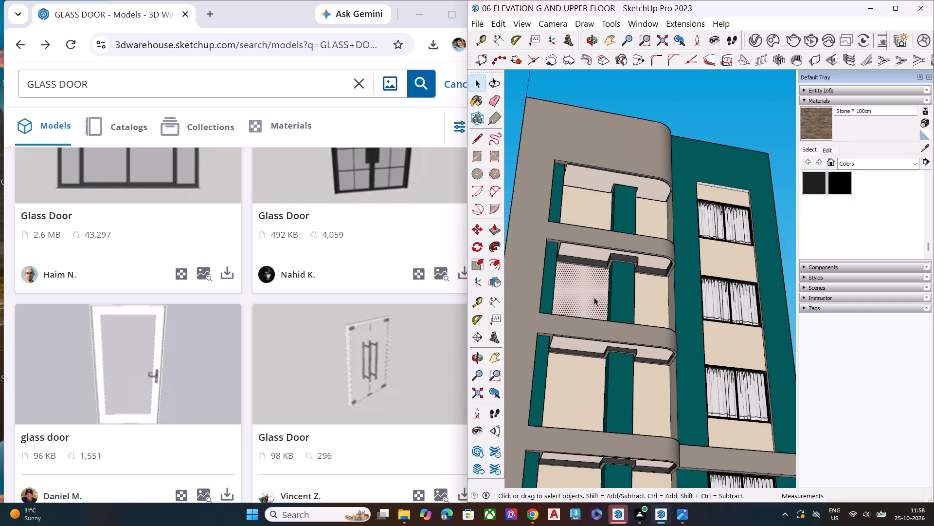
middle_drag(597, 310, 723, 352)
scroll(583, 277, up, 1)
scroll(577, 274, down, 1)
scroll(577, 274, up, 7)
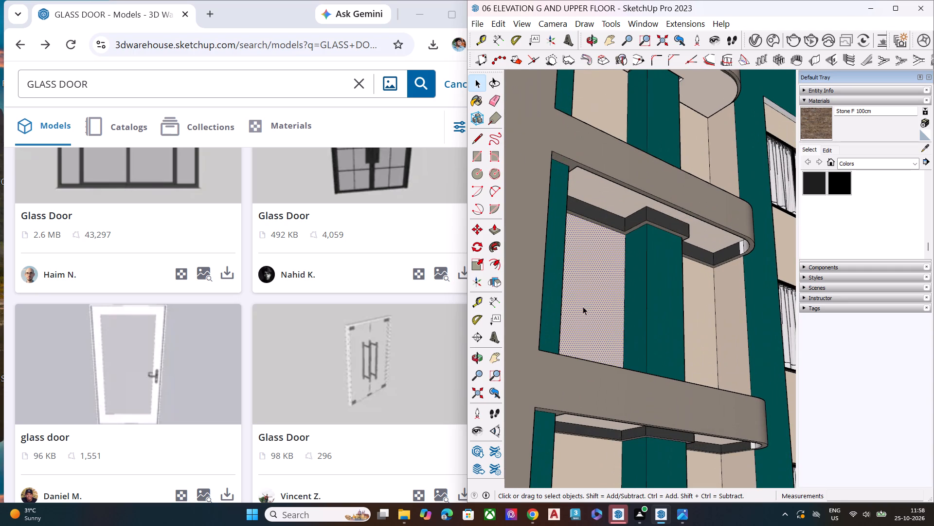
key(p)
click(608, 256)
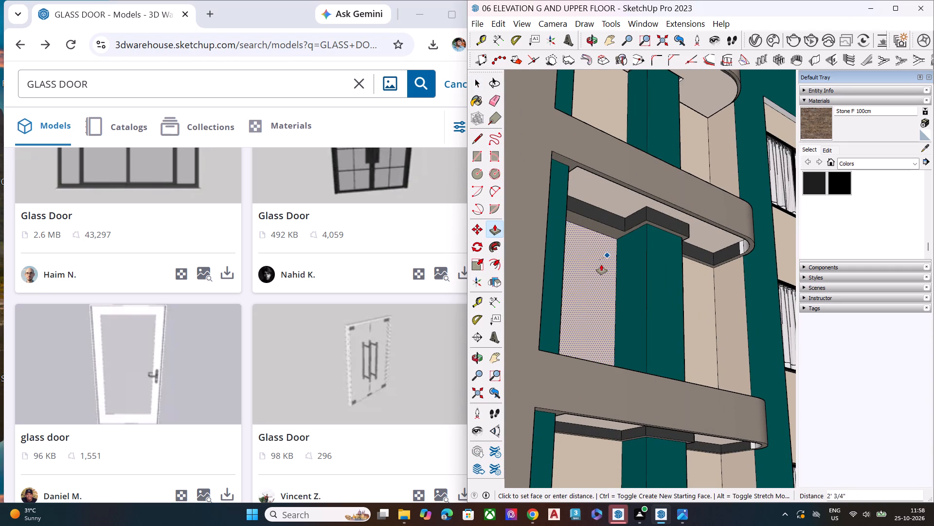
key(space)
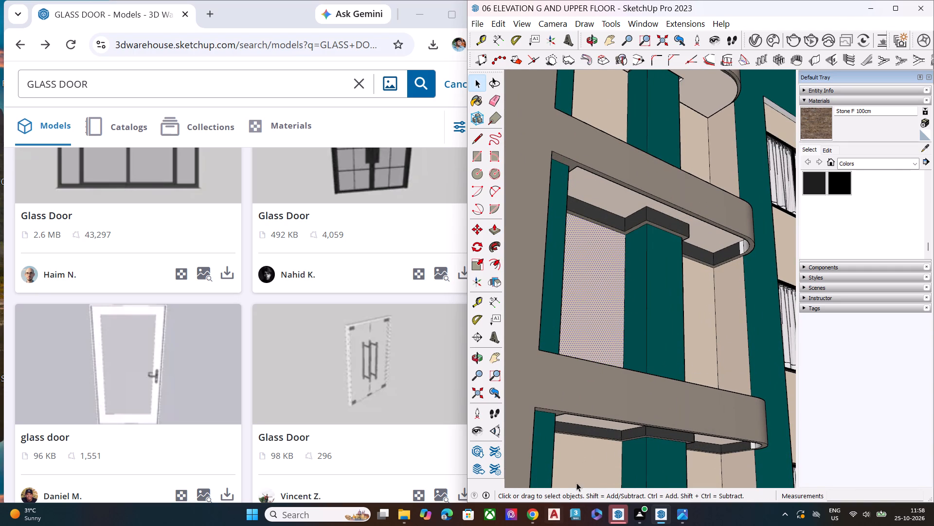
Switch from the browser to the MEDICAL CENTER reference image in Photos, beside the model.
click(419, 12)
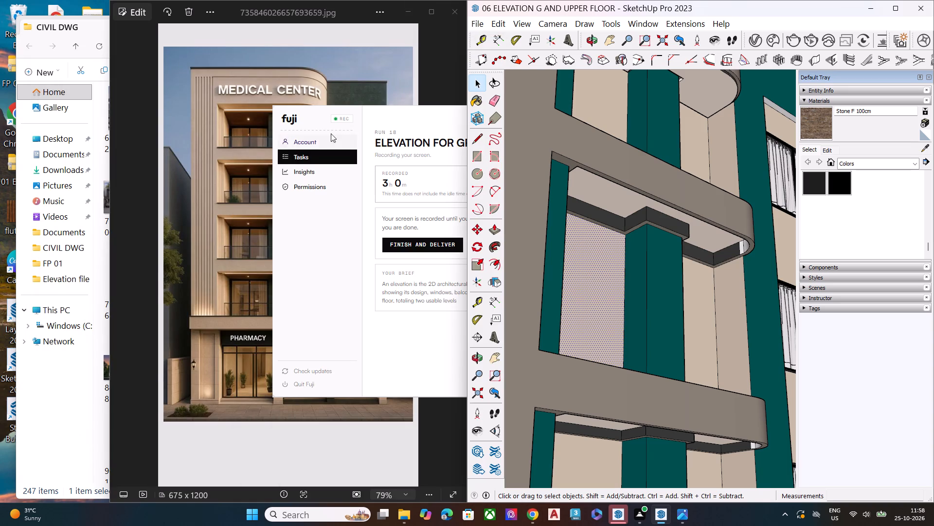
click(357, 8)
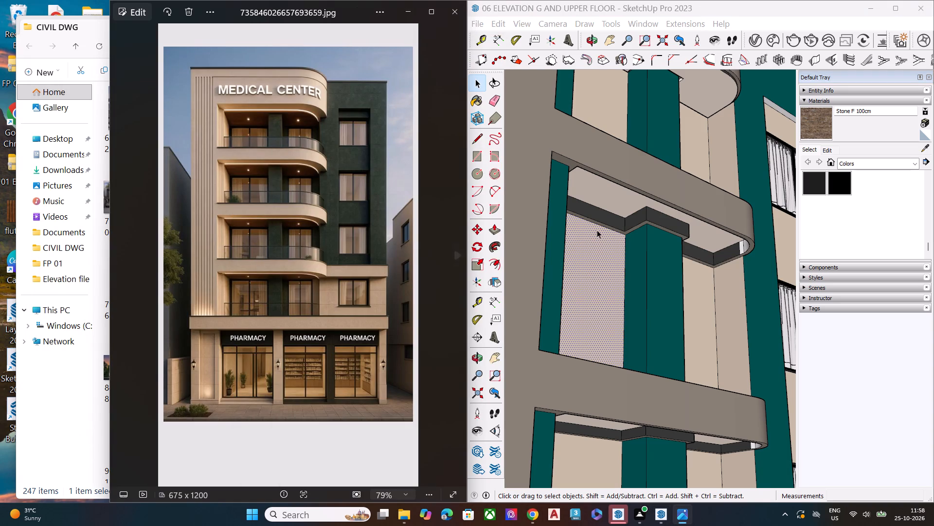
Push the wall panel left of the column on the second balcony from the top inward by about 9 inches.
scroll(604, 281, up, 1)
scroll(603, 282, down, 1)
scroll(602, 283, up, 2)
scroll(602, 285, down, 1)
scroll(602, 285, up, 2)
click(602, 286)
key(p)
click(605, 295)
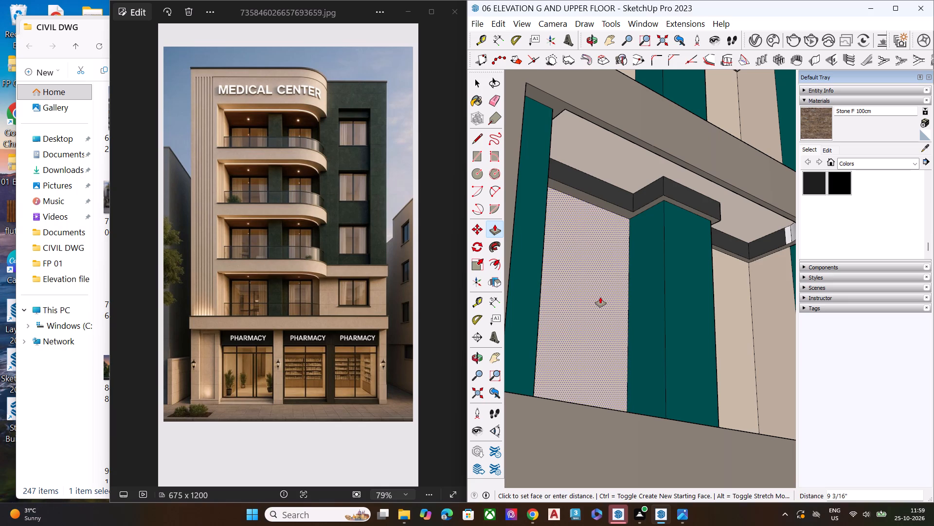
click(600, 297)
key(space)
Repeat the same push on the second balcony's right wall panel and both wall panels of the balcony below it.
scroll(504, 282, down, 3)
scroll(511, 279, up, 1)
scroll(517, 277, down, 1)
scroll(518, 275, up, 4)
scroll(530, 274, down, 9)
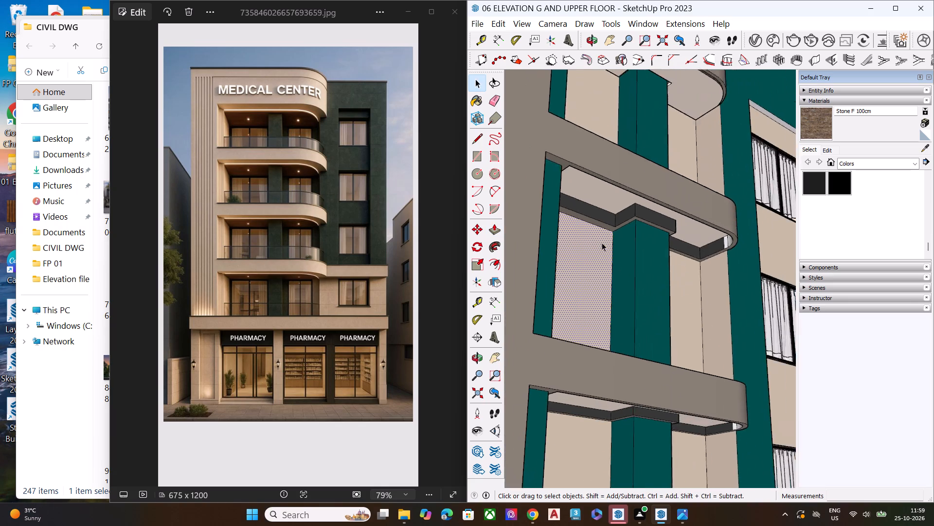
scroll(602, 243, down, 10)
click(779, 212)
scroll(596, 304, up, 3)
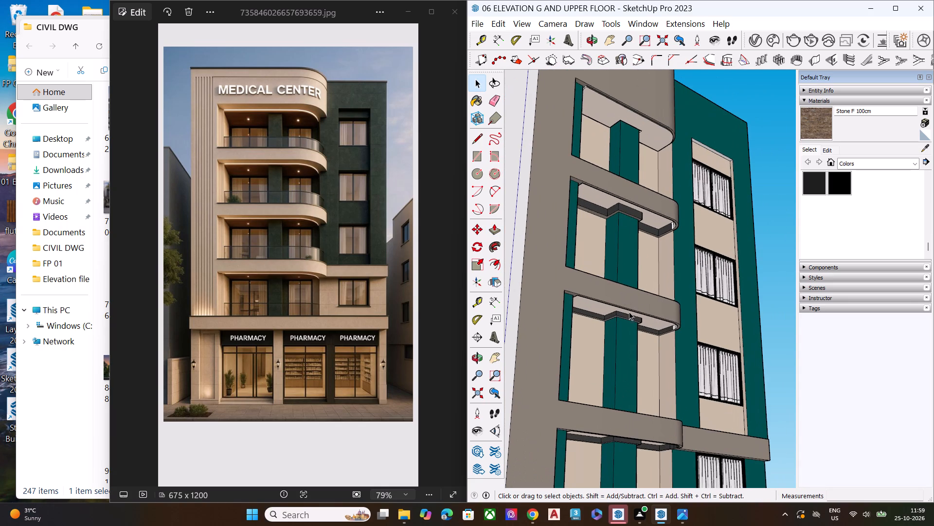
key(p)
scroll(647, 264, up, 1)
scroll(647, 264, down, 1)
scroll(647, 264, up, 4)
double_click(647, 264)
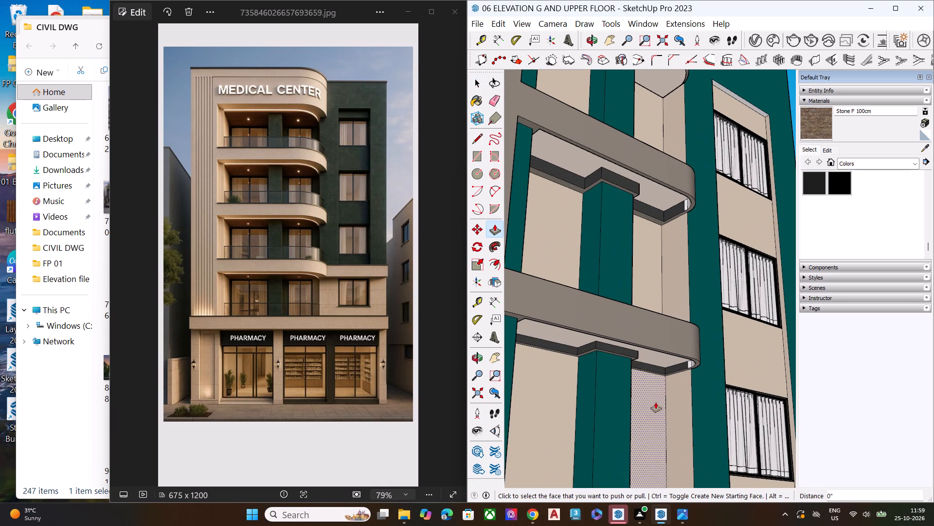
double_click(656, 402)
double_click(548, 420)
Repeat the same push on the wall panels either side of the column on the lowest balcony.
scroll(623, 295, down, 10)
scroll(627, 292, up, 1)
scroll(627, 292, down, 3)
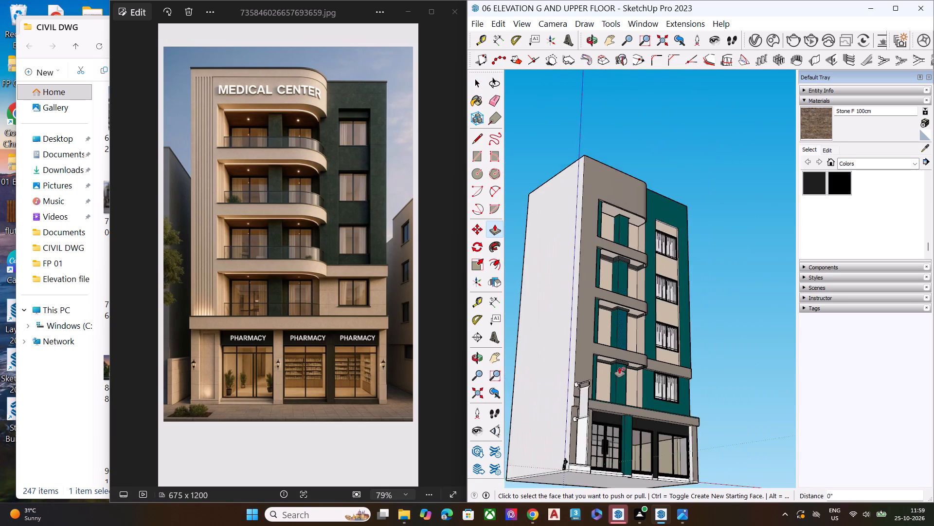
scroll(606, 438, up, 6)
scroll(606, 438, down, 1)
scroll(607, 340, up, 1)
scroll(607, 340, down, 1)
scroll(607, 340, up, 4)
scroll(607, 340, down, 1)
scroll(607, 340, up, 1)
scroll(607, 340, down, 1)
scroll(607, 340, up, 2)
double_click(607, 340)
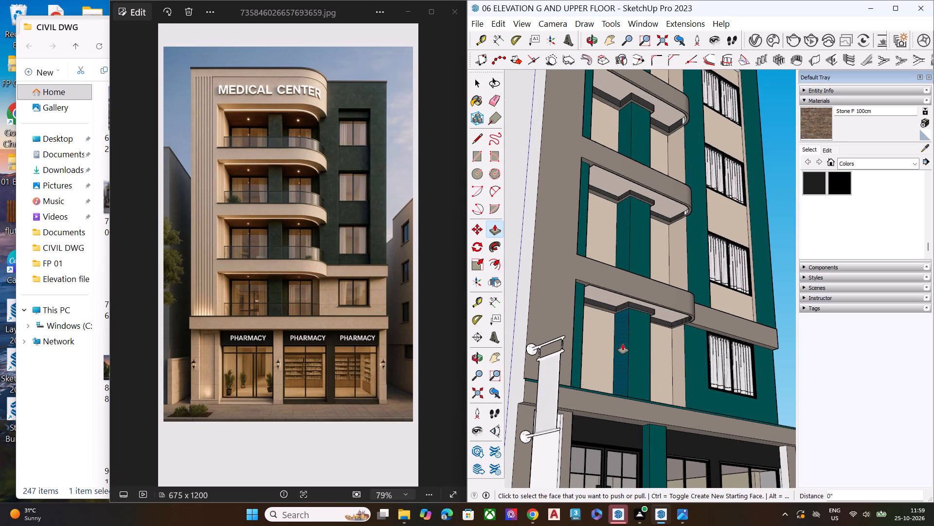
double_click(664, 345)
key(space)
Examine the balcony levels across the whole front facade.
scroll(575, 357, down, 9)
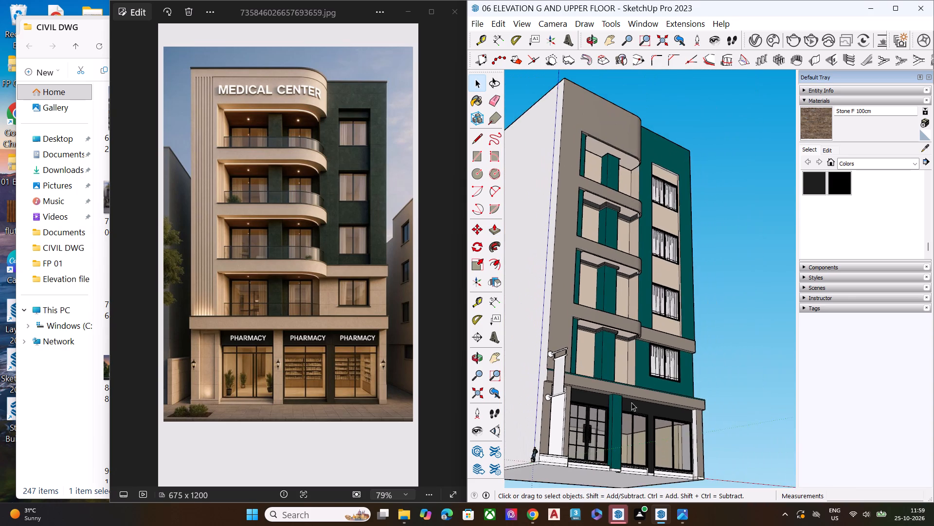
middle_drag(654, 364, 628, 512)
middle_drag(650, 198, 533, 225)
scroll(621, 179, up, 6)
scroll(621, 226, down, 1)
scroll(620, 226, up, 1)
scroll(618, 227, down, 3)
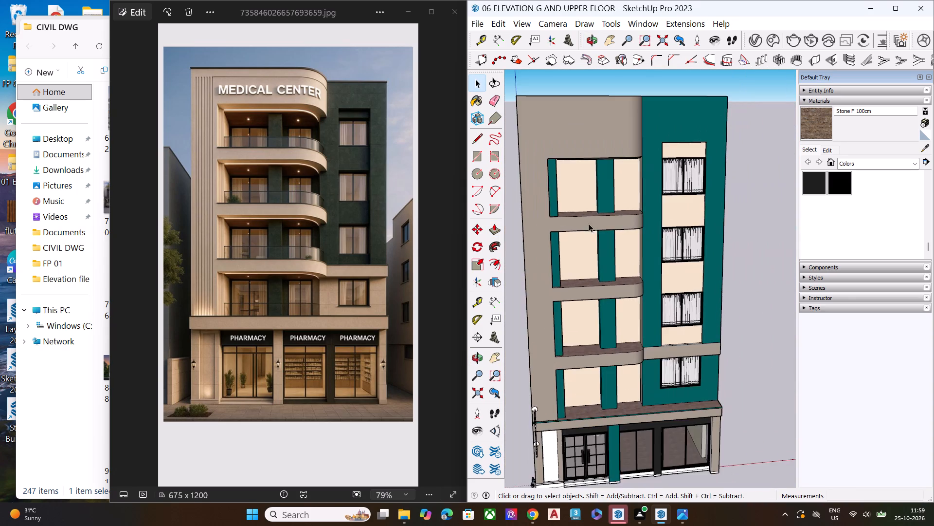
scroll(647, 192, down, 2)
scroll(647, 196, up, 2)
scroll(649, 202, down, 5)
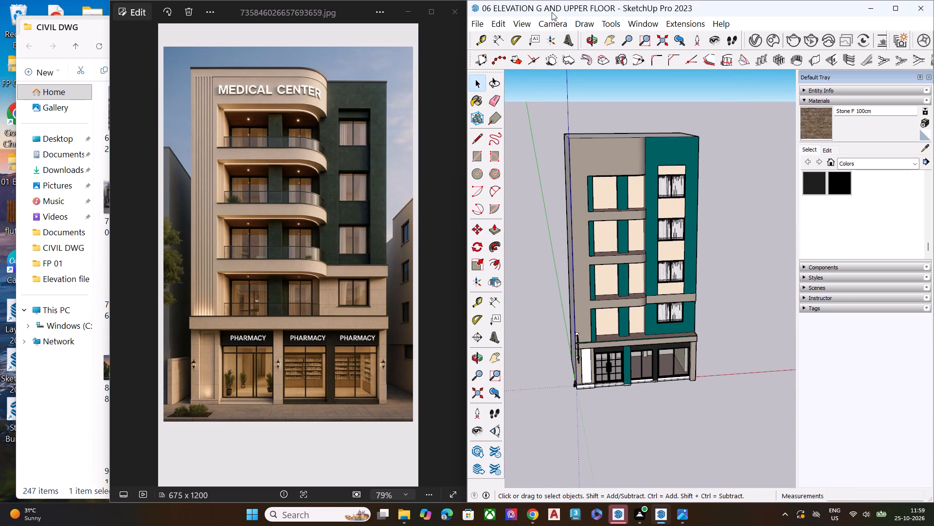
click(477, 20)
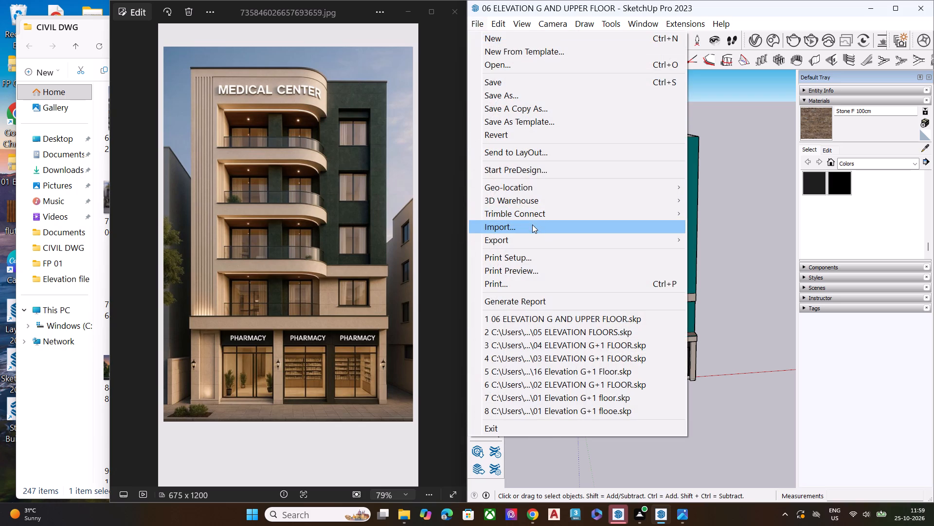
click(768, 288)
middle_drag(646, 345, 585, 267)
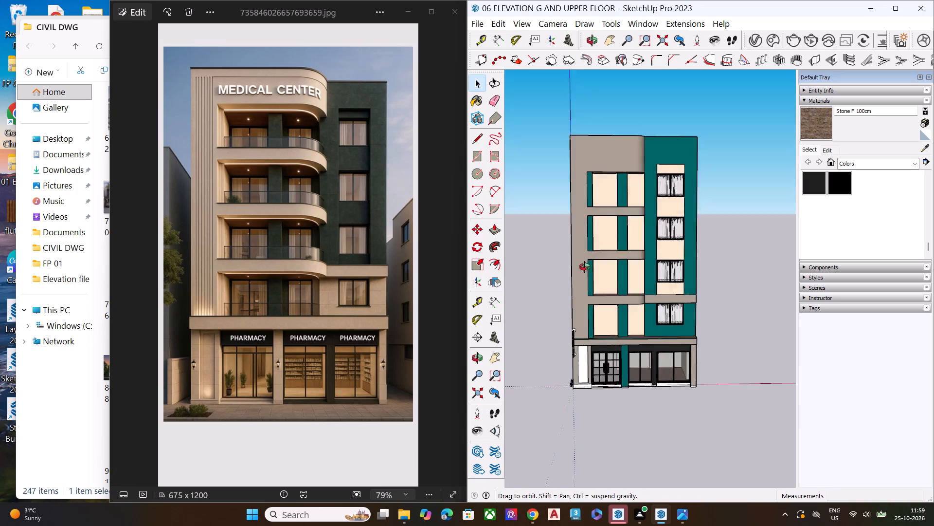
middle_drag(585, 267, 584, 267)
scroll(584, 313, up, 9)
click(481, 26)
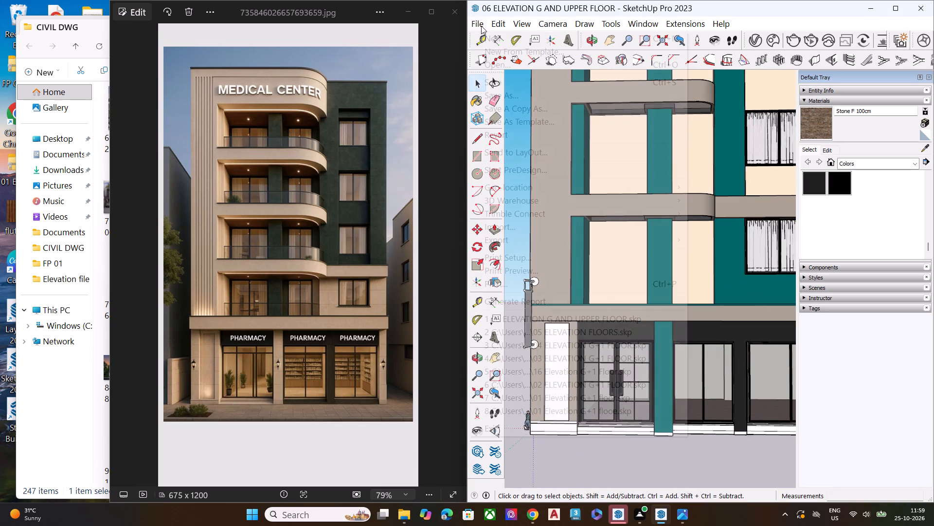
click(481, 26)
Switch to Chrome and look through the 3D Warehouse GLASS DOOR search results for a suitable model.
click(534, 521)
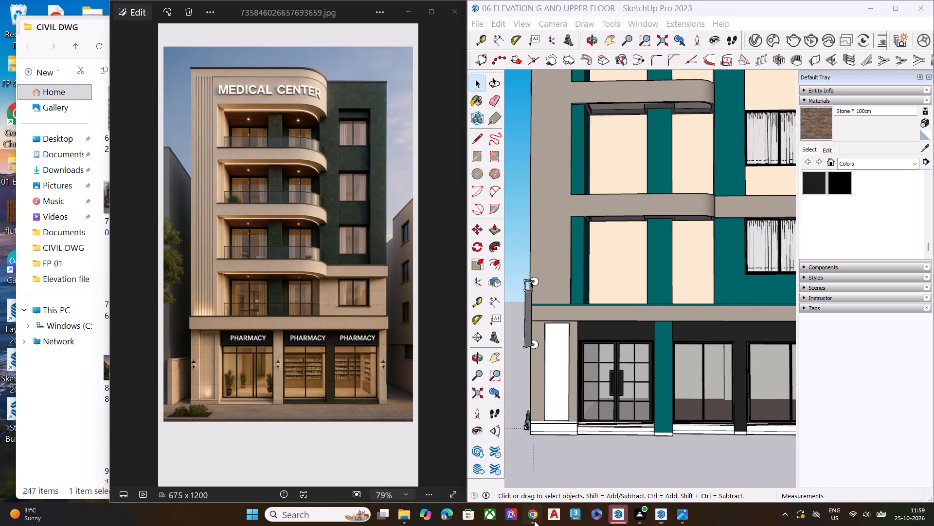
scroll(153, 314, up, 4)
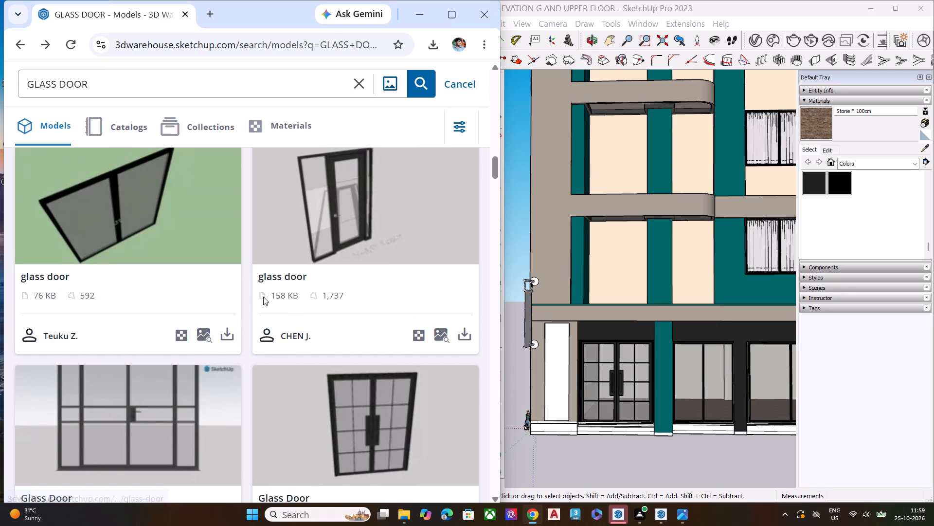
scroll(313, 299, up, 3)
scroll(313, 299, down, 7)
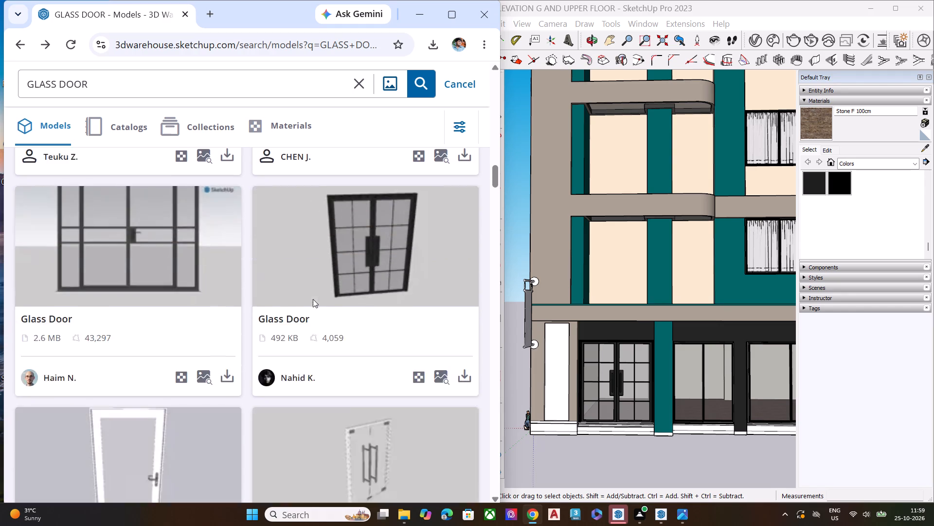
scroll(313, 299, up, 1)
scroll(313, 299, down, 2)
scroll(313, 299, up, 8)
click(429, 14)
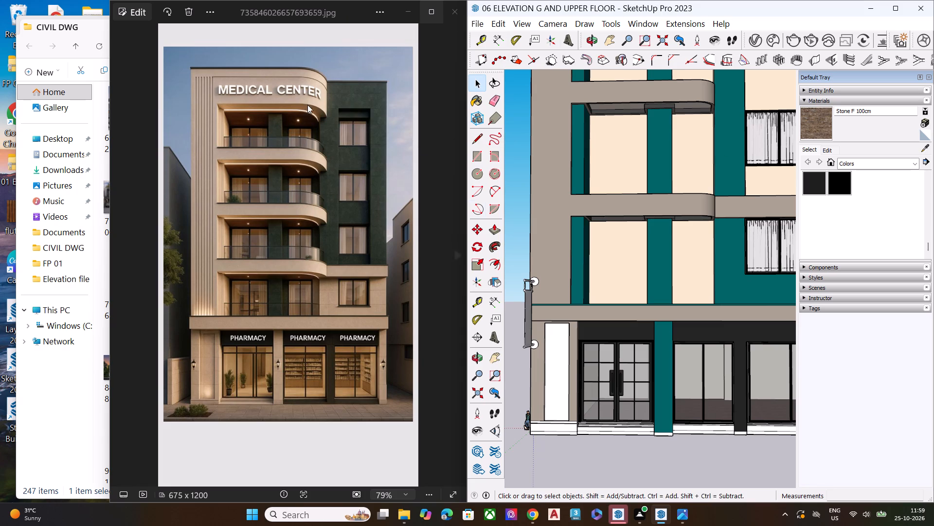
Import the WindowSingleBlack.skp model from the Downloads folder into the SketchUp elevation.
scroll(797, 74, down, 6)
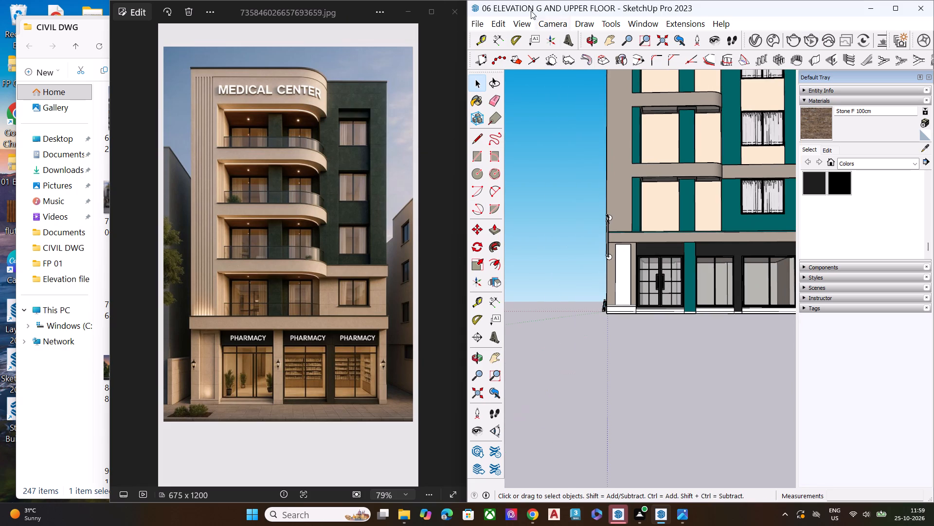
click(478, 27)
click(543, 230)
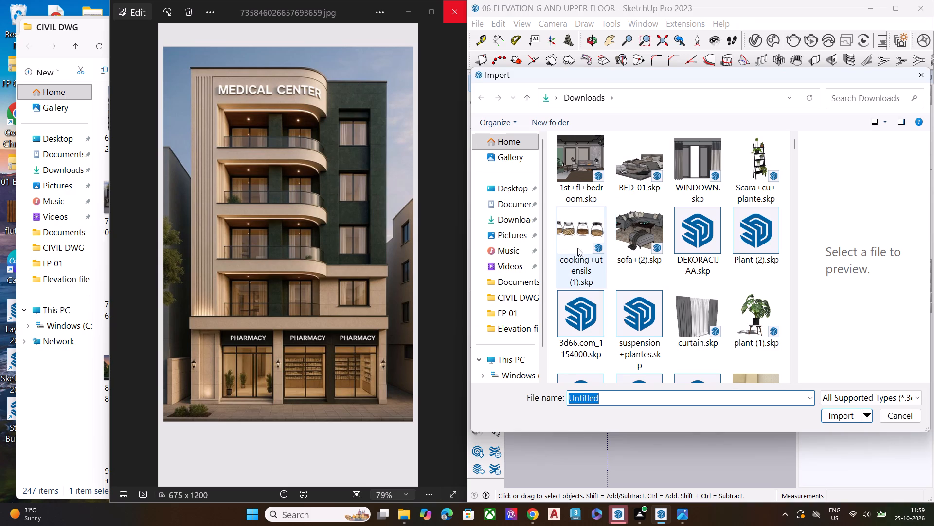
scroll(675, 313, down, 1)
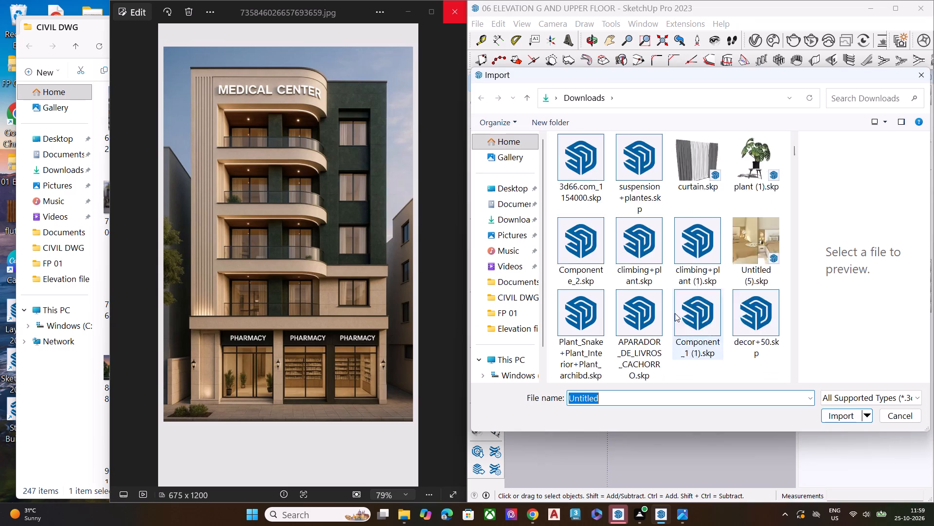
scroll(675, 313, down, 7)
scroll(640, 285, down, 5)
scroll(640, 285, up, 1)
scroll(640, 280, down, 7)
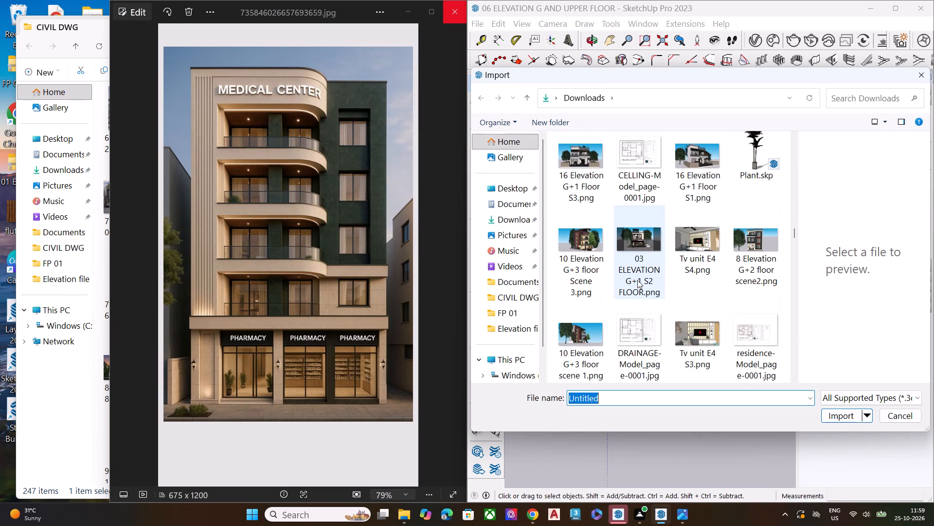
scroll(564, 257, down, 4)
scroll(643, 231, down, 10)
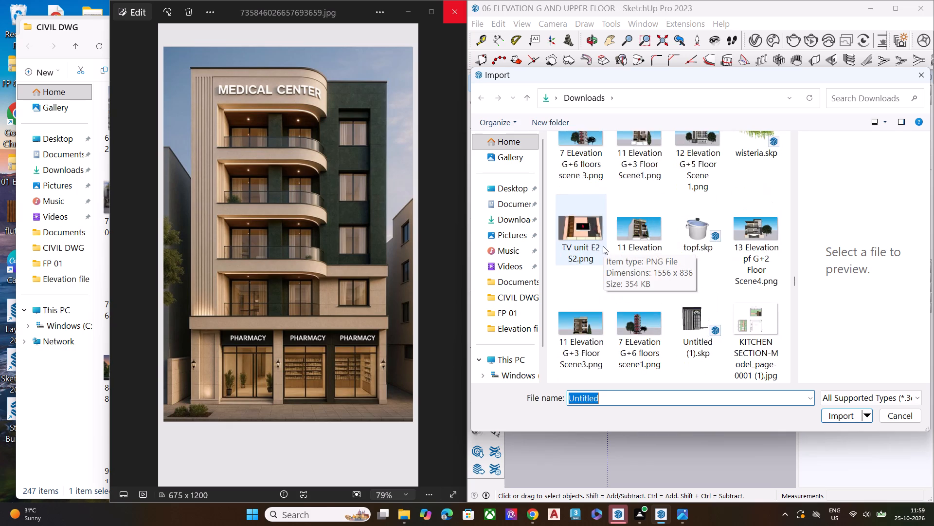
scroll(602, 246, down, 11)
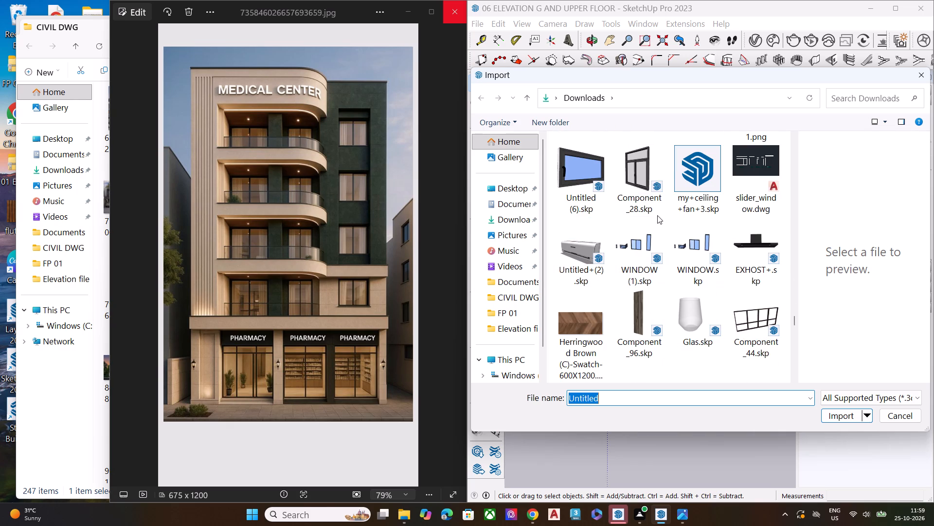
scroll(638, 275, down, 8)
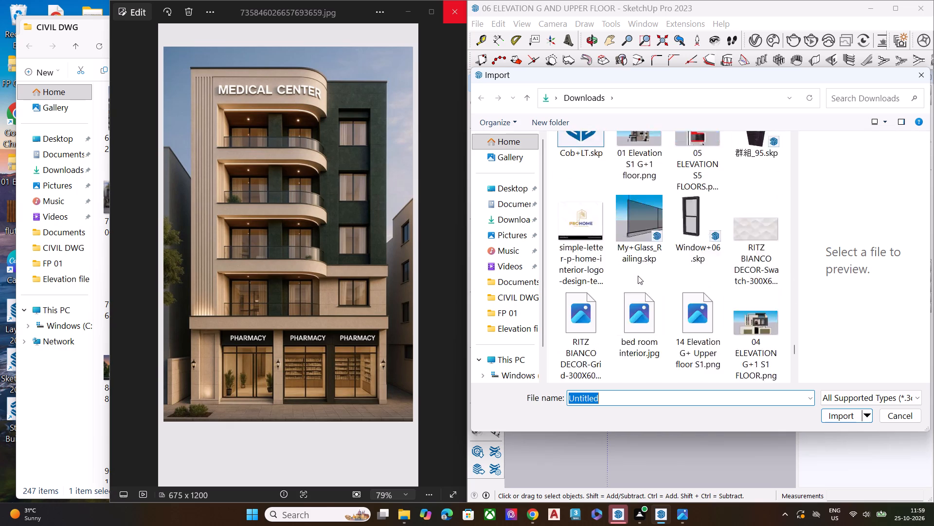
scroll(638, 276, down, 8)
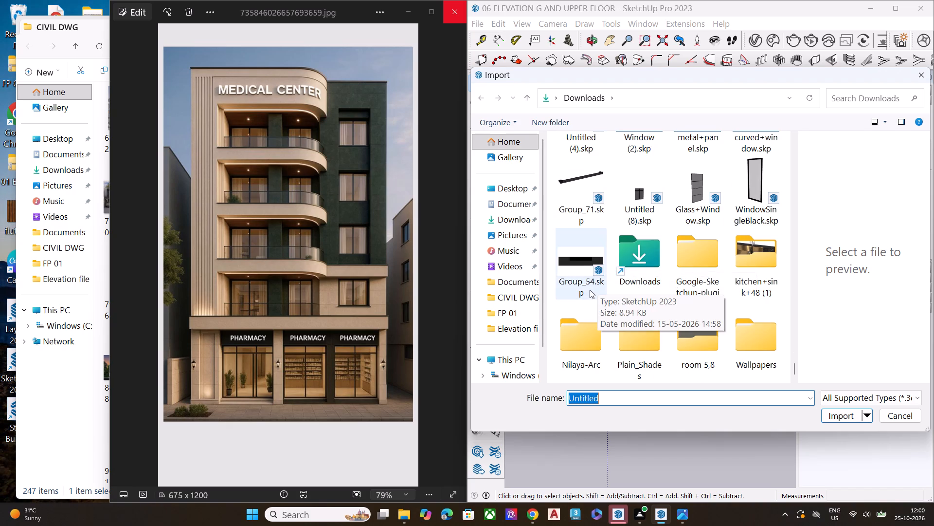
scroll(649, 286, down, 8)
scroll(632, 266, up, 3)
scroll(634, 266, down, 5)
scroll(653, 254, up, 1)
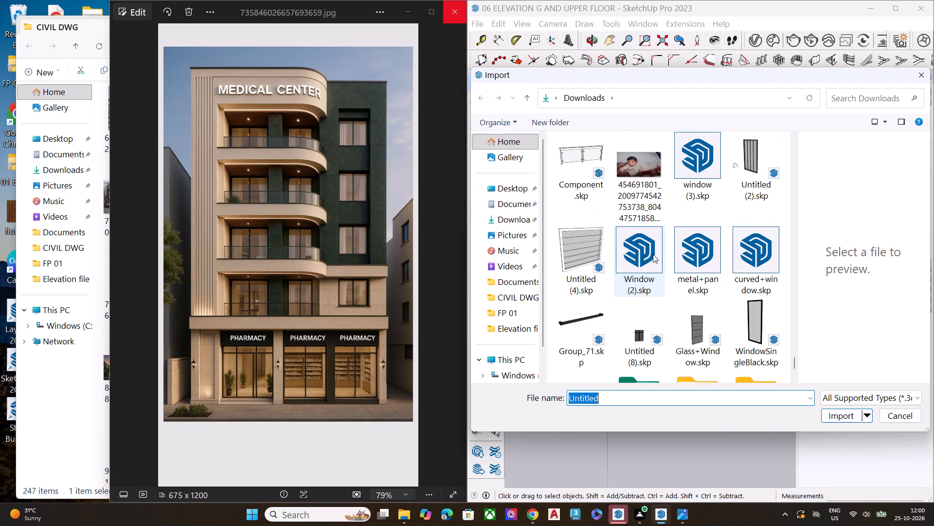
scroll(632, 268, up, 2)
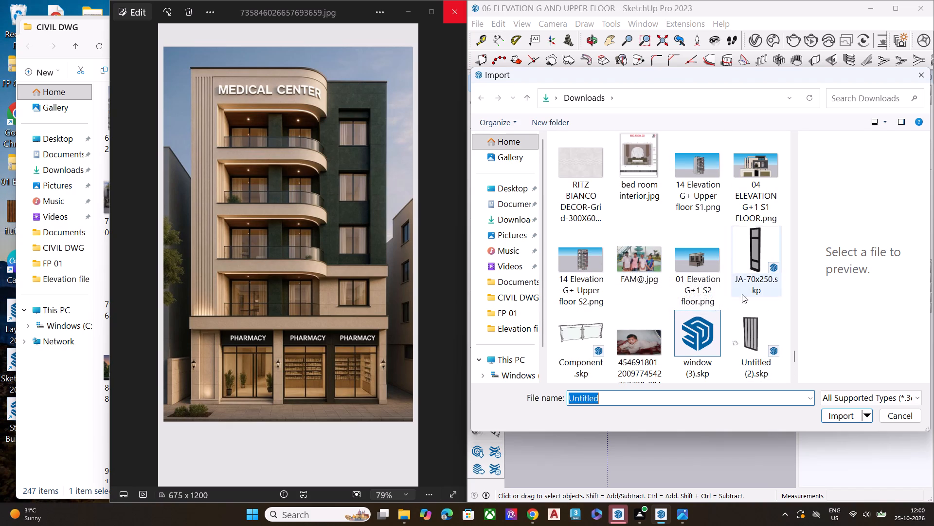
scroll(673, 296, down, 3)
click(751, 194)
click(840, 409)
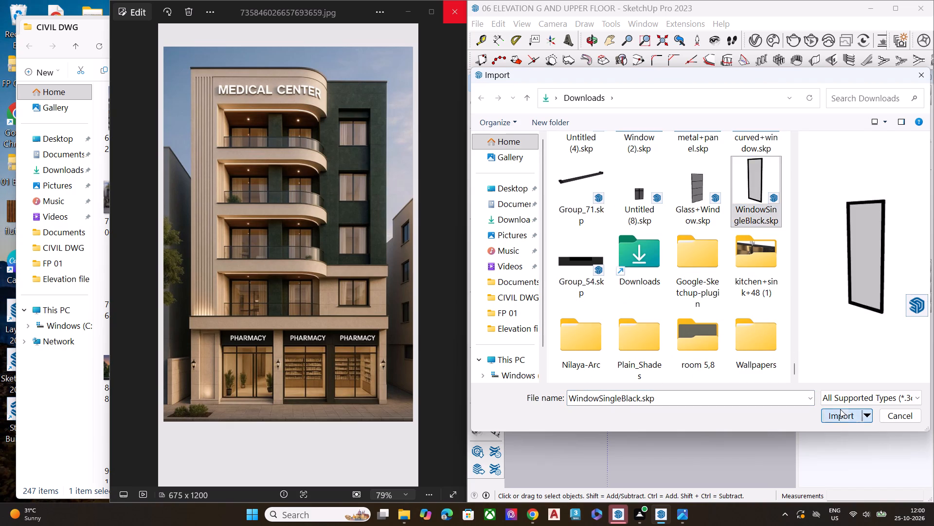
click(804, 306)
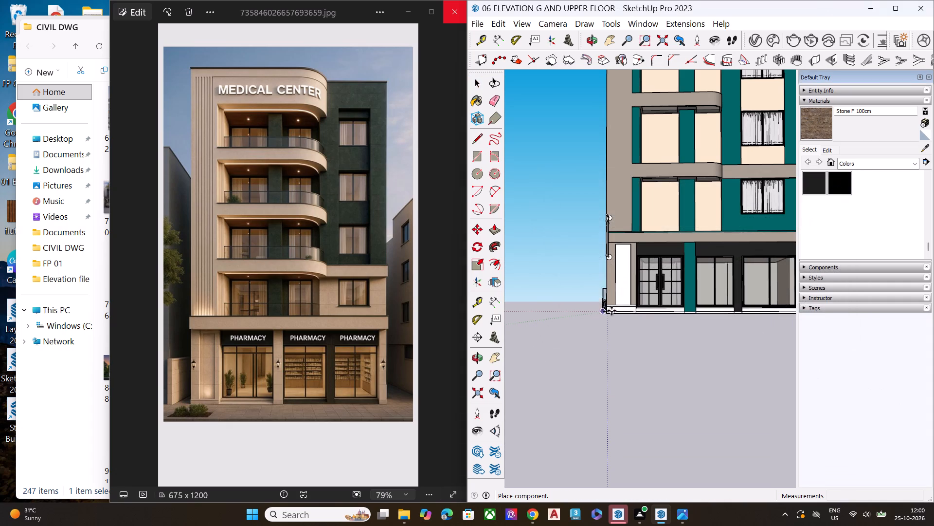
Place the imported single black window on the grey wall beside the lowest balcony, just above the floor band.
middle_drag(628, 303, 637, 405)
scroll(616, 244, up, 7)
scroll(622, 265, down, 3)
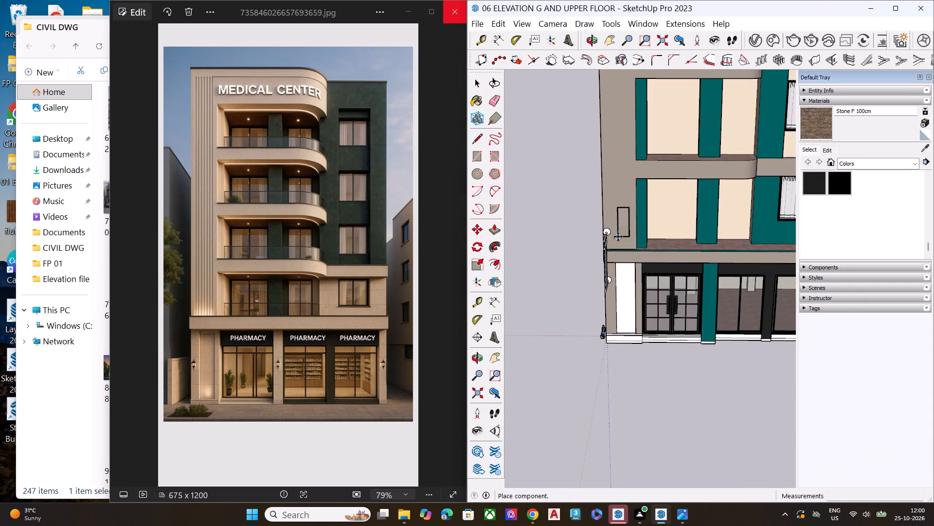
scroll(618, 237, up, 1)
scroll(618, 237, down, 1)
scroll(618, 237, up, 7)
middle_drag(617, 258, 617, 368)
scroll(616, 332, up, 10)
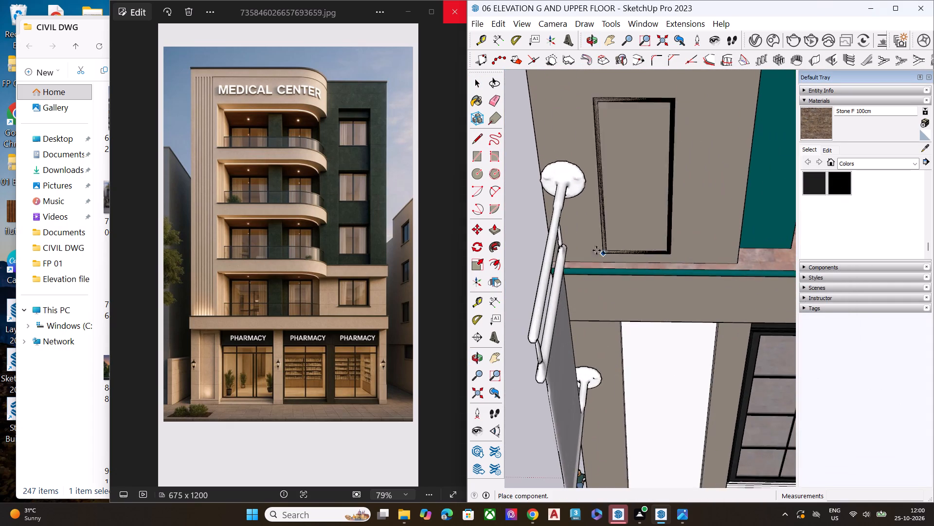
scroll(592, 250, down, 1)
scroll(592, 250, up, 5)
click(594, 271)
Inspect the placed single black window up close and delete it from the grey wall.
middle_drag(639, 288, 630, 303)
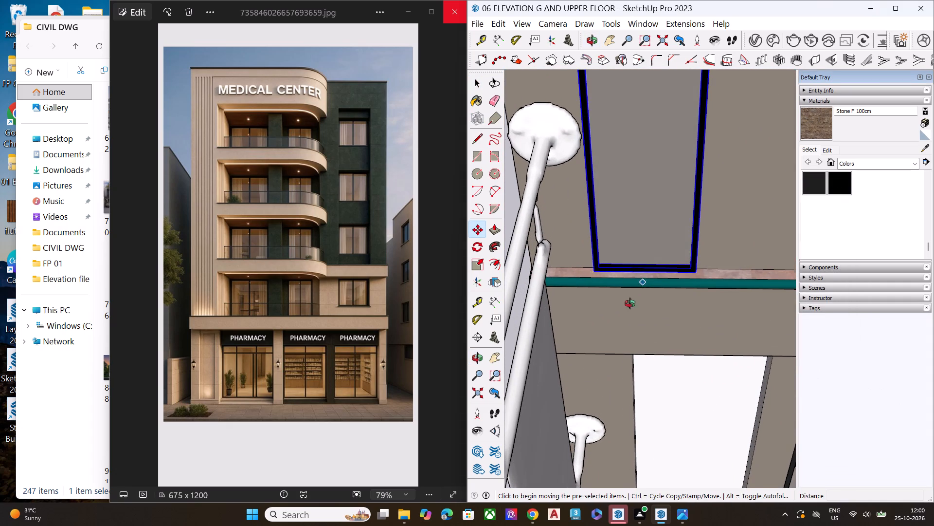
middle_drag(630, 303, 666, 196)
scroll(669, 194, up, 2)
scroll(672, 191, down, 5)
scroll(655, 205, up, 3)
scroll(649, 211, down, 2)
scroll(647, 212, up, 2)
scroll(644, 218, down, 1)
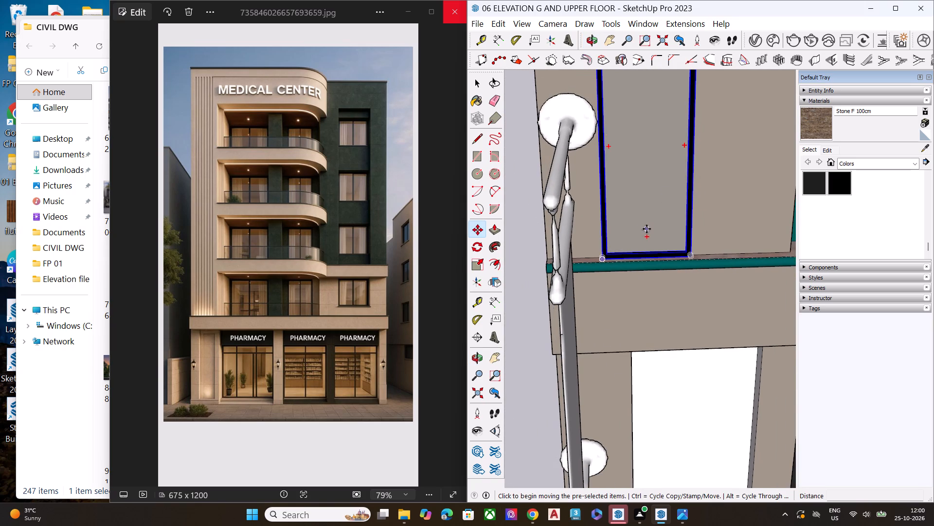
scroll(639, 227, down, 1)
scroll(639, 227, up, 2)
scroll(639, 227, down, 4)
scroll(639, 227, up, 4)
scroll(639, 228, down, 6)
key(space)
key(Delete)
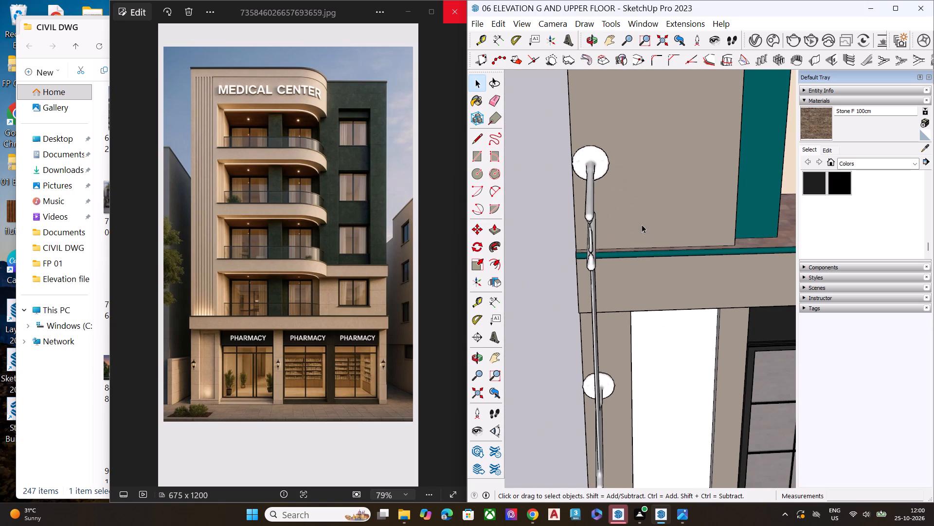
Import the first PENTEK Slimmest Steel Sliding Door model, with two glazed panels, from the Downloads folder.
scroll(634, 227, down, 15)
scroll(649, 283, up, 1)
middle_drag(645, 270, 636, 189)
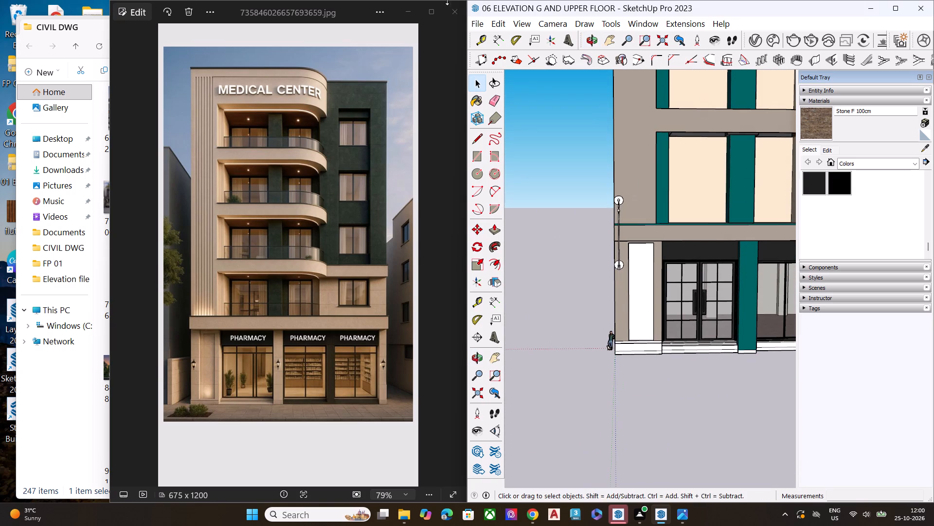
click(480, 21)
click(547, 229)
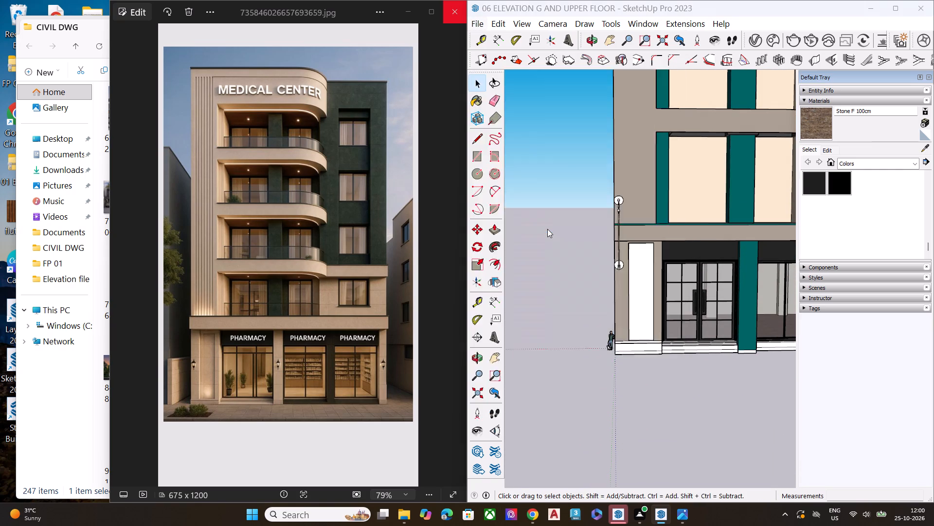
scroll(652, 282, down, 2)
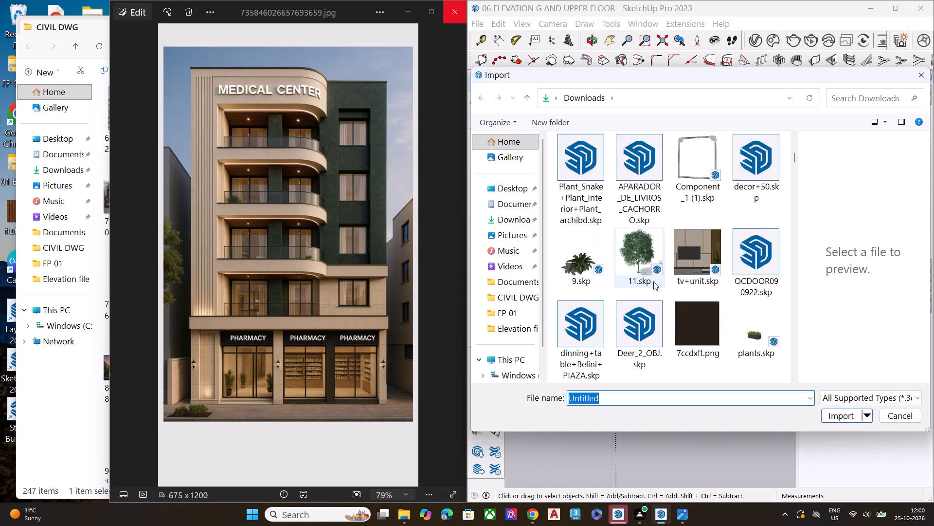
scroll(653, 282, down, 12)
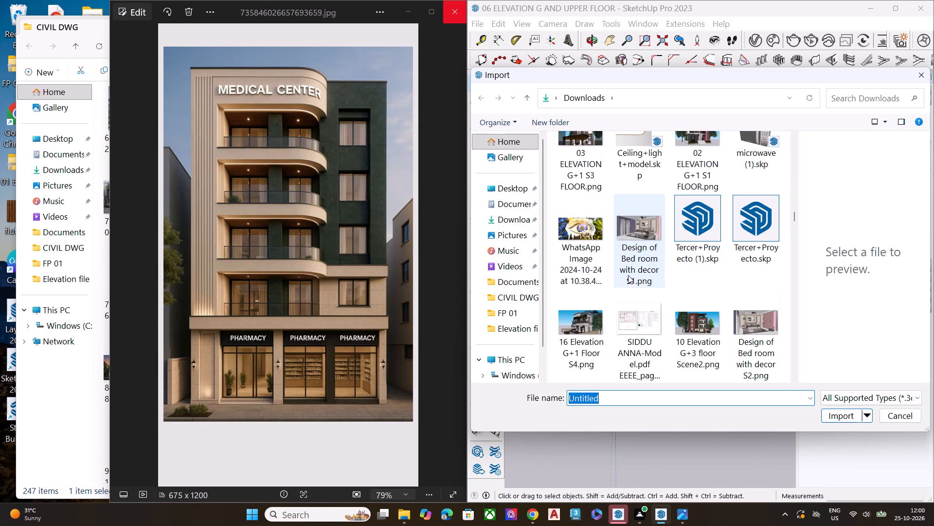
scroll(626, 275, down, 6)
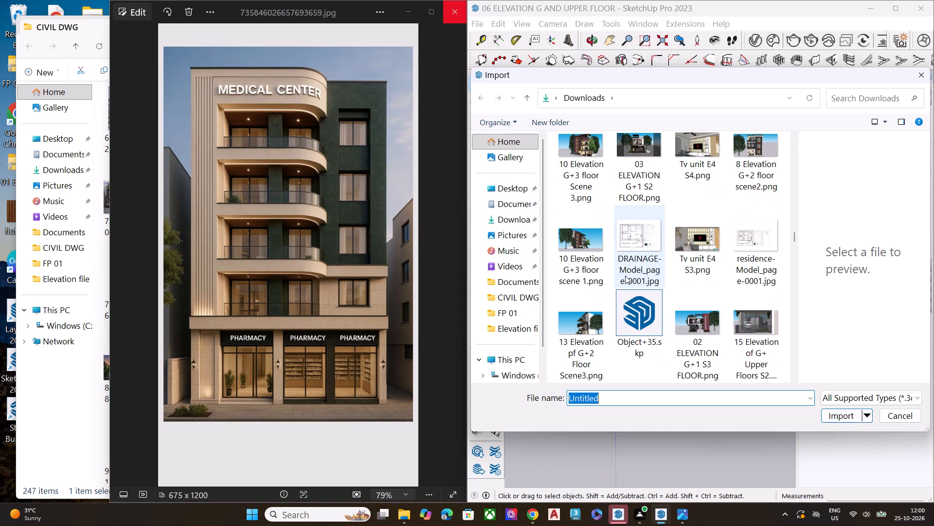
scroll(634, 273, down, 2)
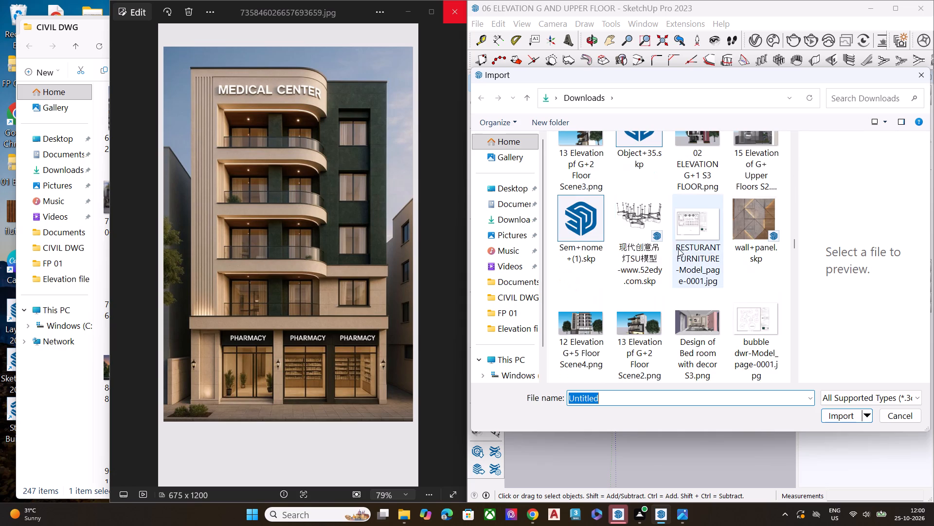
scroll(671, 259, down, 3)
scroll(625, 280, down, 2)
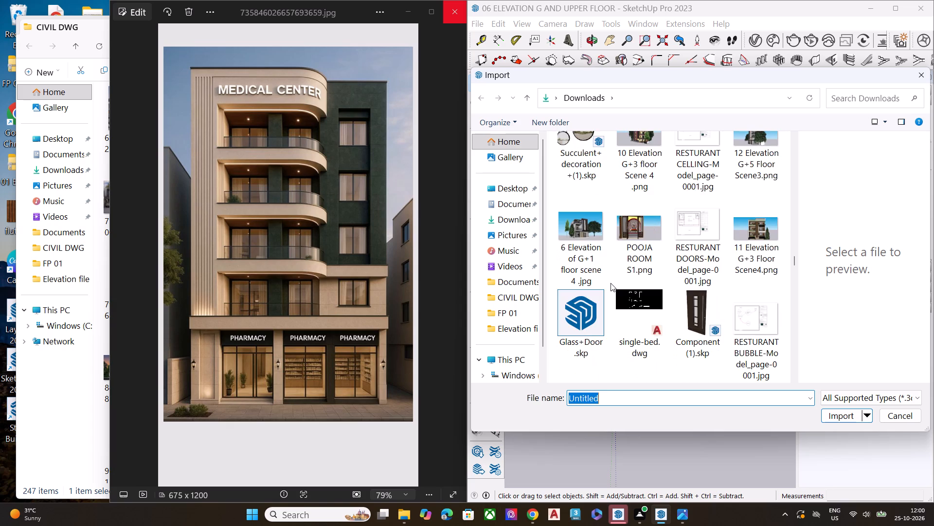
scroll(610, 283, down, 10)
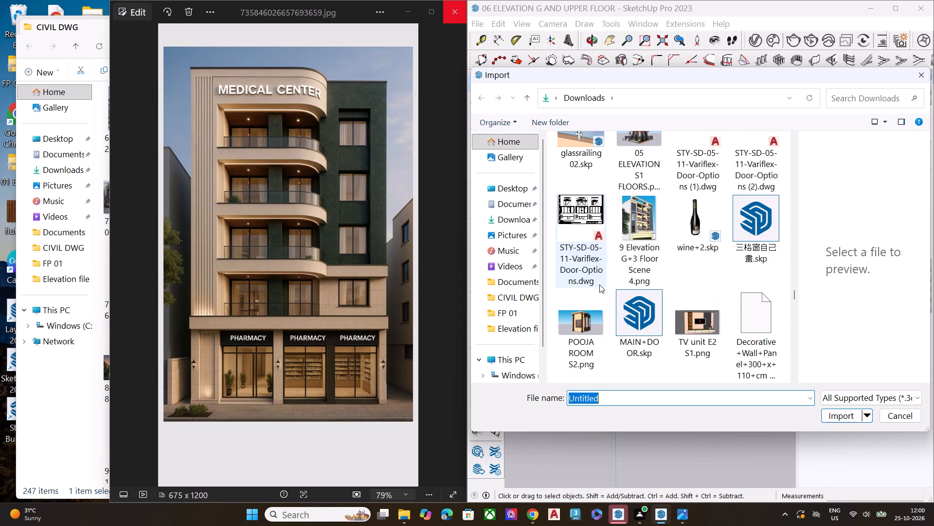
scroll(599, 284, down, 4)
click(631, 214)
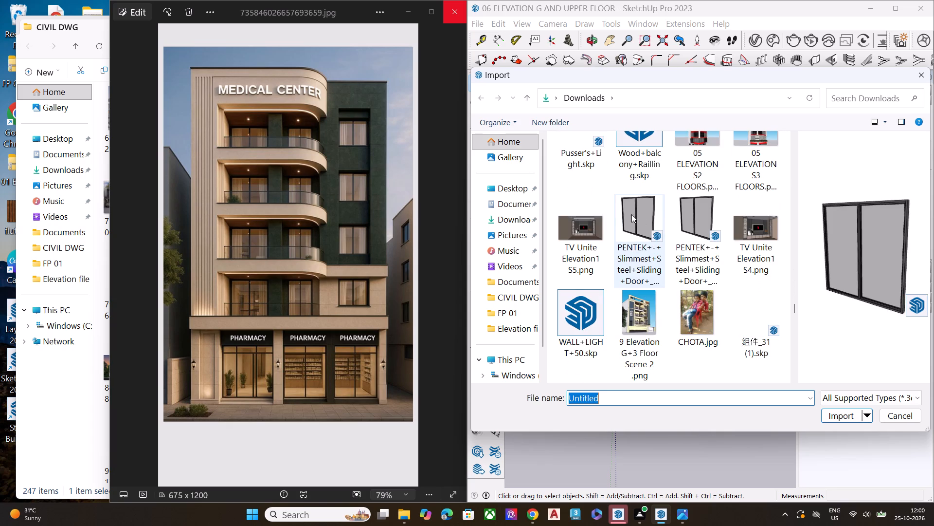
click(831, 416)
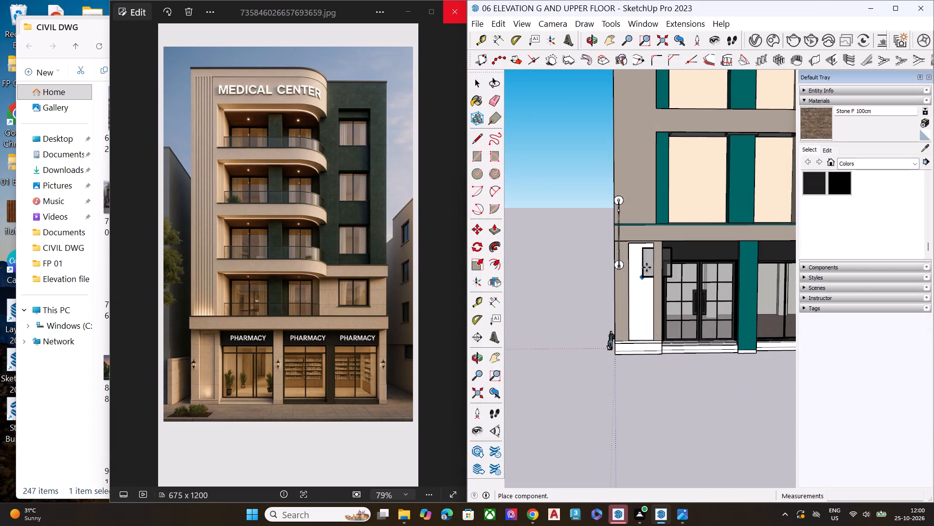
Place the imported two-panel sliding door on the lowest balcony's floor, against the cream back wall beside the teal side wall.
middle_drag(681, 244, 616, 425)
scroll(720, 223, up, 9)
scroll(602, 262, up, 1)
scroll(602, 261, down, 1)
scroll(602, 261, up, 2)
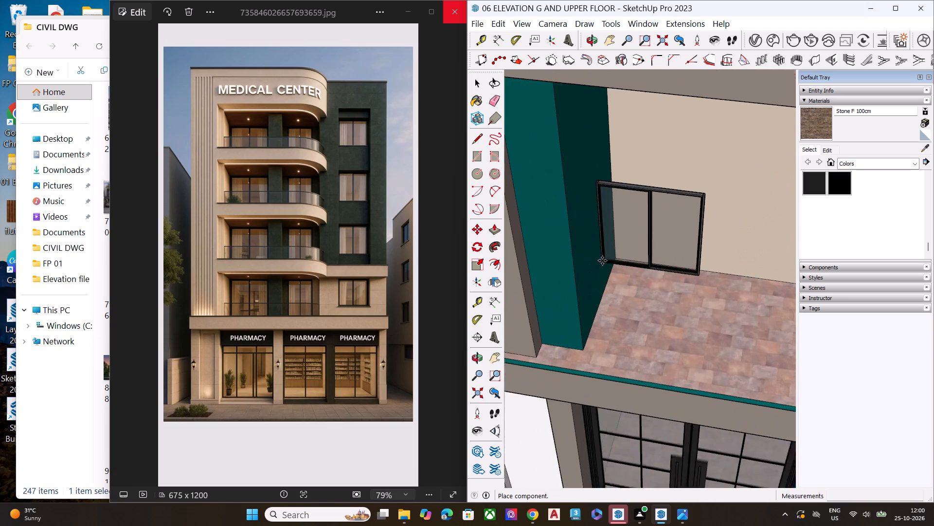
scroll(602, 261, up, 3)
click(616, 271)
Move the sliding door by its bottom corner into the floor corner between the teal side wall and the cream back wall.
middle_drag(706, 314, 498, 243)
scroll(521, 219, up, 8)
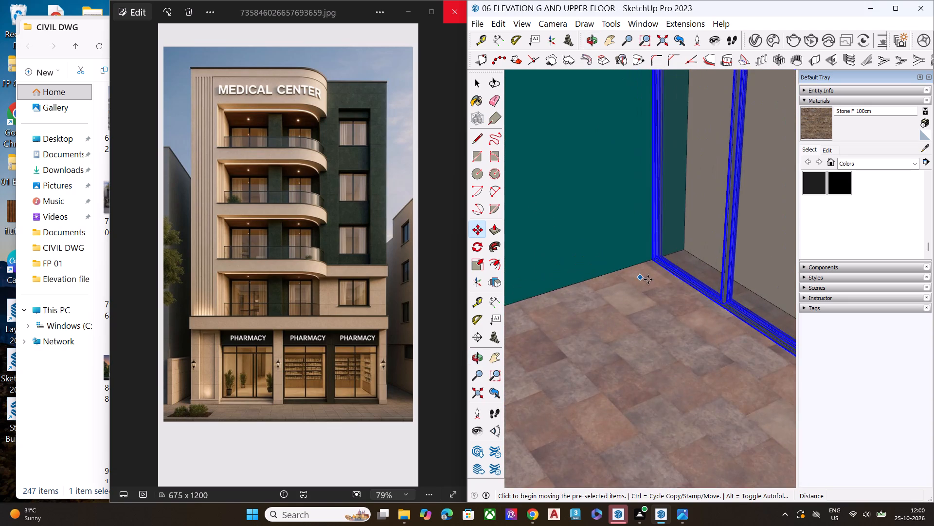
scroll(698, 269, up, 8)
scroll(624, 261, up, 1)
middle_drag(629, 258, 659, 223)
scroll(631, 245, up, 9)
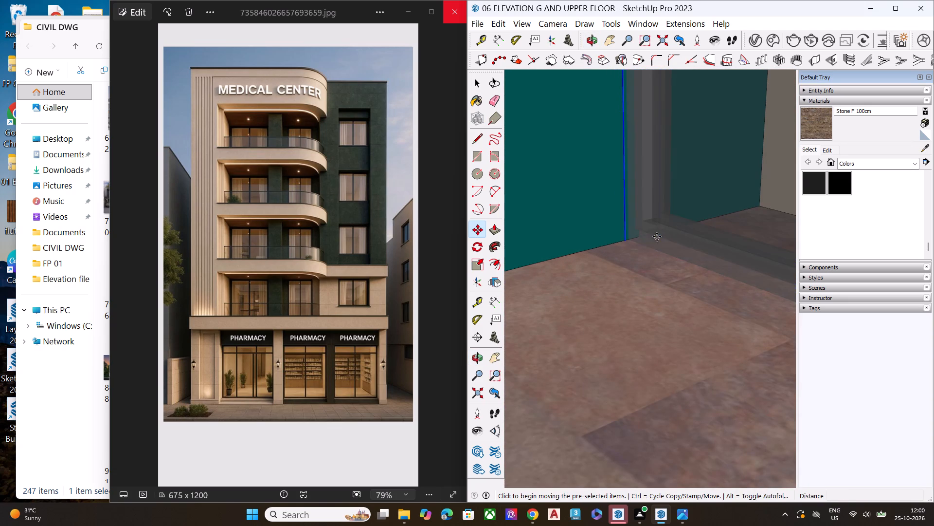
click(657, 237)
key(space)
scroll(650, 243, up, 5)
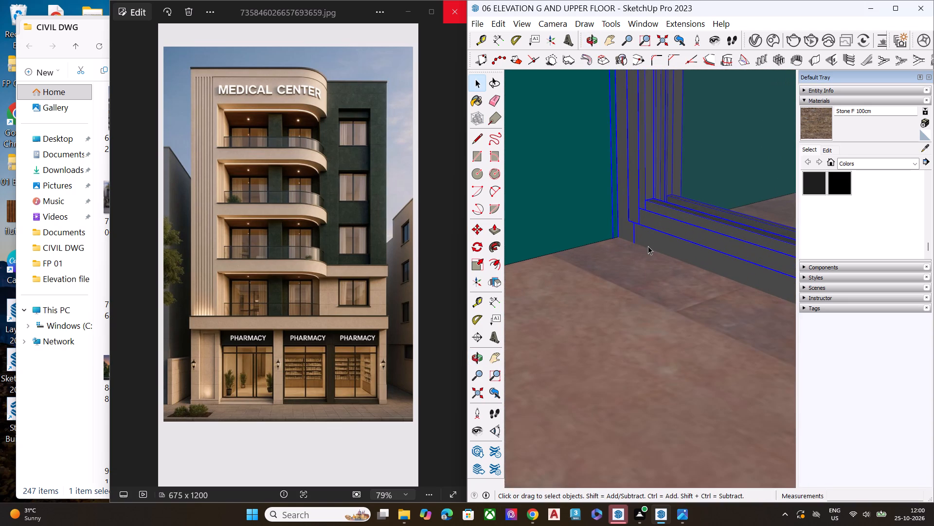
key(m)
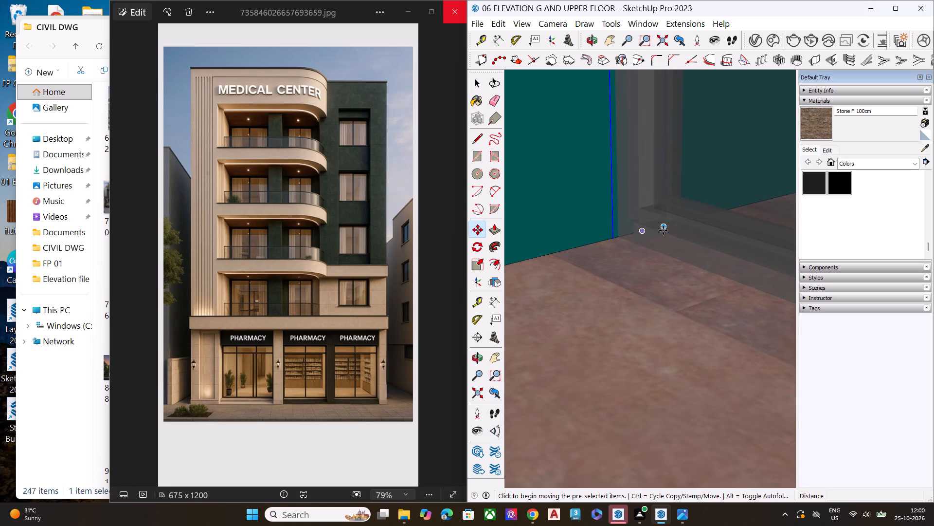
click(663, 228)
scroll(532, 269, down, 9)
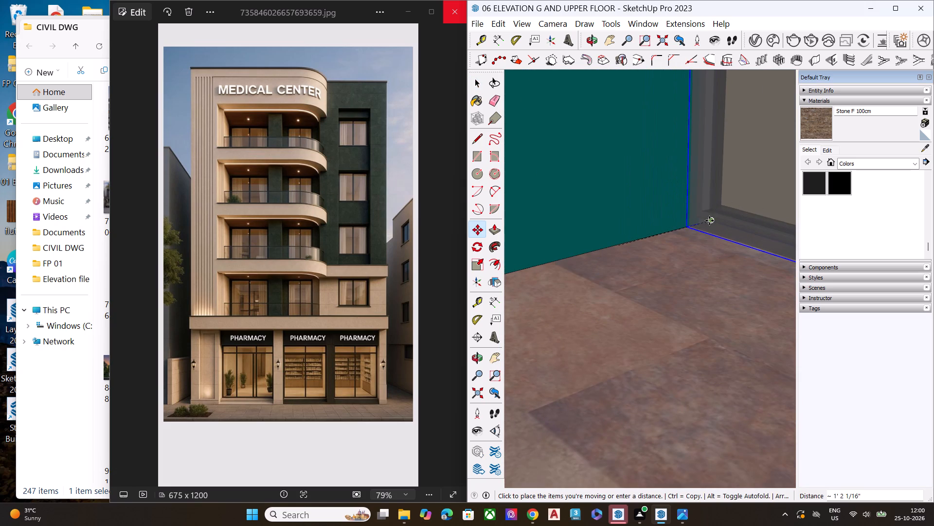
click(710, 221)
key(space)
Examine how the sliding door fits against the back wall and floor of the lowest balcony.
scroll(545, 254, down, 10)
scroll(593, 287, up, 1)
scroll(593, 287, down, 6)
middle_drag(565, 329, 673, 297)
scroll(673, 294, up, 1)
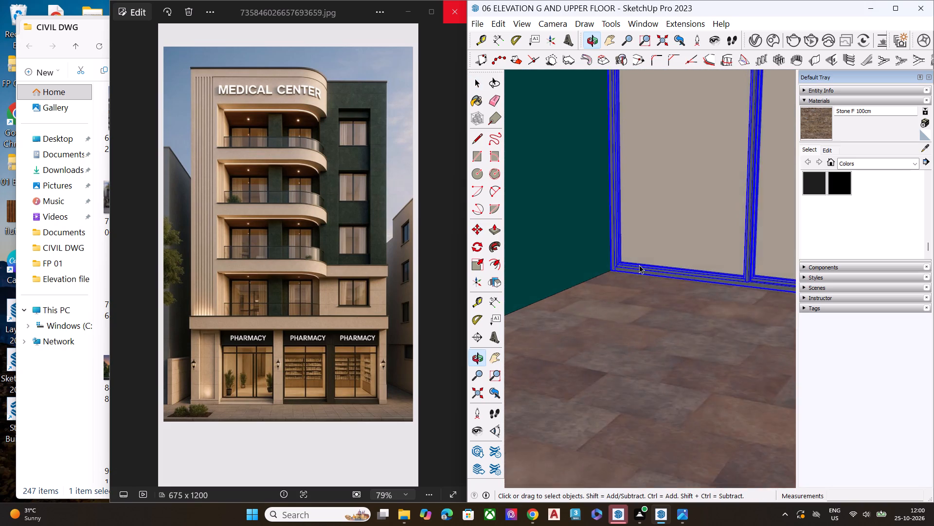
scroll(625, 262, down, 3)
scroll(625, 262, up, 2)
scroll(625, 263, down, 2)
scroll(612, 278, up, 1)
scroll(611, 279, down, 3)
scroll(606, 278, up, 3)
scroll(606, 278, down, 2)
scroll(605, 279, up, 2)
scroll(605, 279, down, 6)
scroll(625, 303, up, 1)
scroll(626, 303, down, 5)
middle_drag(647, 311, 713, 279)
scroll(649, 309, up, 3)
scroll(652, 217, down, 2)
scroll(652, 217, up, 1)
scroll(652, 221, down, 5)
scroll(697, 221, up, 4)
middle_drag(697, 221, 672, 267)
scroll(675, 261, down, 1)
scroll(671, 267, up, 3)
key(space)
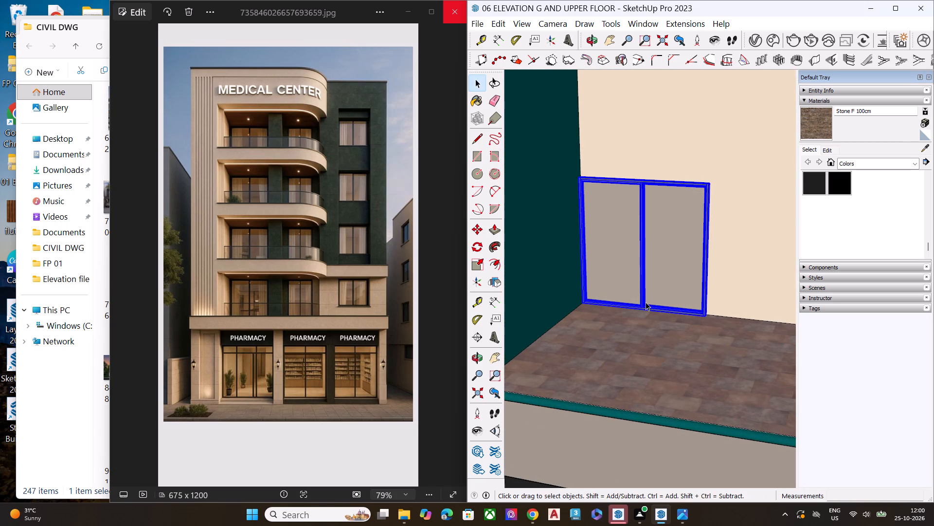
Move the sliding door out of the balcony into the open space in front of the building, near the projecting white sign, and deselect it.
middle_drag(636, 308, 593, 350)
scroll(593, 350, up, 6)
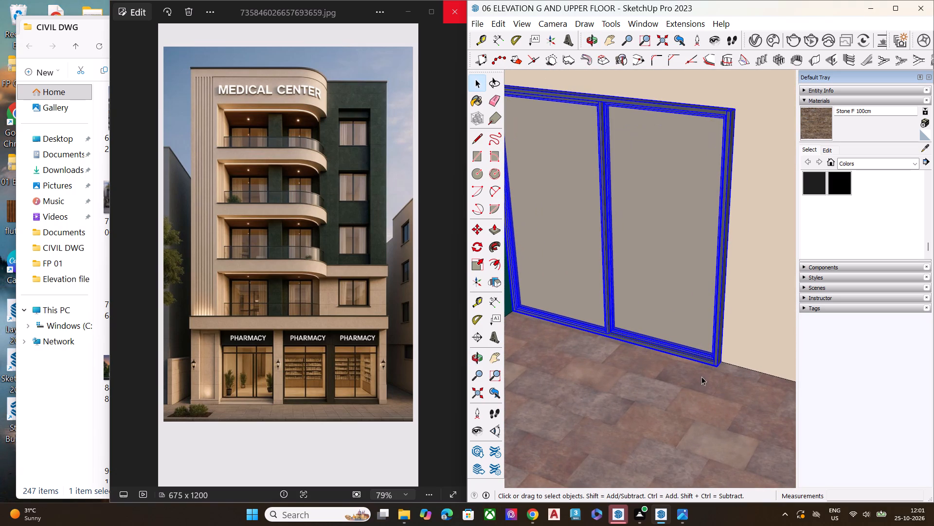
key(m)
click(722, 366)
scroll(658, 315, down, 6)
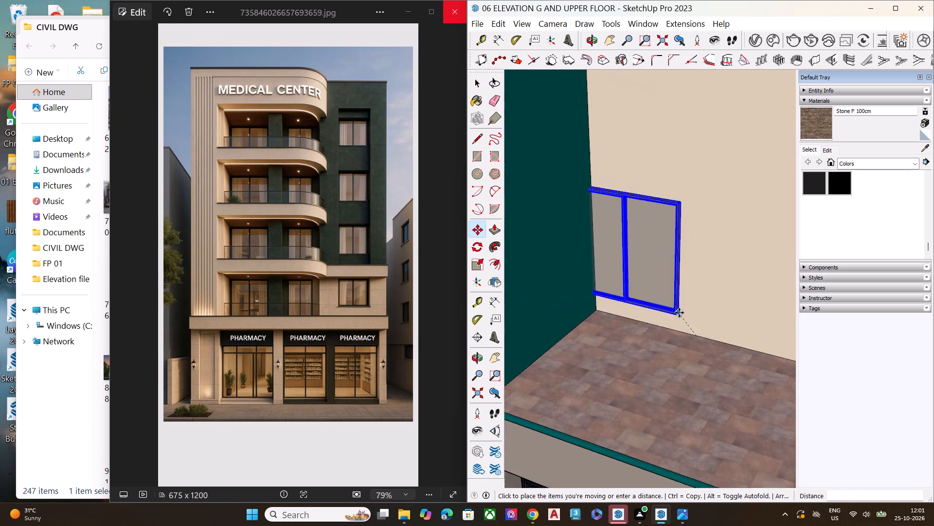
scroll(679, 313, down, 12)
scroll(596, 302, down, 3)
scroll(593, 303, up, 1)
scroll(593, 303, down, 7)
scroll(585, 308, up, 2)
scroll(585, 308, down, 2)
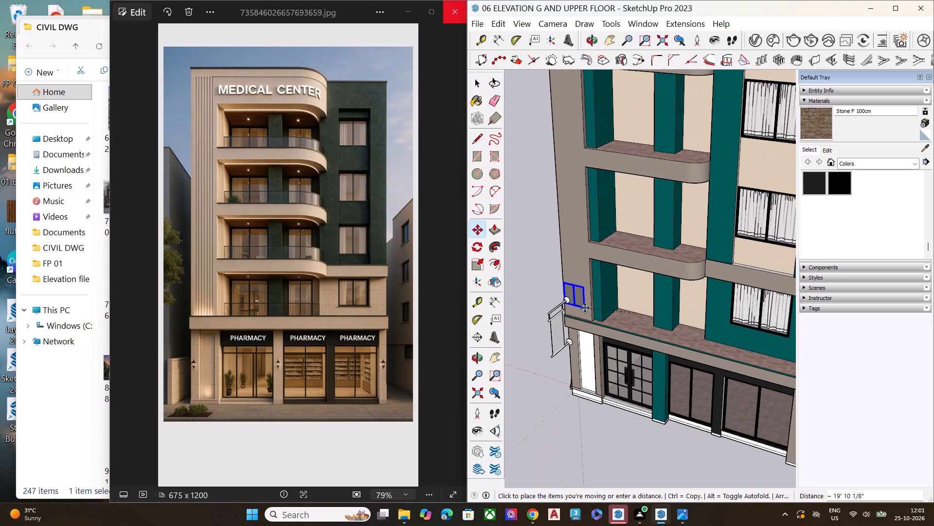
scroll(585, 308, down, 7)
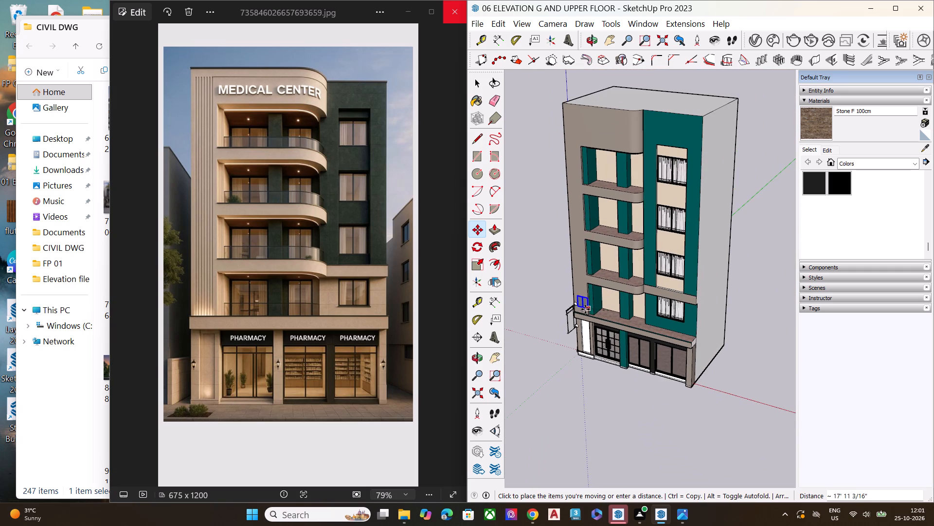
scroll(606, 316, up, 1)
scroll(603, 316, down, 2)
scroll(601, 317, up, 8)
middle_drag(612, 332, 485, 302)
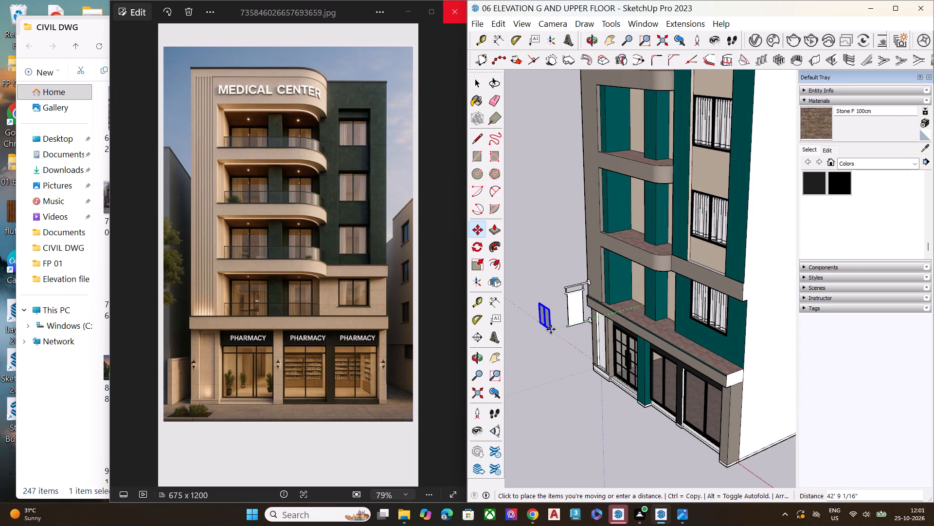
click(542, 333)
key(v)
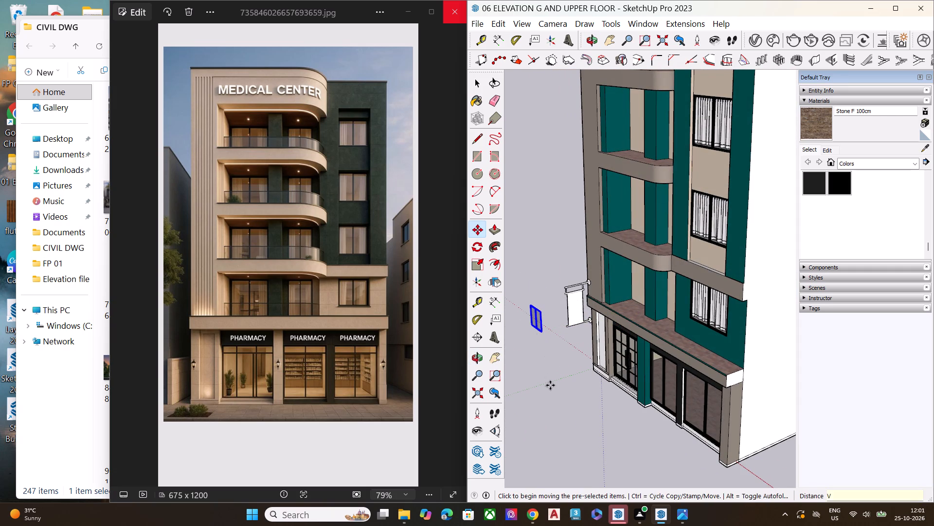
key(space)
click(549, 384)
Import the curtain.skp model from the Downloads folder.
middle_drag(569, 339, 583, 329)
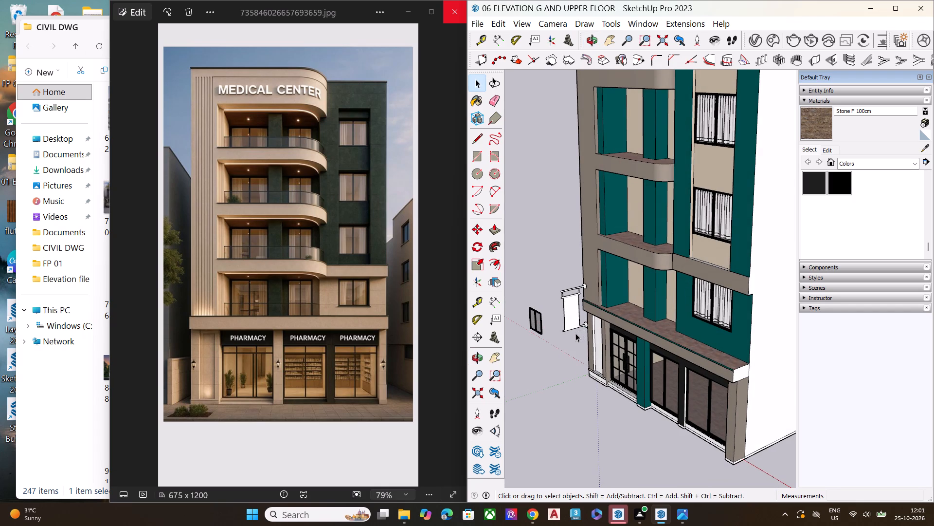
scroll(575, 333, down, 5)
middle_drag(535, 330, 584, 296)
scroll(581, 299, up, 6)
key(space)
scroll(539, 334, down, 8)
middle_drag(541, 331, 635, 300)
scroll(631, 284, up, 3)
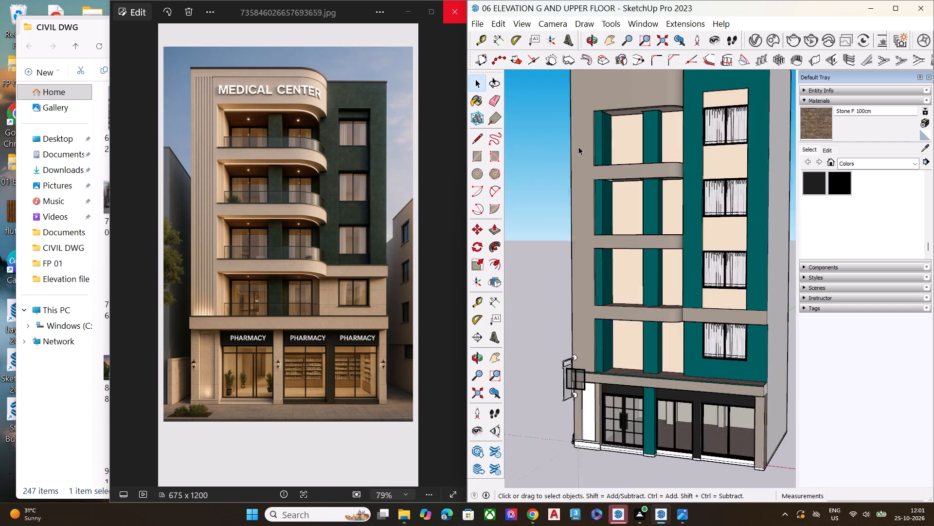
scroll(578, 147, up, 4)
click(476, 19)
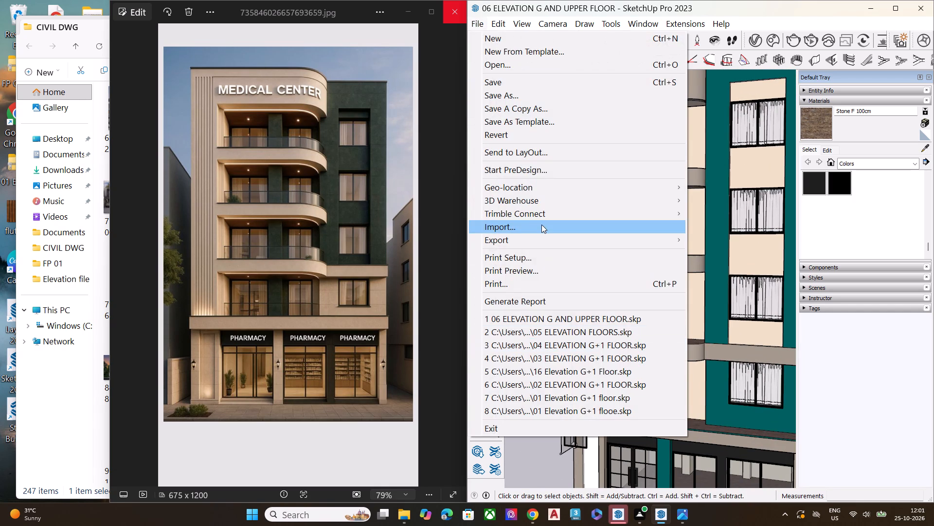
click(541, 225)
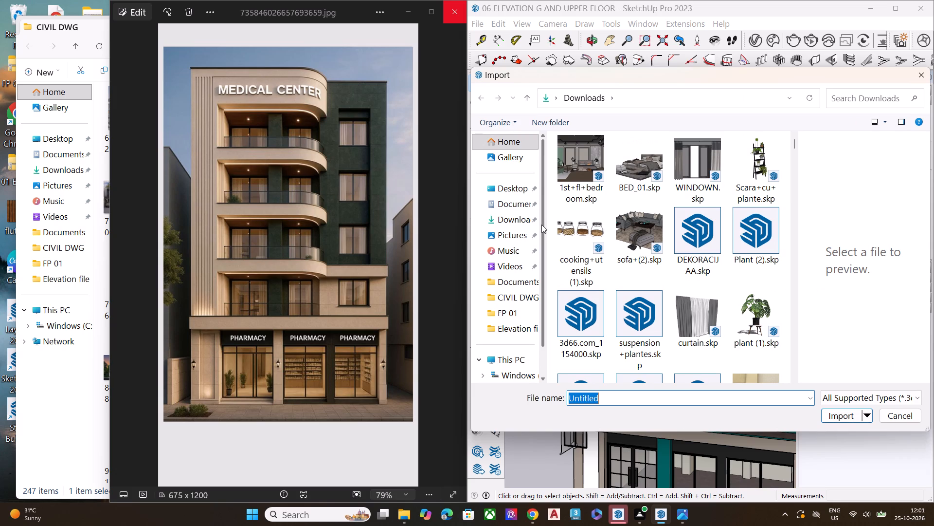
scroll(553, 253, down, 2)
scroll(675, 278, down, 4)
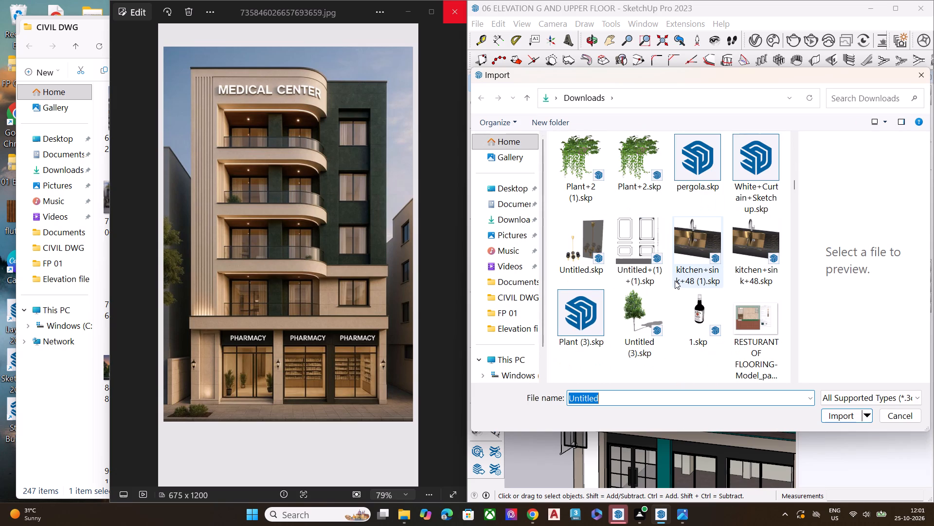
scroll(675, 281, up, 4)
scroll(675, 281, down, 1)
scroll(675, 281, up, 8)
scroll(641, 258, down, 1)
scroll(641, 258, up, 3)
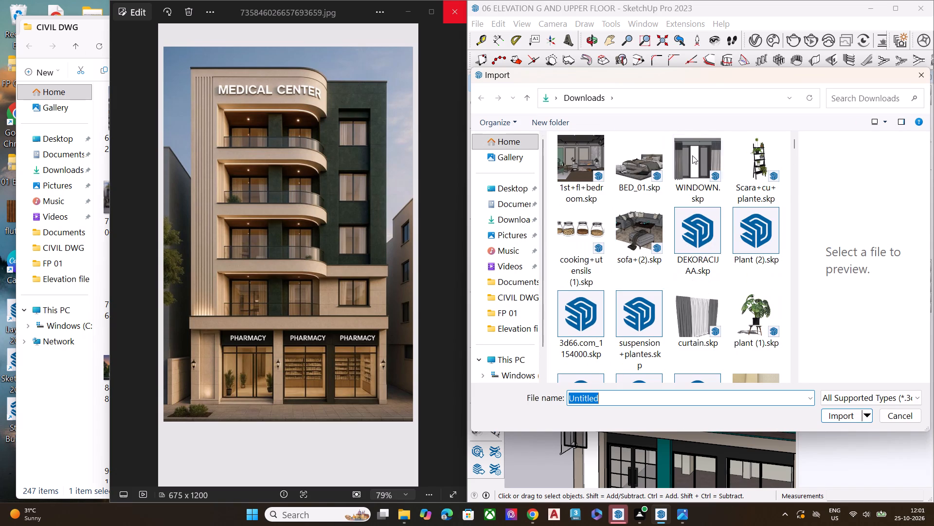
click(697, 326)
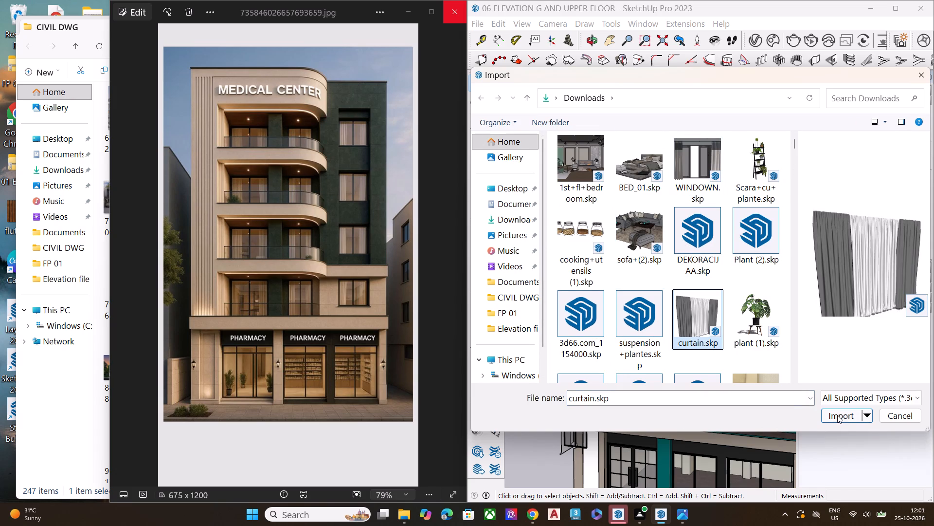
click(837, 415)
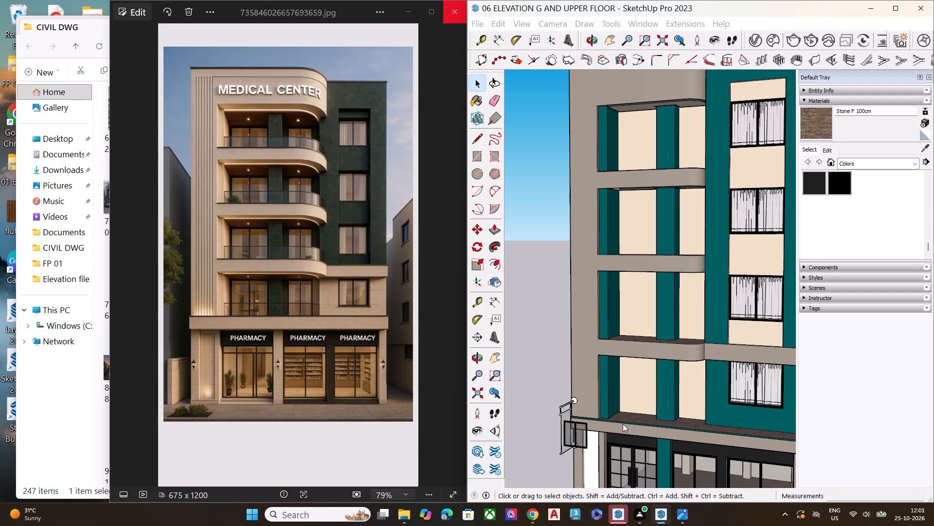
Place the imported curtain on the open ground in front of the building, away from the facade.
scroll(579, 435, up, 2)
scroll(571, 418, down, 1)
scroll(563, 408, up, 3)
scroll(679, 349, down, 6)
scroll(577, 396, down, 9)
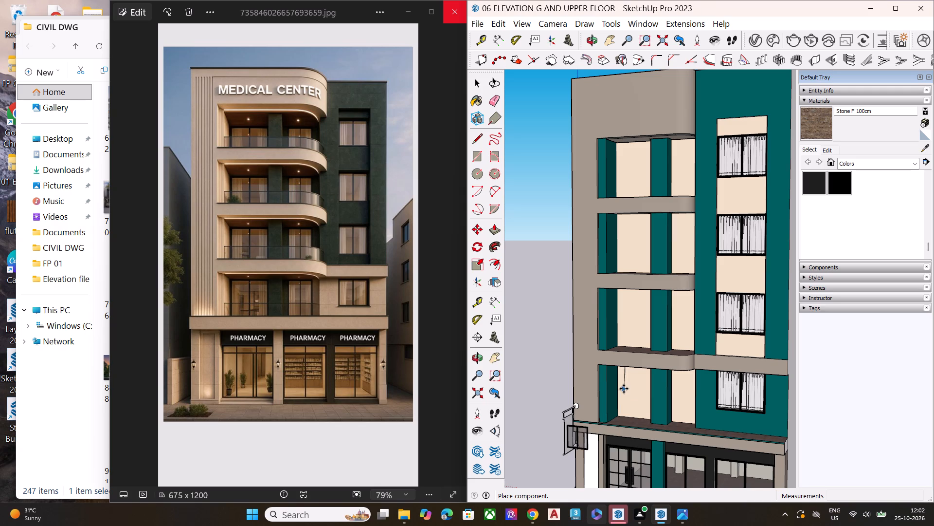
scroll(542, 417, down, 7)
scroll(554, 455, up, 2)
scroll(554, 455, down, 1)
scroll(554, 455, up, 5)
scroll(539, 407, down, 1)
scroll(539, 406, up, 1)
scroll(533, 387, down, 2)
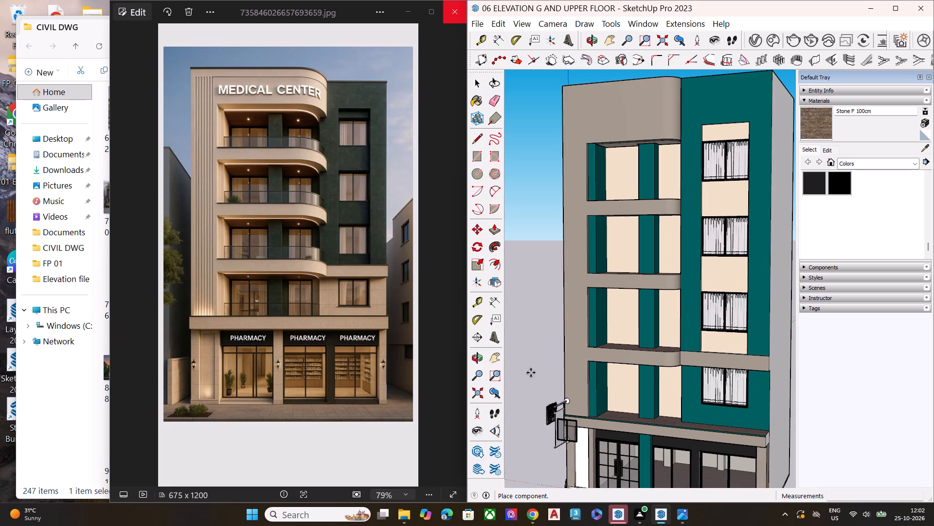
scroll(531, 373, down, 4)
scroll(577, 326, up, 3)
scroll(577, 327, down, 4)
scroll(577, 327, up, 1)
scroll(577, 327, down, 6)
scroll(598, 367, up, 1)
scroll(598, 367, down, 6)
scroll(555, 463, up, 6)
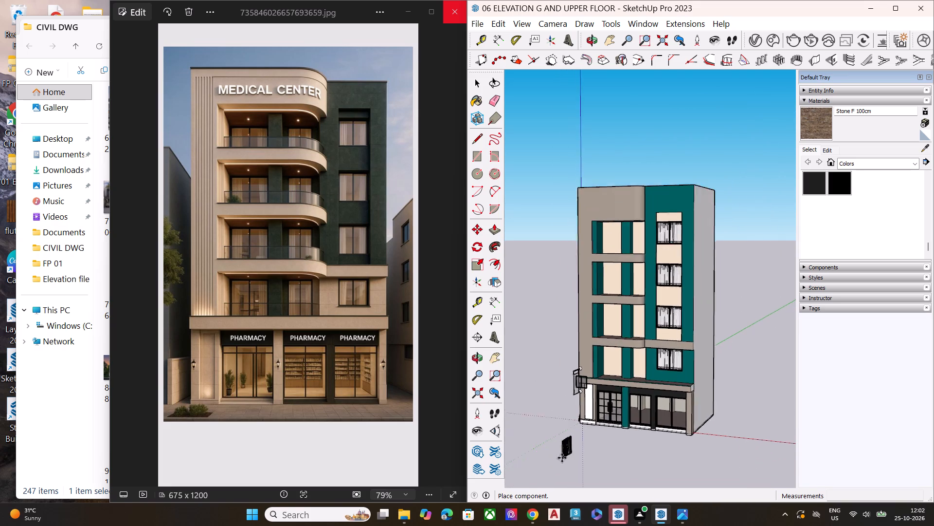
scroll(562, 458, up, 2)
click(565, 437)
key(space)
Rotate the curtain horizontally about its bottom corner so it runs parallel to the building's front facade.
middle_drag(581, 447, 527, 478)
scroll(581, 447, up, 2)
scroll(567, 458, down, 1)
scroll(562, 461, up, 4)
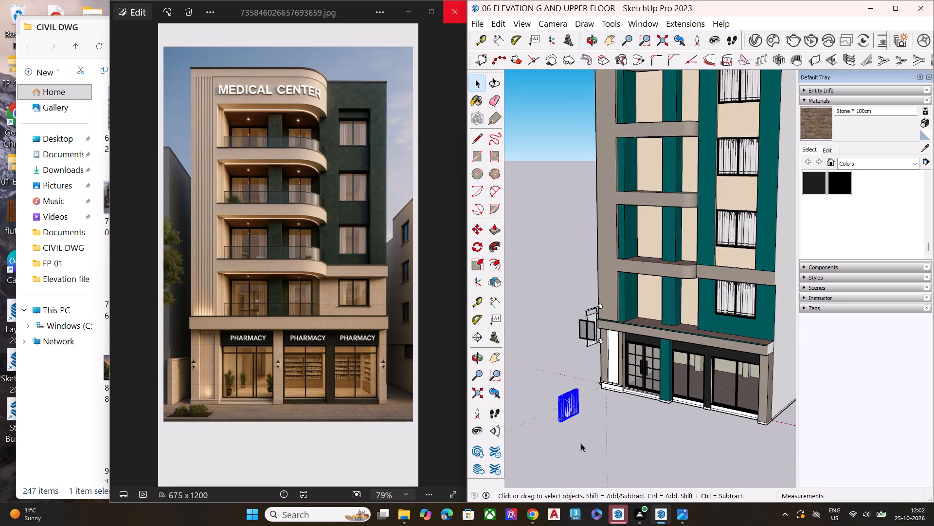
middle_drag(573, 444, 509, 456)
scroll(509, 456, up, 5)
scroll(510, 415, down, 1)
scroll(510, 415, up, 6)
scroll(510, 415, down, 5)
scroll(523, 400, up, 4)
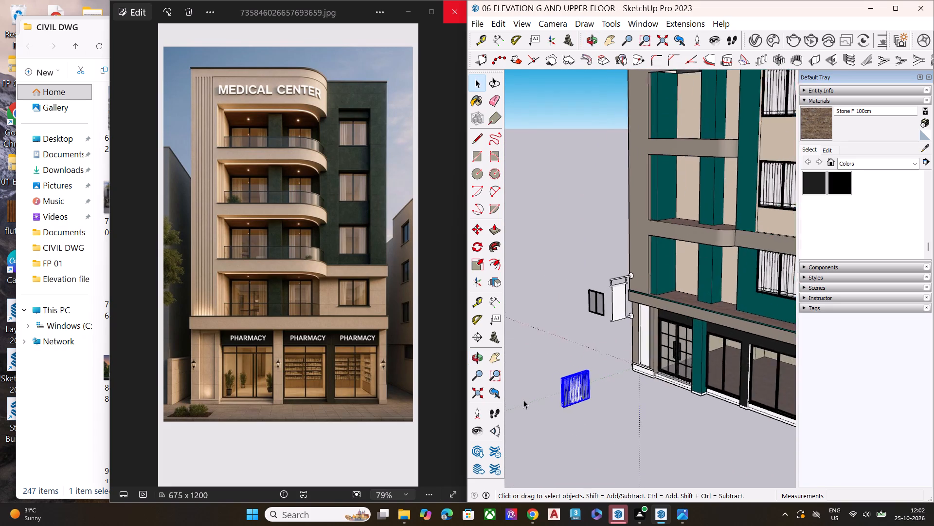
scroll(523, 400, up, 5)
scroll(621, 399, up, 7)
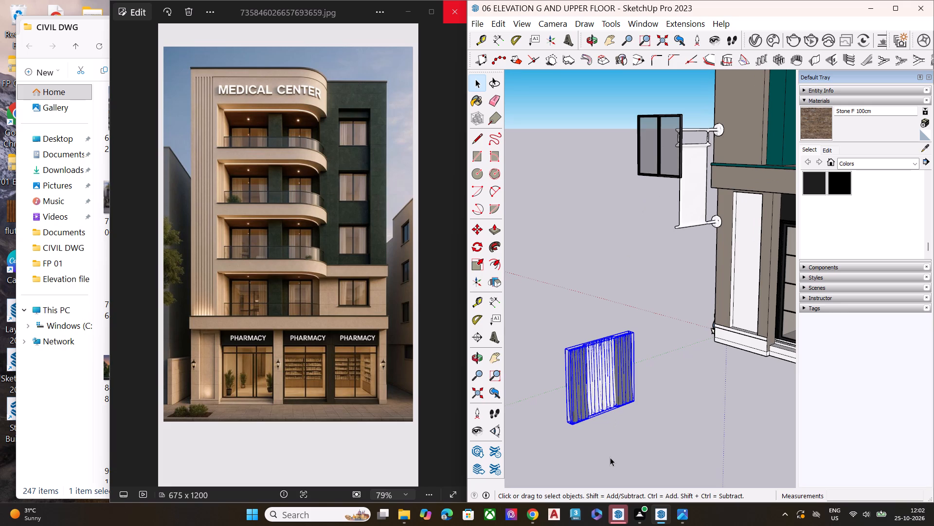
key(q)
click(573, 426)
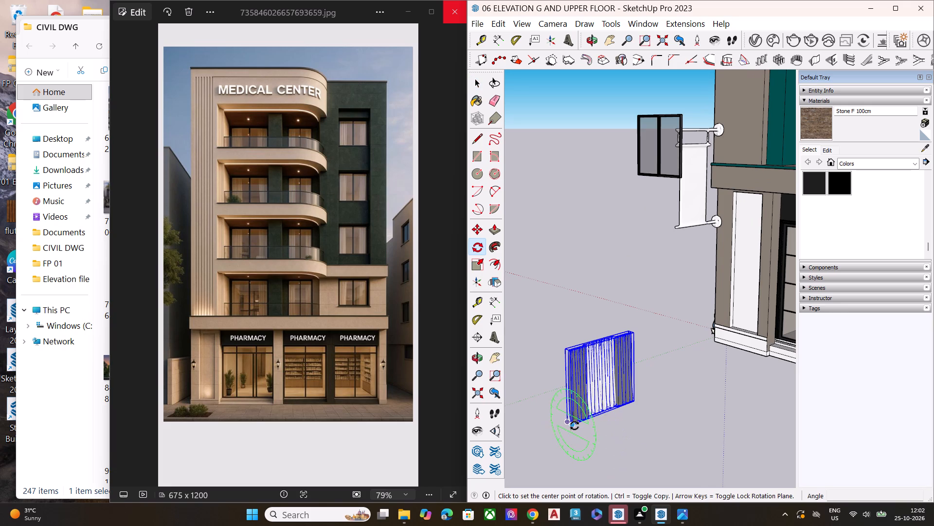
key(space)
key(q)
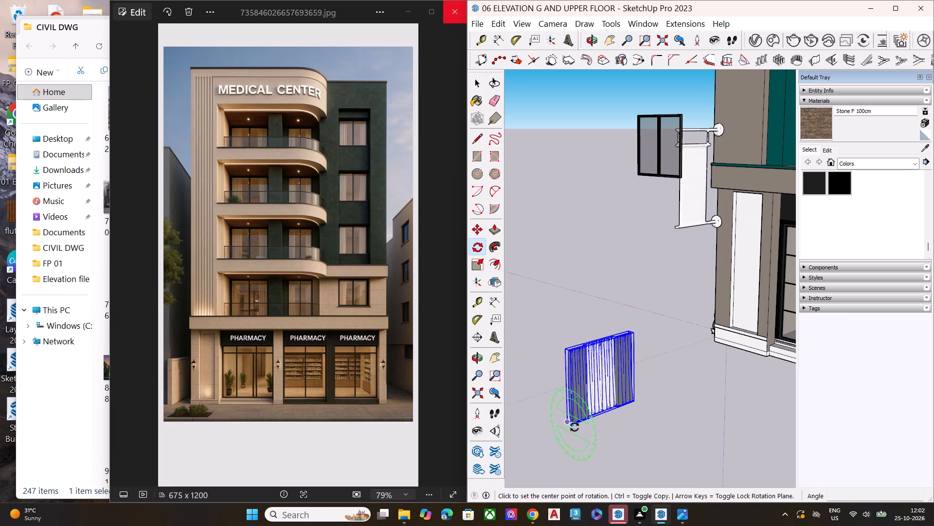
click(580, 433)
click(611, 453)
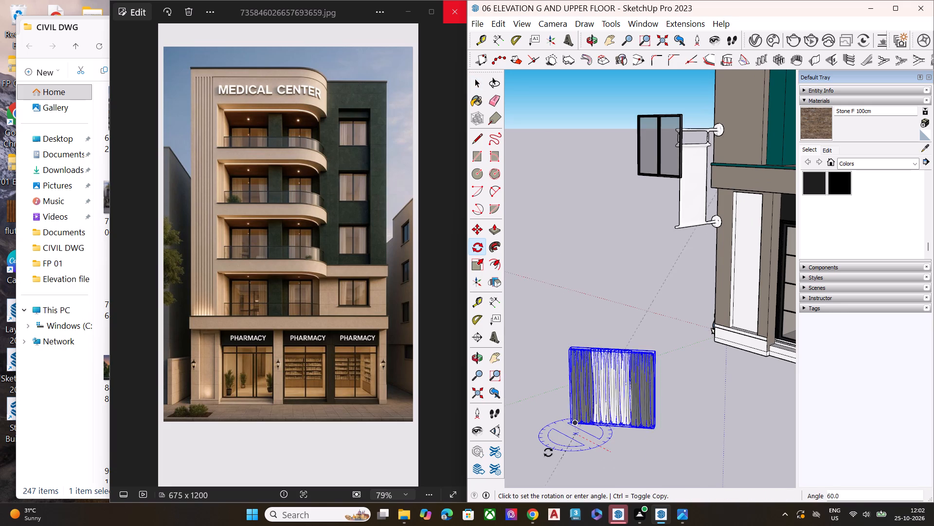
click(540, 447)
key(space)
scroll(615, 250, down, 2)
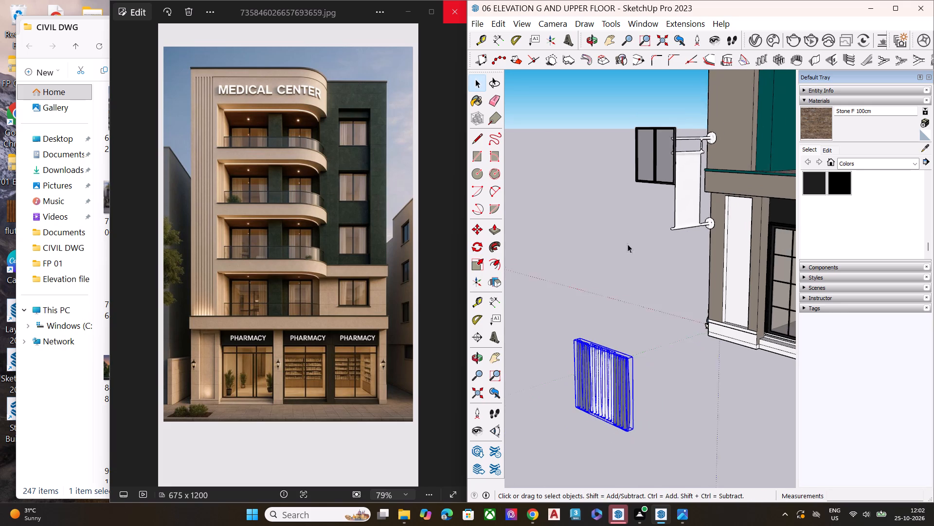
Move the selected sliding door by its top corner from beside the projecting white sign to the open space near the curtain.
scroll(628, 244, down, 3)
scroll(637, 151, up, 3)
click(652, 177)
key(space)
scroll(664, 188, up, 2)
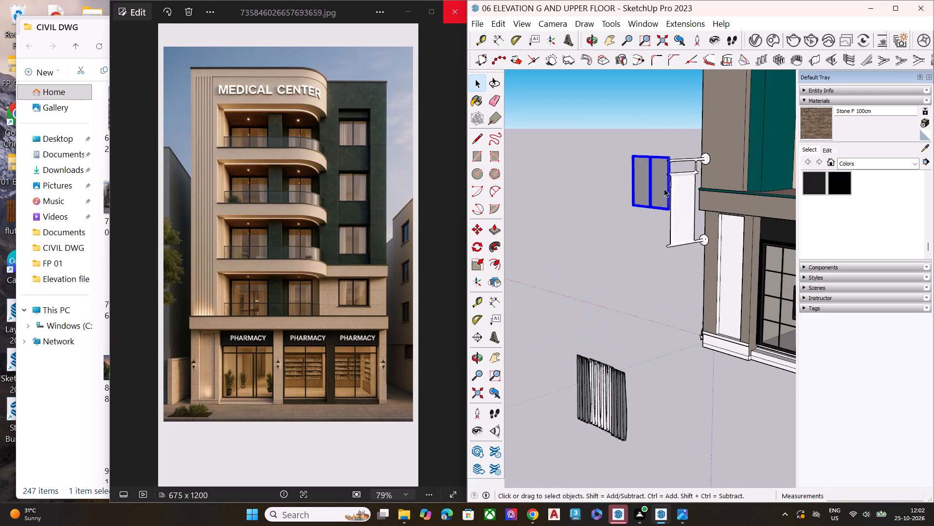
scroll(664, 188, up, 4)
key(m)
scroll(676, 132, up, 5)
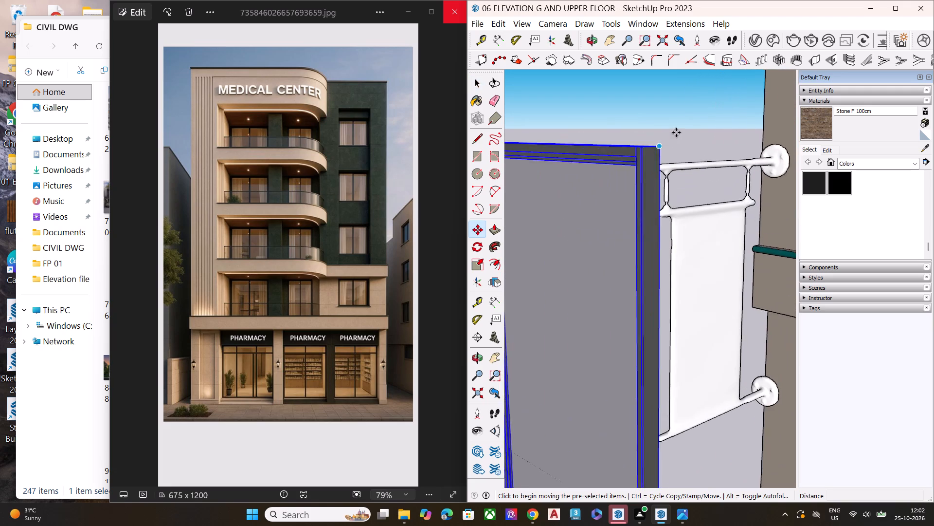
scroll(676, 132, up, 3)
click(632, 170)
scroll(643, 123, down, 2)
scroll(643, 123, up, 1)
scroll(643, 123, down, 4)
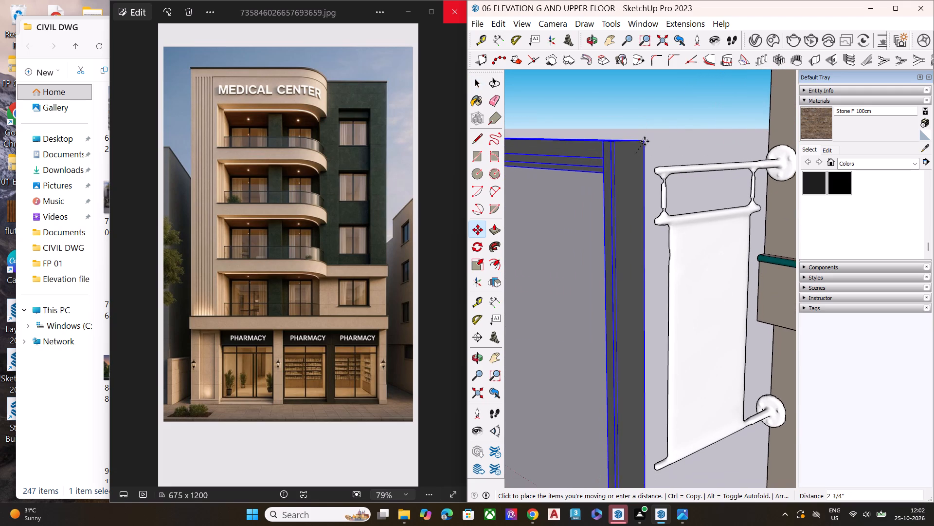
scroll(608, 151, down, 5)
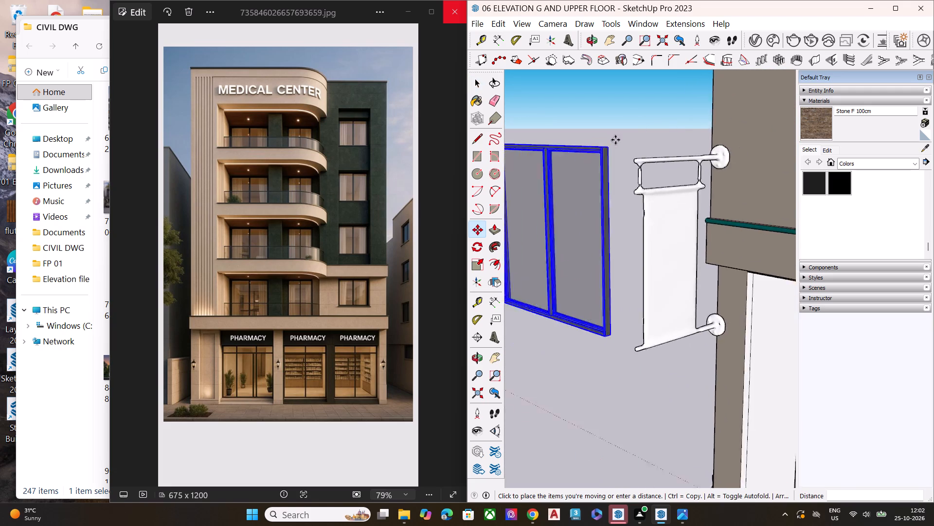
scroll(615, 140, down, 15)
scroll(573, 351, up, 6)
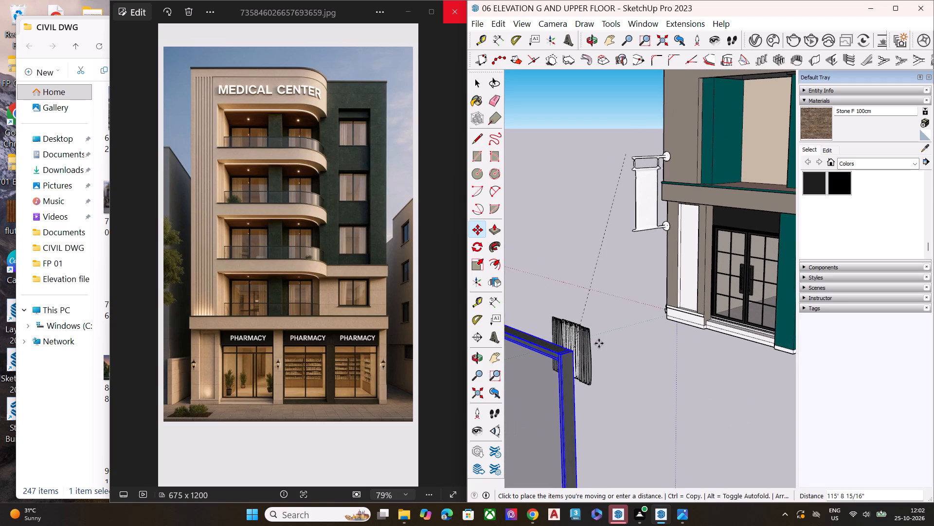
scroll(594, 343, up, 1)
middle_drag(593, 343, 403, 401)
scroll(623, 287, down, 2)
scroll(608, 278, up, 1)
scroll(608, 277, down, 3)
scroll(607, 276, up, 3)
scroll(606, 272, down, 1)
scroll(606, 271, up, 1)
scroll(606, 270, down, 6)
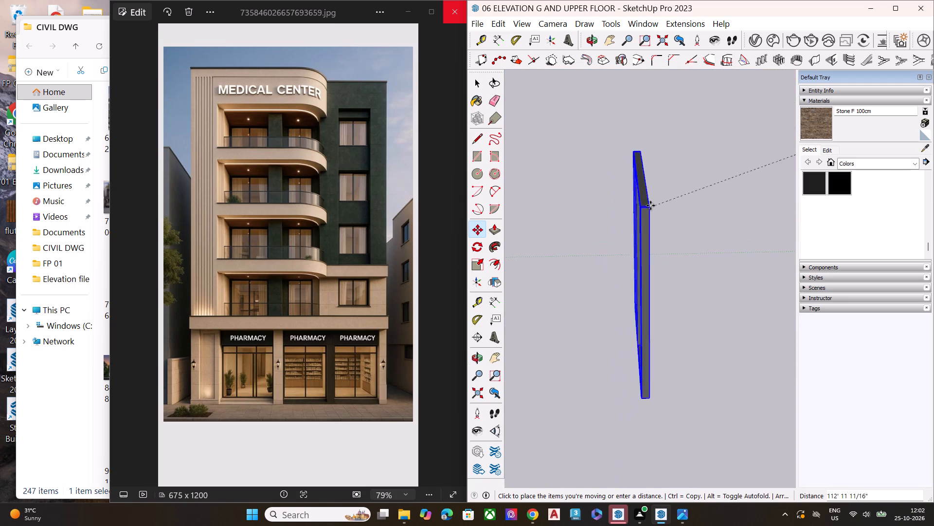
scroll(650, 206, down, 5)
scroll(567, 230, up, 1)
scroll(565, 232, down, 3)
scroll(573, 231, up, 1)
scroll(636, 216, down, 12)
scroll(623, 232, up, 1)
scroll(623, 232, down, 5)
scroll(592, 231, up, 1)
scroll(588, 234, down, 6)
scroll(703, 252, up, 2)
scroll(719, 240, down, 1)
scroll(720, 239, up, 6)
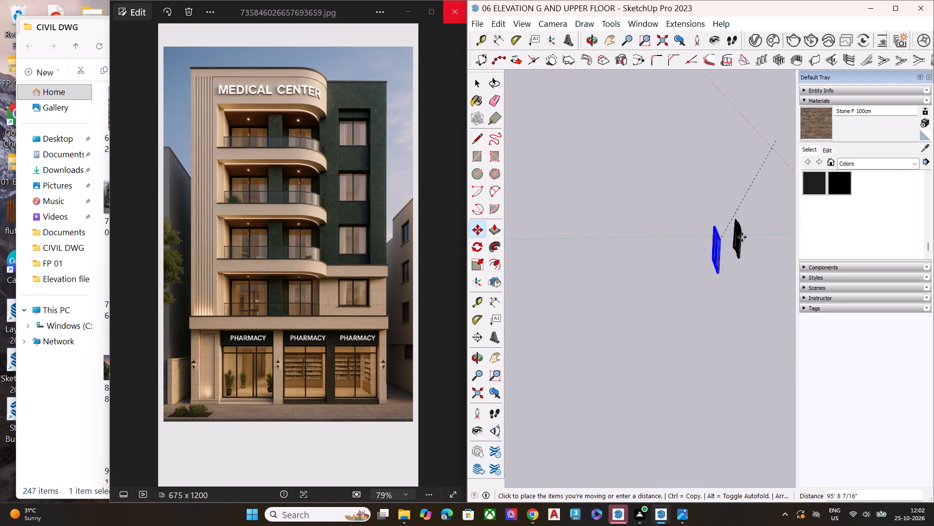
scroll(744, 237, up, 9)
middle_drag(743, 189, 730, 314)
scroll(767, 226, up, 2)
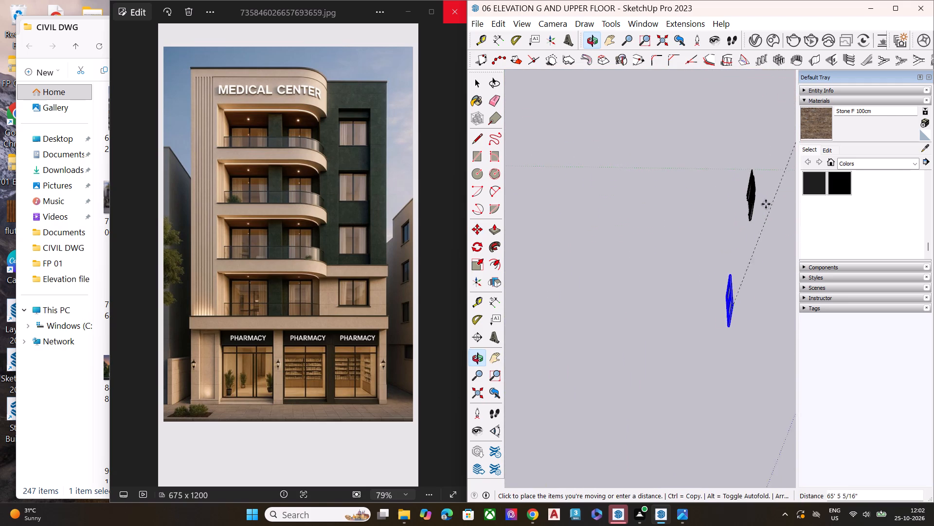
scroll(766, 204, up, 4)
scroll(740, 162, up, 3)
scroll(740, 163, down, 1)
scroll(740, 165, up, 7)
scroll(757, 191, down, 1)
scroll(757, 191, up, 6)
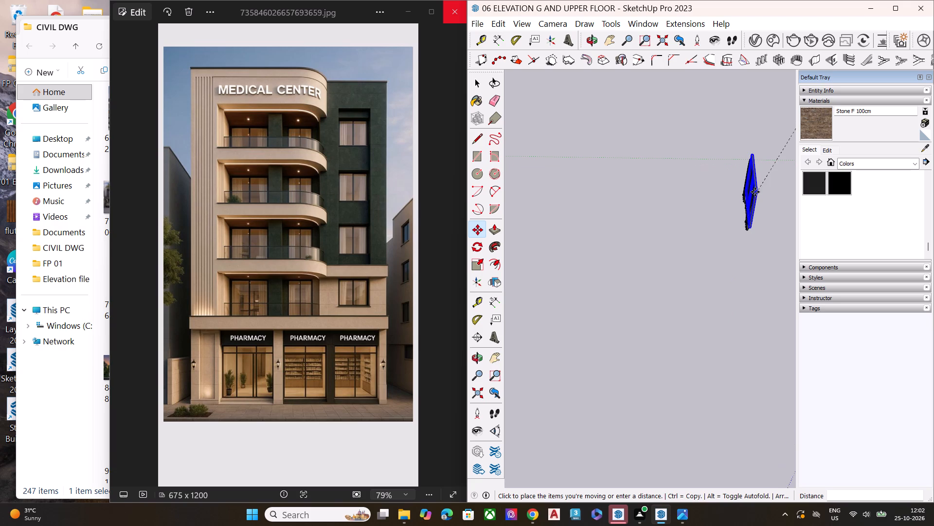
scroll(755, 192, up, 3)
scroll(755, 192, down, 1)
scroll(755, 192, up, 5)
scroll(759, 204, down, 3)
scroll(759, 204, up, 1)
scroll(759, 204, down, 1)
scroll(759, 204, up, 14)
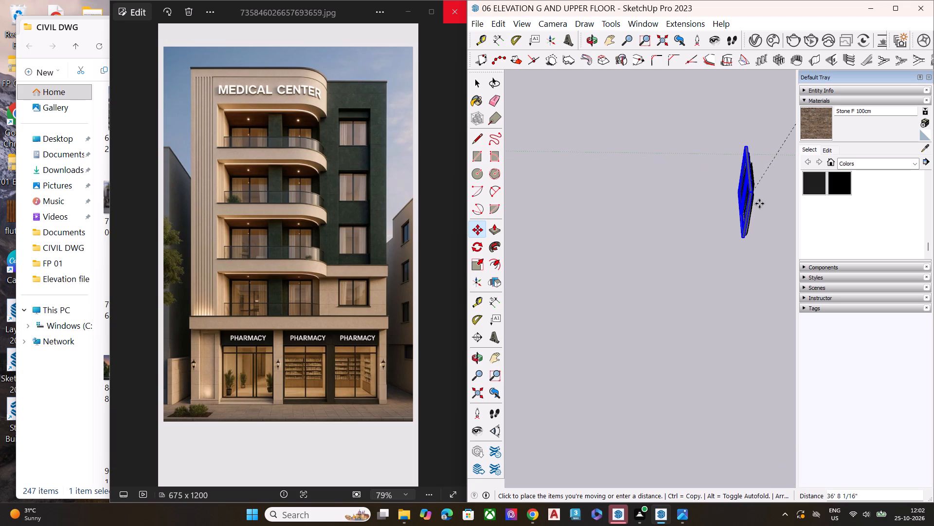
scroll(732, 210, up, 3)
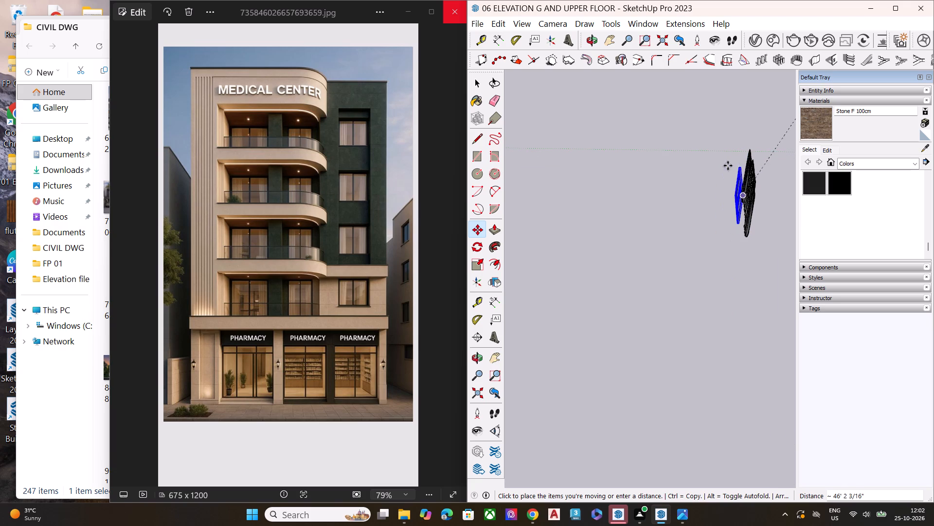
scroll(743, 179, up, 17)
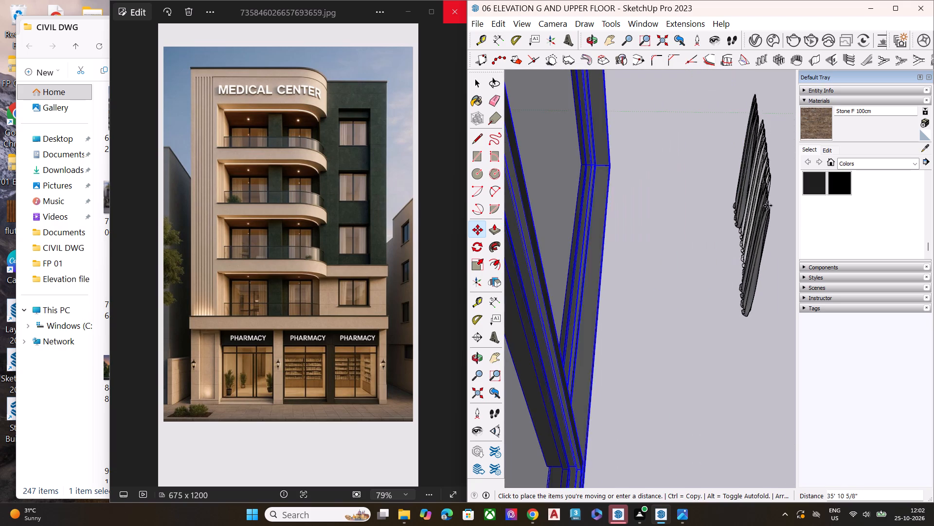
click(760, 214)
Move the sliding door by its top corner closer to the curtain, bringing it alongside the curtain's face.
middle_drag(764, 237, 688, 165)
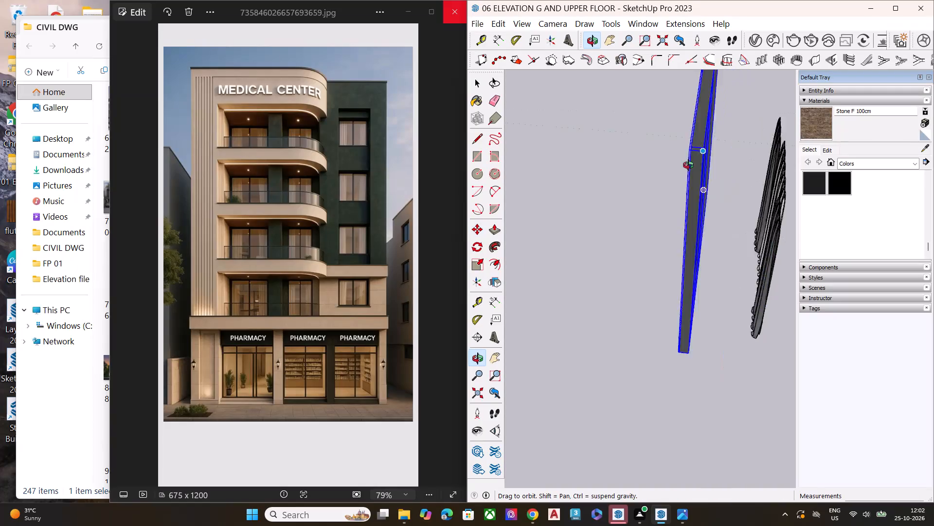
middle_drag(688, 165, 678, 149)
scroll(642, 229, down, 8)
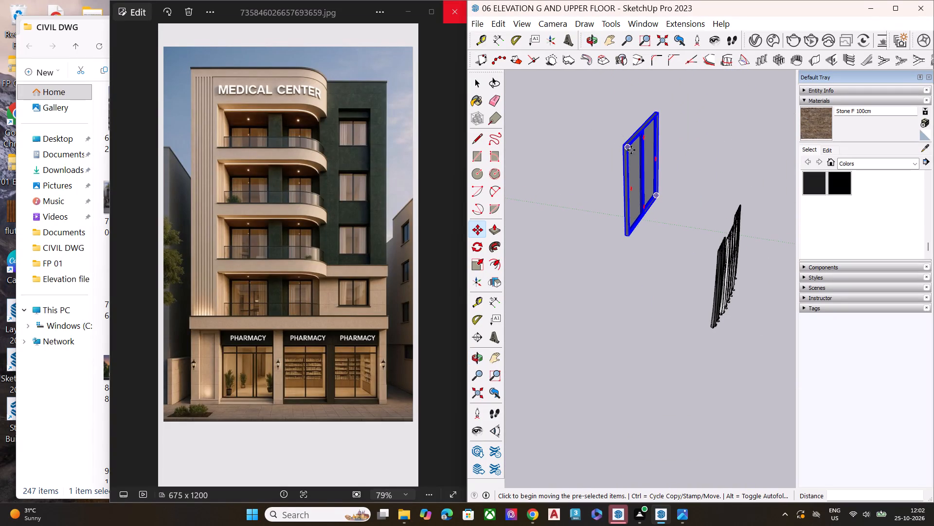
click(627, 145)
middle_drag(726, 246, 817, 432)
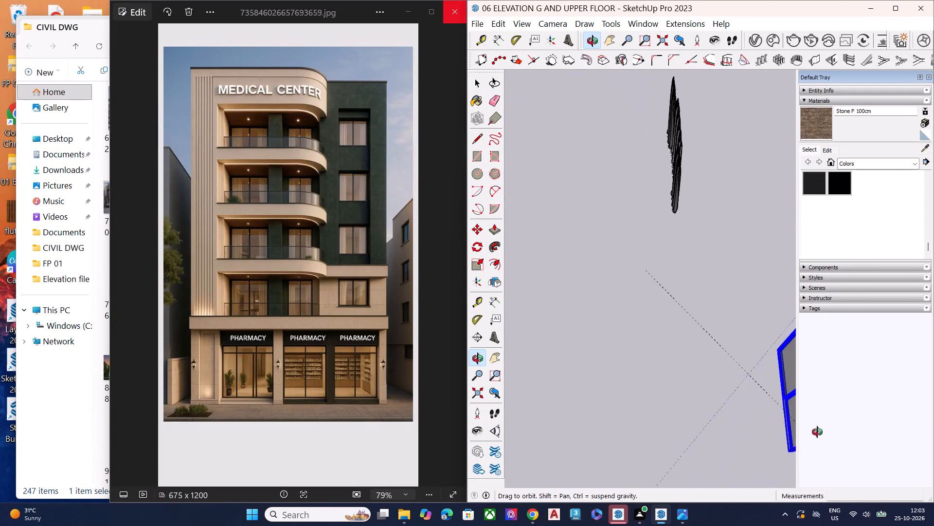
middle_drag(817, 432, 801, 437)
scroll(692, 110, up, 13)
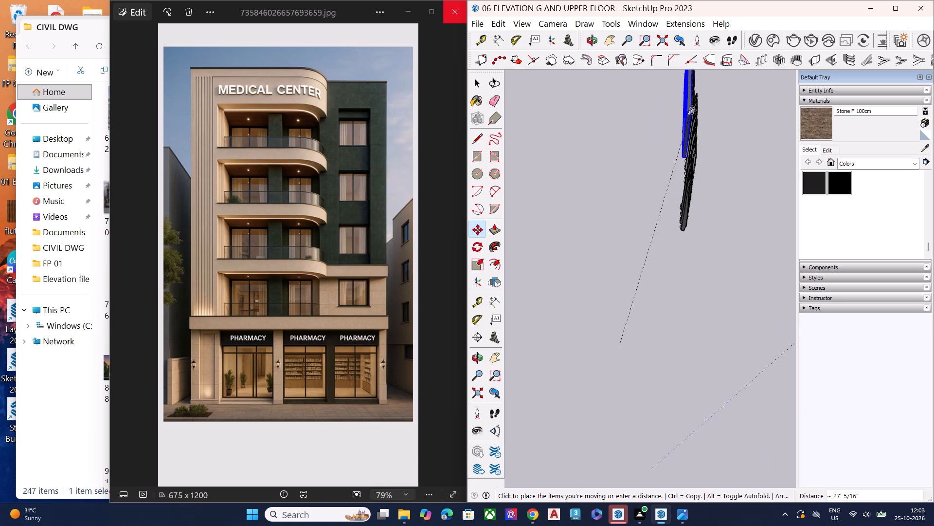
scroll(696, 109, up, 20)
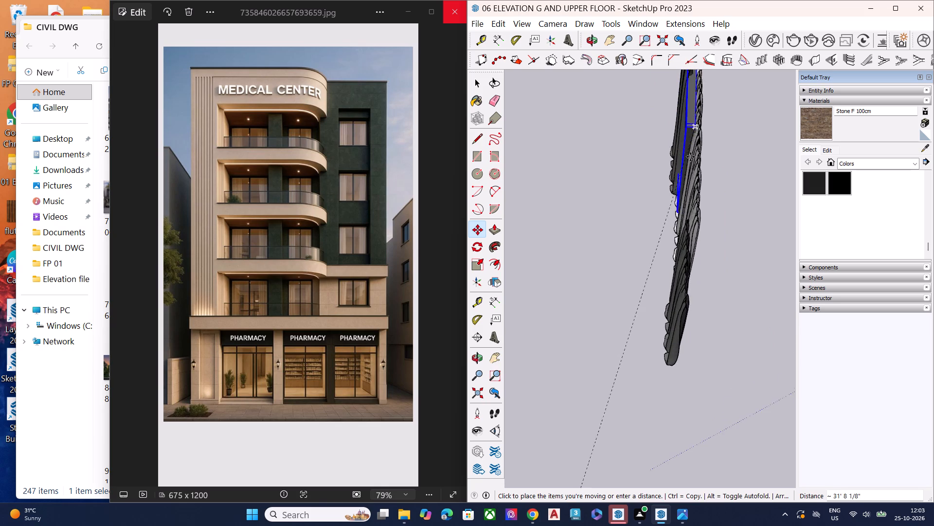
scroll(700, 219, up, 7)
scroll(693, 264, up, 4)
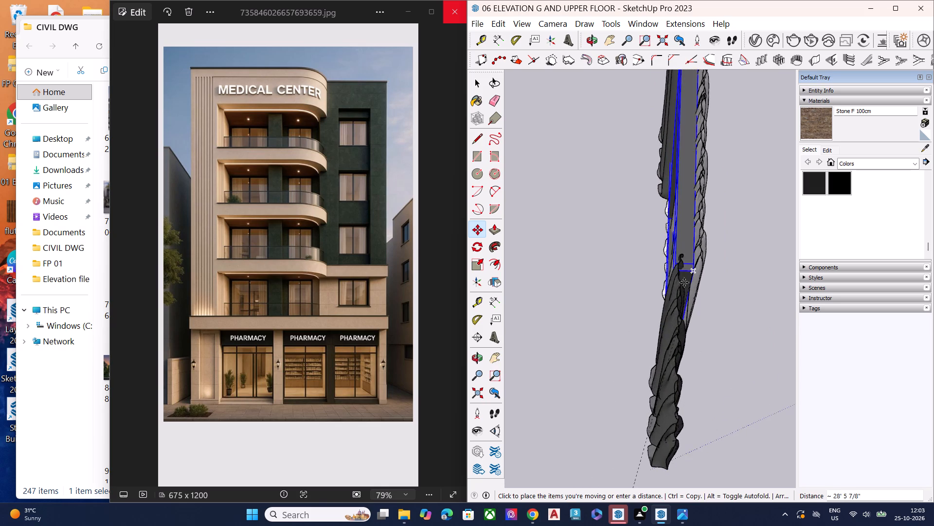
scroll(684, 282, up, 2)
scroll(652, 331, down, 7)
scroll(649, 277, down, 5)
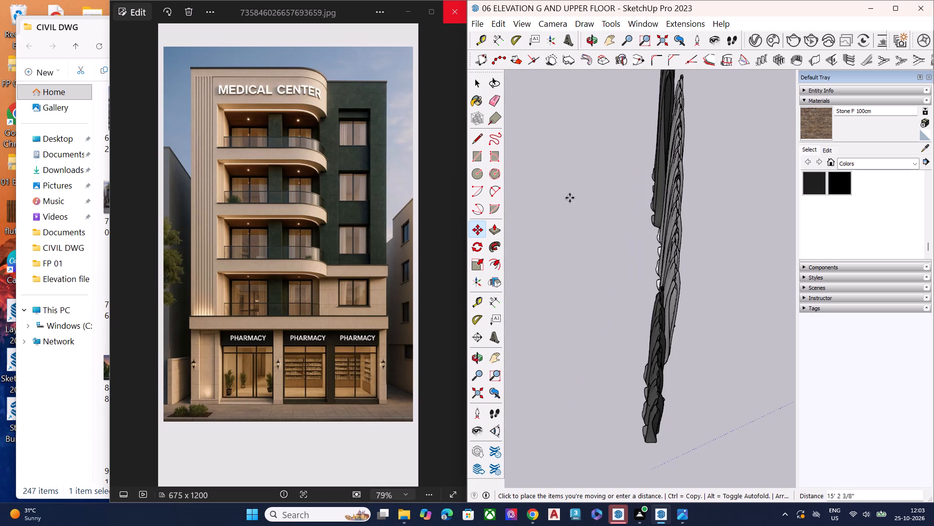
scroll(537, 282, down, 8)
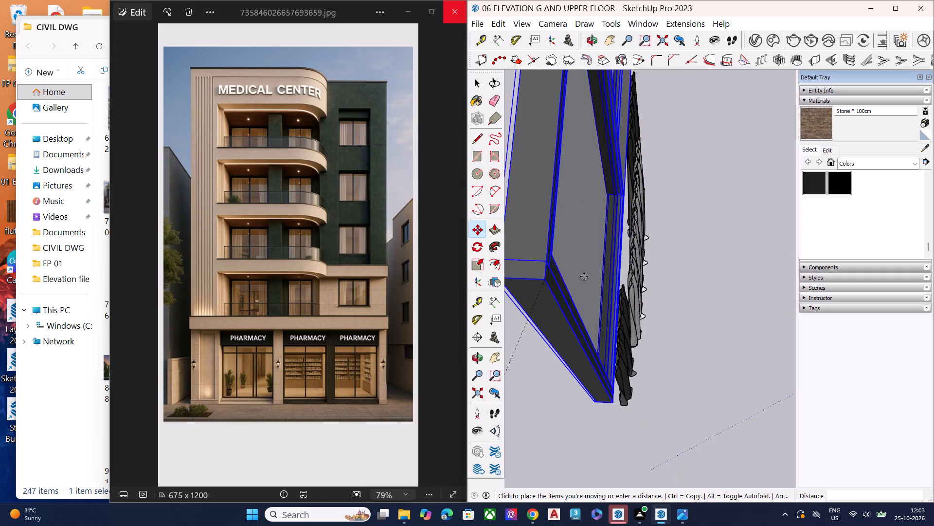
click(590, 287)
Lower the sliding door by its bottom corner to the curtain so the two overlap when seen from the side.
middle_drag(618, 367, 636, 157)
scroll(629, 187, down, 7)
middle_drag(623, 292, 641, 165)
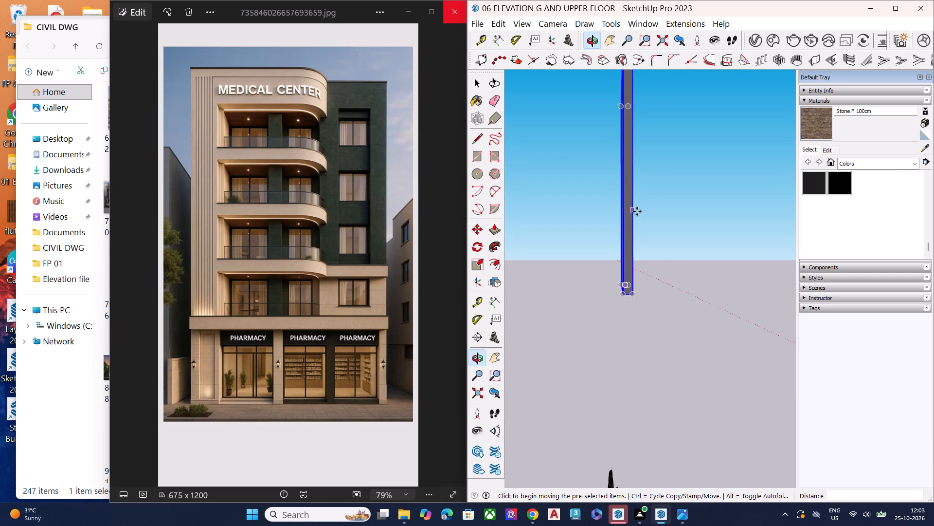
click(634, 297)
scroll(585, 338, down, 8)
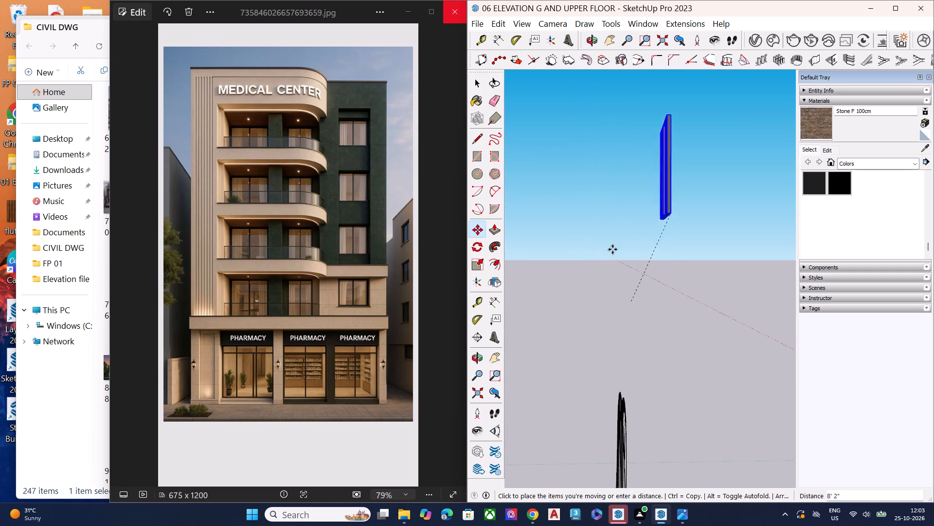
scroll(608, 256, down, 3)
scroll(599, 445, up, 3)
scroll(599, 447, down, 1)
scroll(599, 448, up, 5)
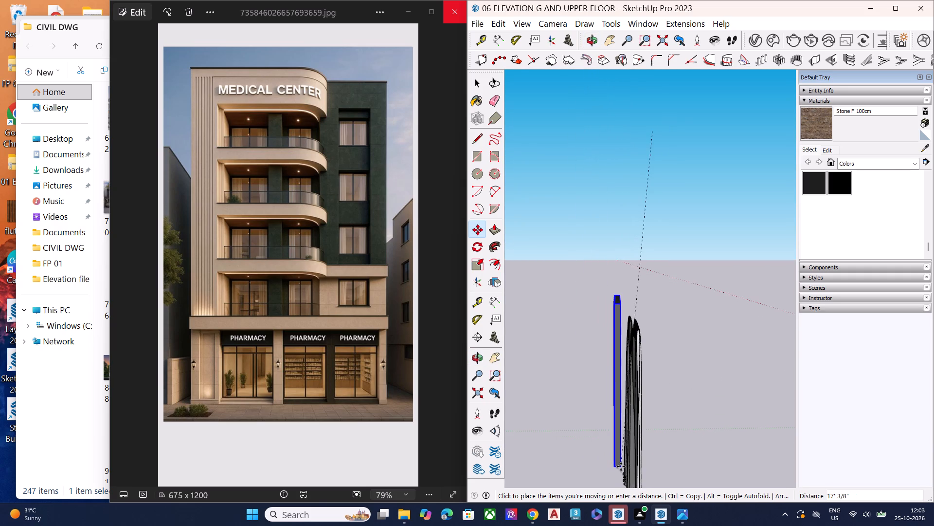
scroll(621, 467, up, 4)
scroll(621, 467, down, 2)
scroll(621, 467, up, 5)
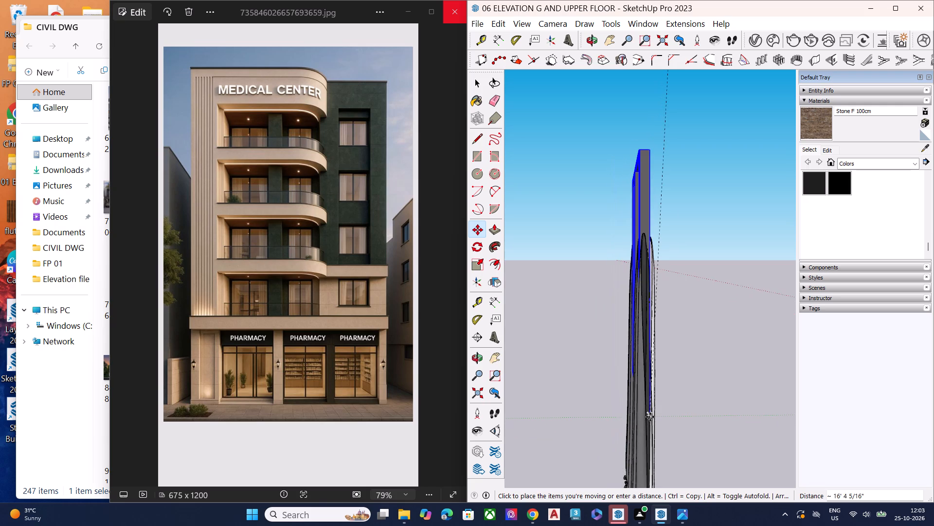
click(650, 417)
Shift the sliding door by its top corner to the curtain's near upper edge, keeping it parallel to the curtain.
middle_drag(632, 305, 640, 357)
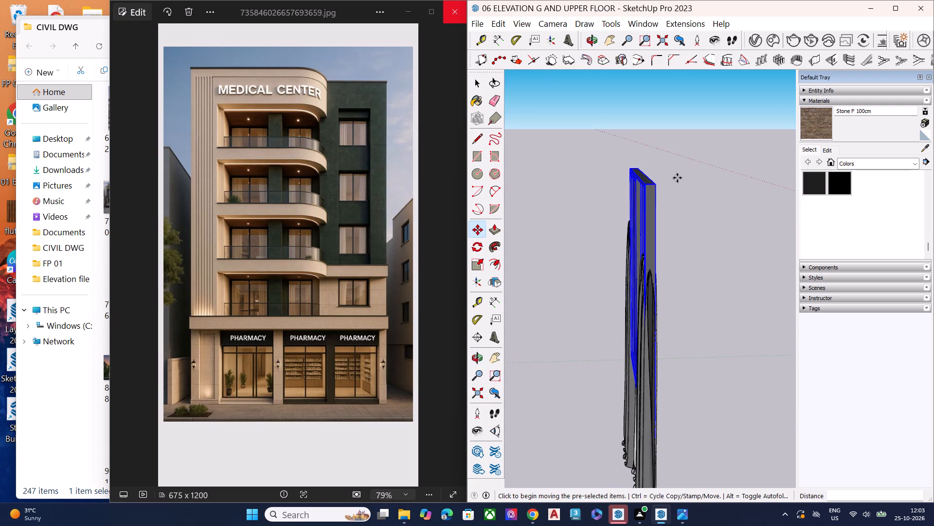
click(659, 183)
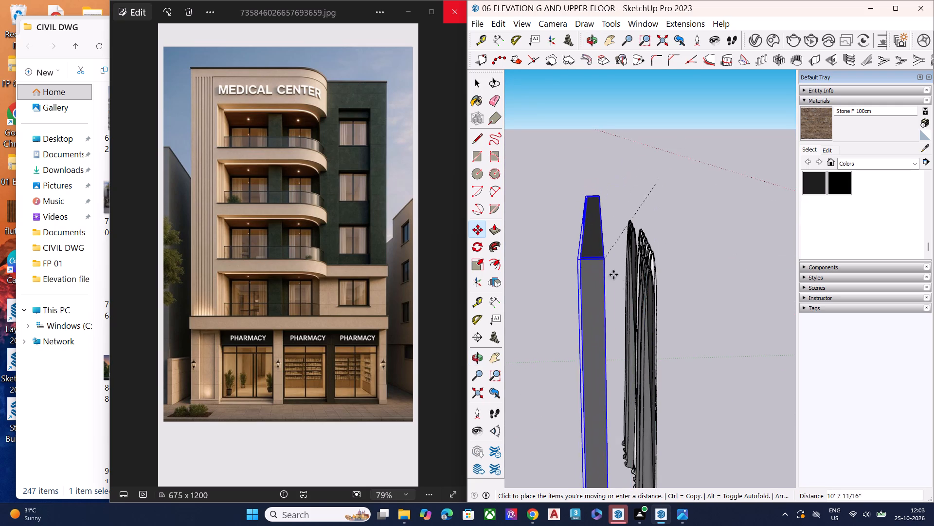
middle_drag(636, 288, 636, 376)
scroll(617, 216, down, 1)
scroll(617, 216, up, 1)
scroll(617, 216, down, 2)
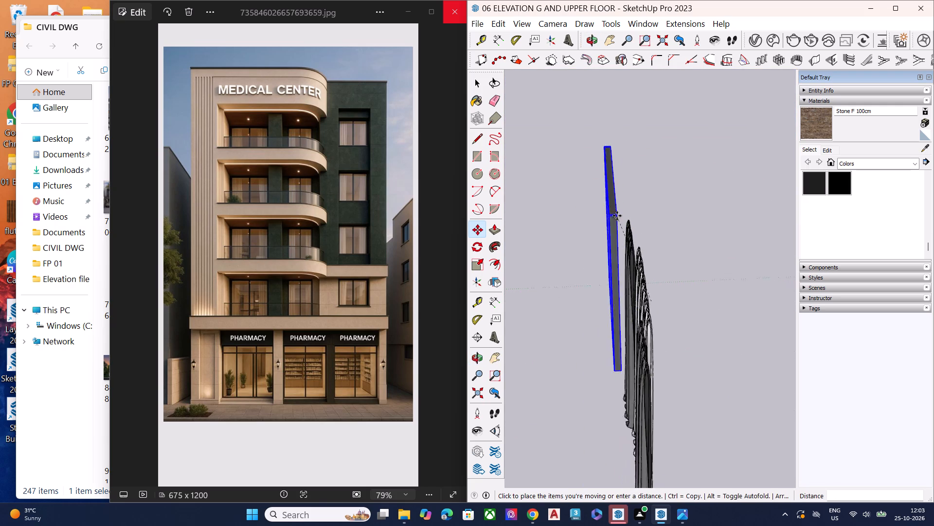
scroll(617, 216, down, 3)
middle_drag(615, 281, 631, 364)
scroll(635, 337, up, 8)
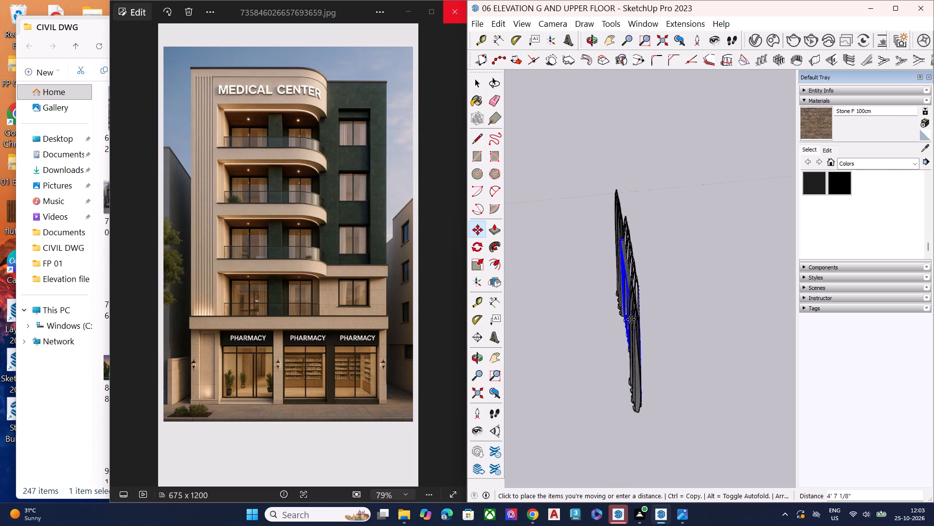
scroll(623, 306, up, 17)
scroll(640, 320, up, 5)
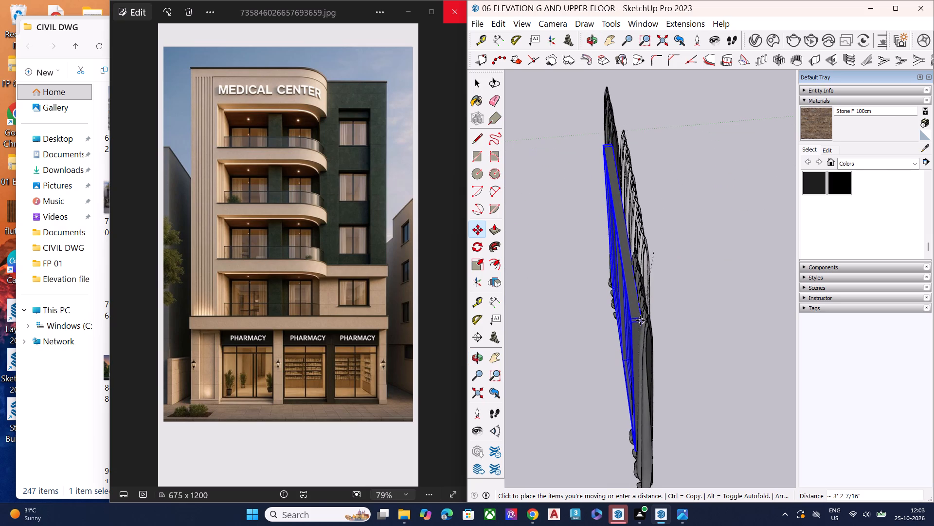
scroll(640, 320, up, 19)
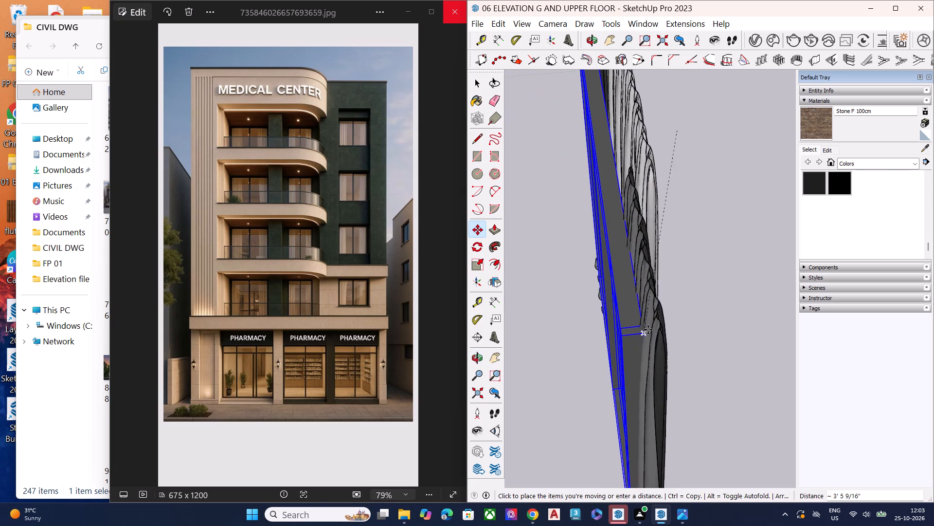
click(648, 329)
Move the sliding door about 5' 11" by its top corner onto the curtain's far top corner, in front of the fabric.
middle_drag(646, 338, 766, 212)
scroll(647, 338, up, 1)
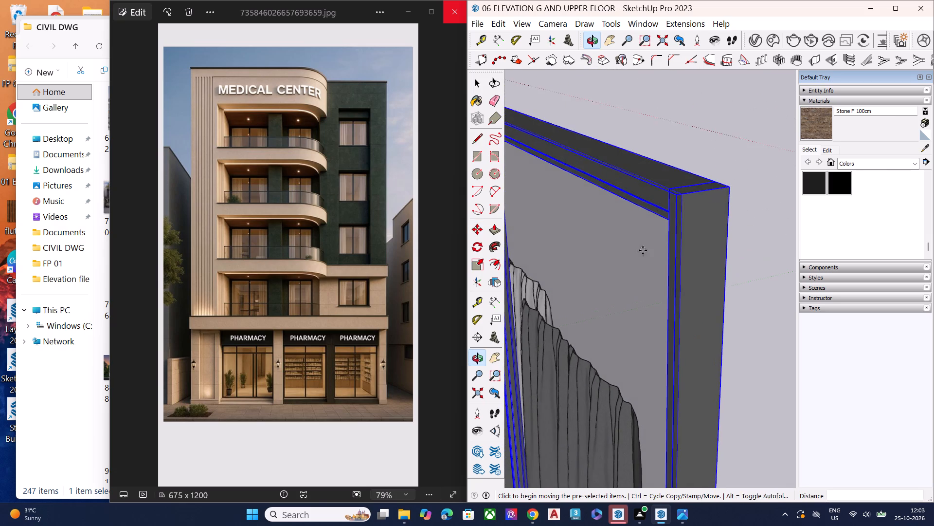
scroll(537, 256, down, 7)
scroll(663, 238, down, 2)
scroll(668, 236, up, 1)
scroll(670, 235, down, 7)
scroll(711, 215, down, 8)
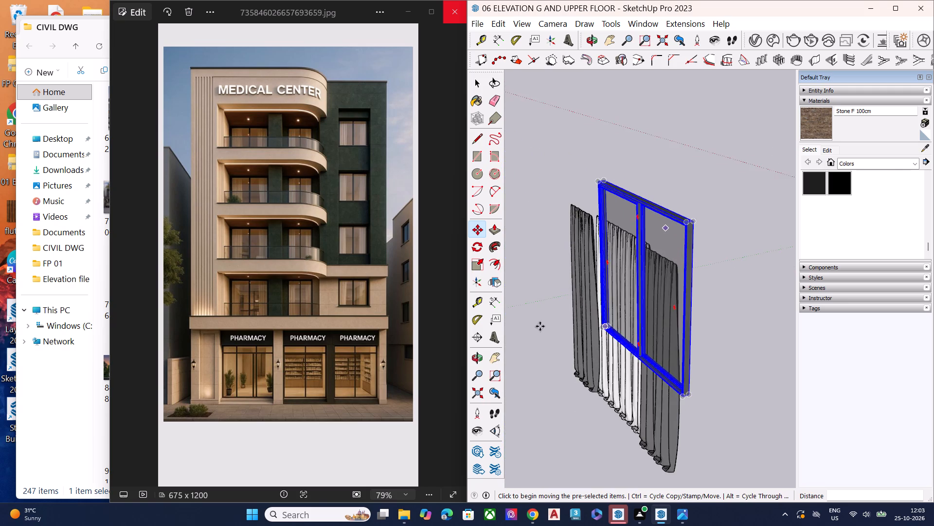
middle_drag(558, 319, 817, 259)
scroll(583, 237, up, 2)
scroll(583, 237, down, 1)
scroll(583, 237, up, 1)
middle_drag(530, 252, 703, 256)
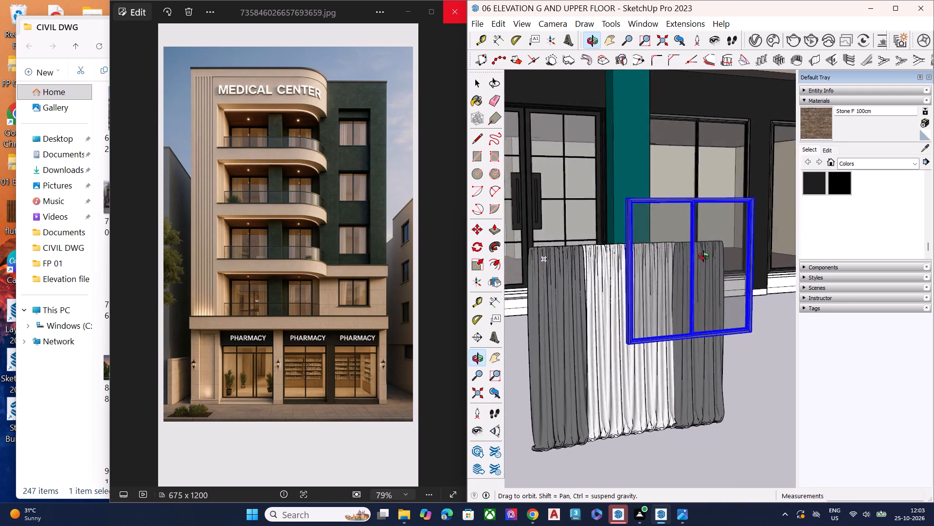
middle_drag(703, 256, 798, 268)
middle_drag(602, 350, 647, 324)
scroll(672, 205, up, 5)
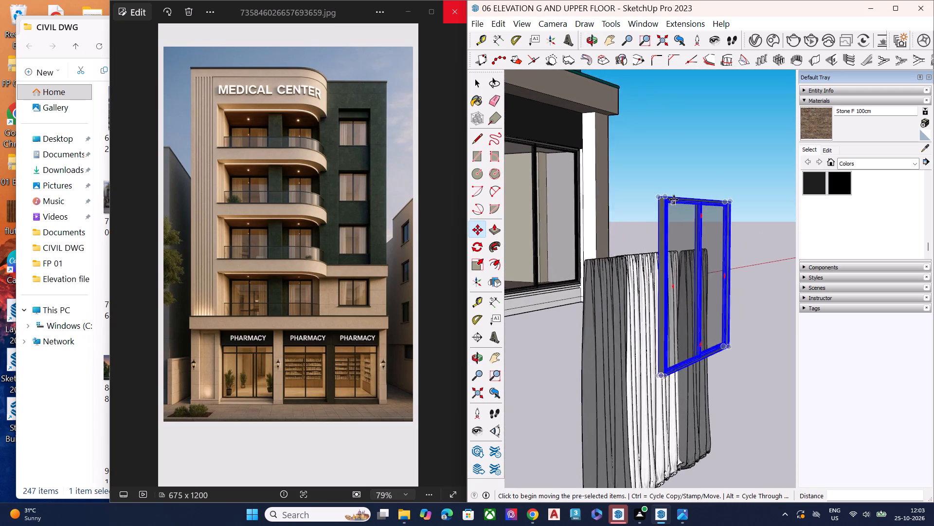
click(655, 195)
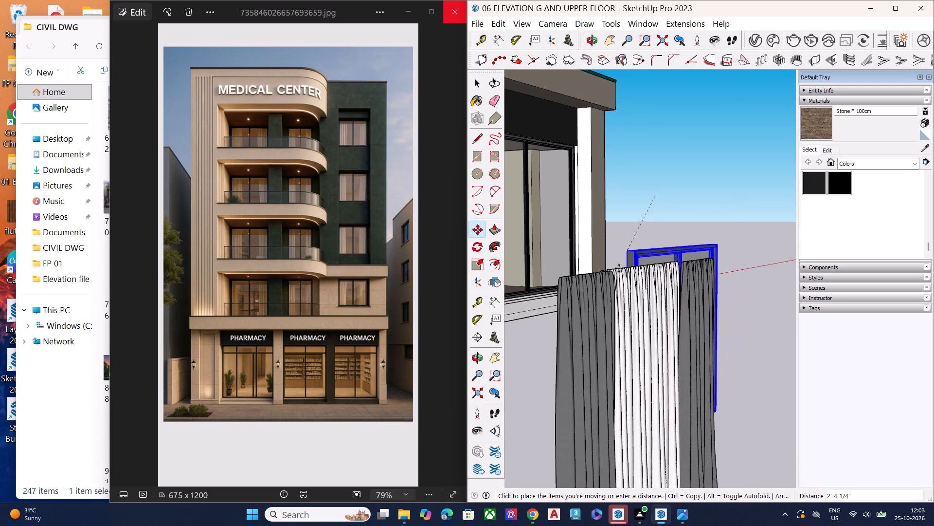
click(566, 279)
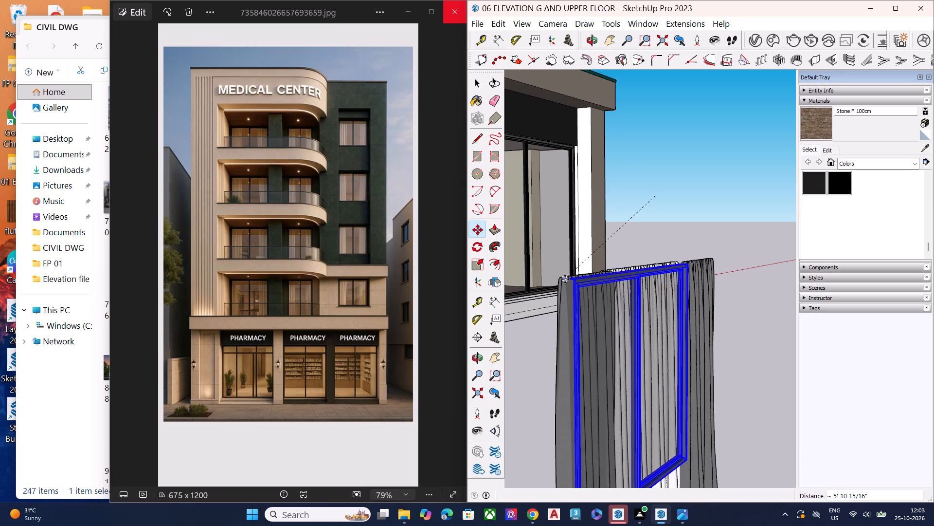
Examine how the sliding door sits on the curtain and compares with the openings on the building's front.
middle_drag(647, 301, 465, 320)
scroll(465, 320, up, 1)
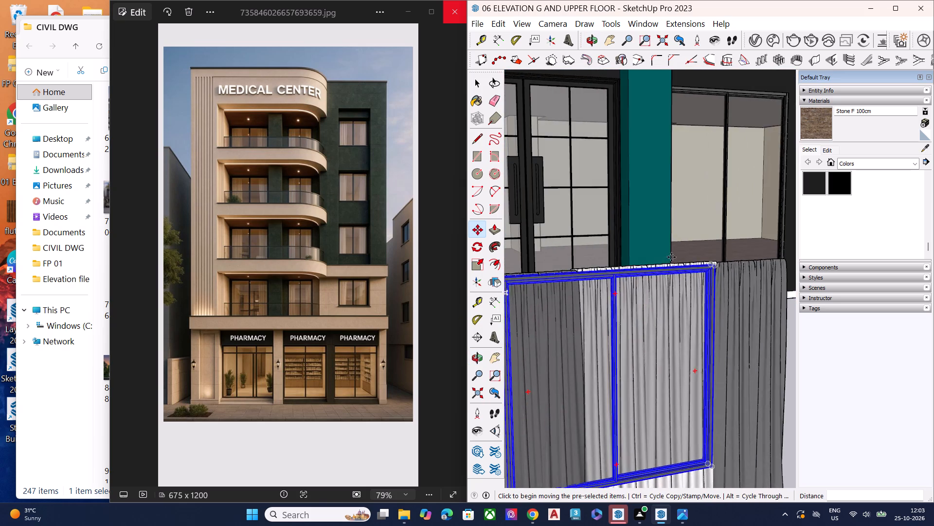
scroll(688, 256, down, 4)
scroll(705, 265, up, 2)
scroll(709, 267, down, 11)
middle_drag(725, 324, 654, 375)
scroll(684, 288, down, 7)
scroll(685, 290, up, 1)
scroll(687, 301, down, 10)
middle_drag(611, 387, 595, 301)
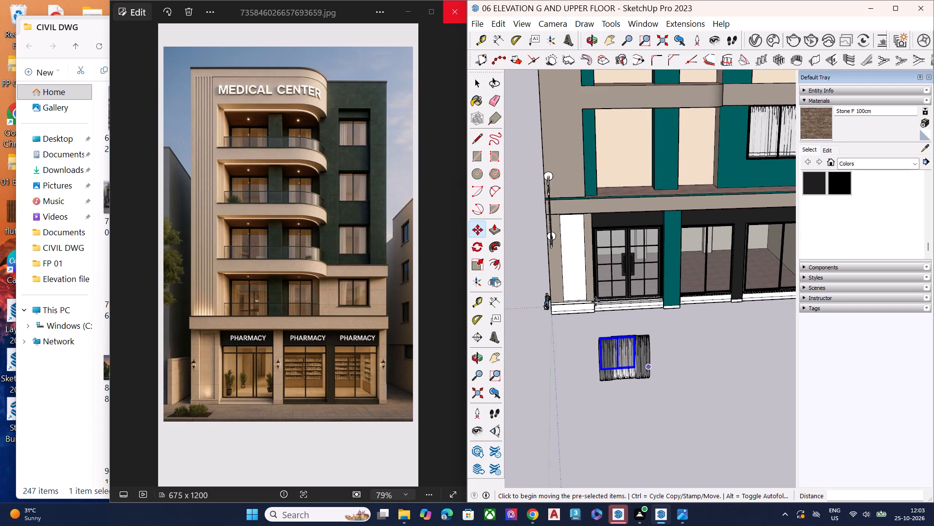
middle_drag(595, 301, 594, 295)
scroll(602, 344, up, 10)
Scale the curtain's thickness along the red axis to about 0.42, pulling its front face back from the door.
key(space)
scroll(632, 398, up, 10)
scroll(621, 359, up, 1)
middle_drag(614, 345, 609, 327)
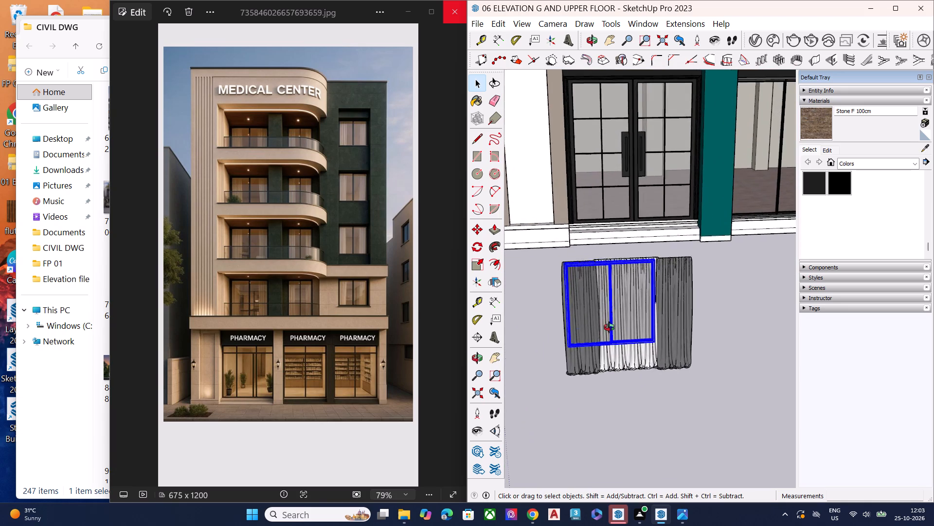
middle_drag(609, 327, 601, 283)
scroll(641, 288, up, 1)
scroll(658, 144, up, 3)
scroll(653, 145, down, 1)
scroll(653, 145, up, 6)
click(664, 178)
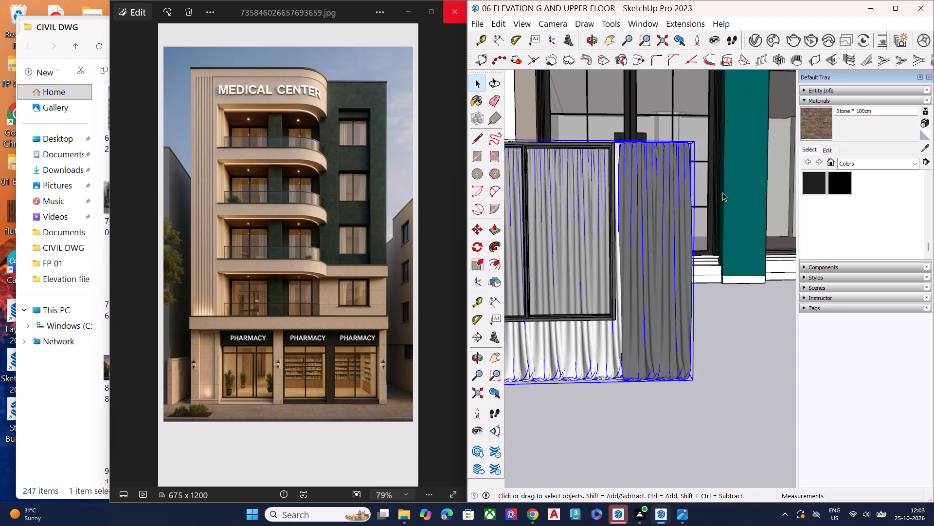
scroll(765, 205, down, 9)
scroll(684, 200, up, 7)
scroll(679, 231, down, 6)
scroll(712, 272, up, 3)
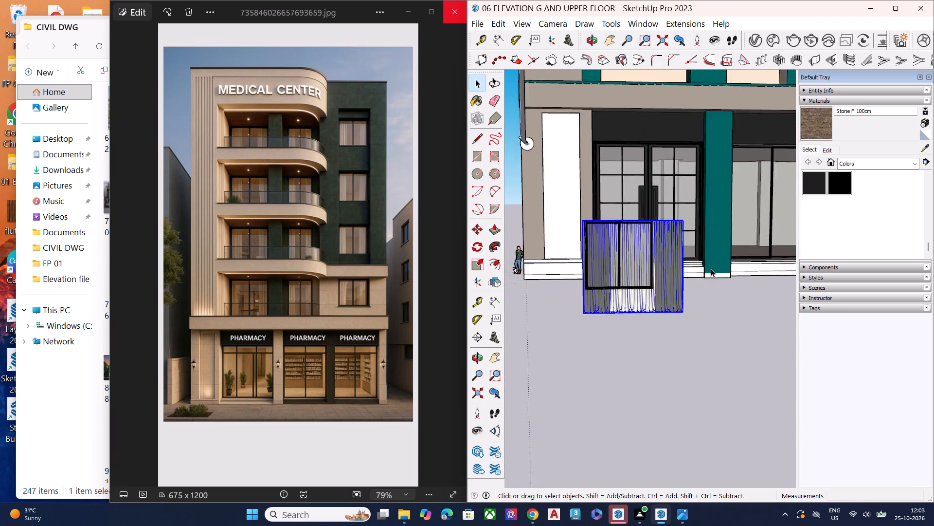
scroll(711, 268, up, 5)
scroll(682, 273, down, 5)
scroll(604, 208, up, 3)
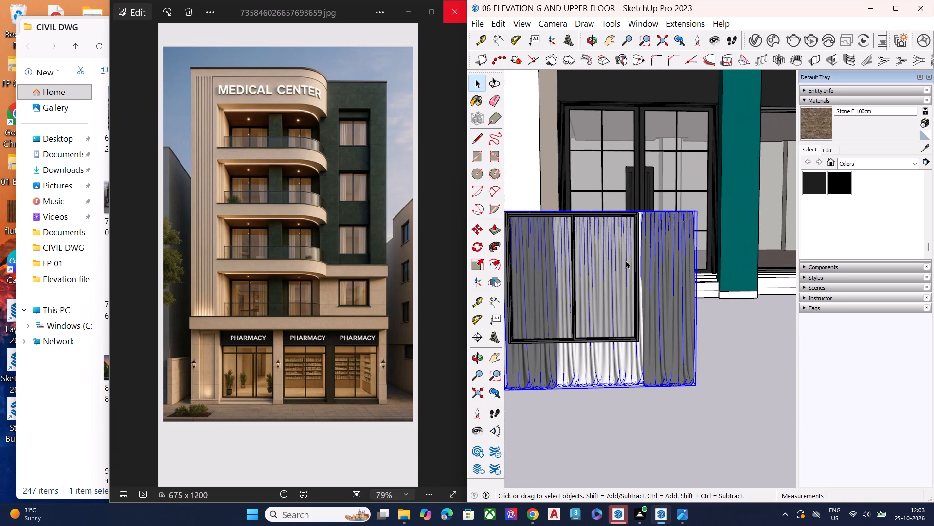
key(s)
middle_drag(668, 277, 503, 385)
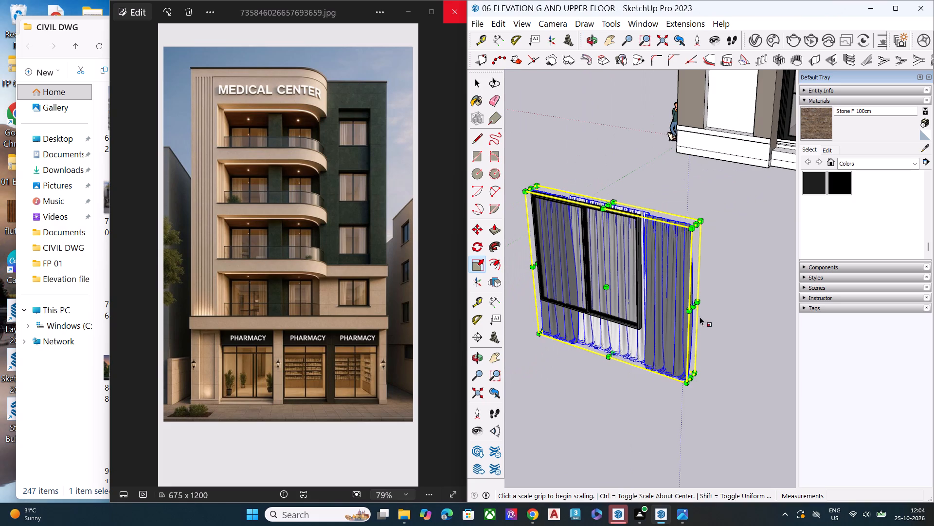
middle_drag(689, 322, 565, 354)
scroll(743, 261, down, 3)
scroll(743, 261, up, 1)
scroll(743, 261, down, 6)
middle_drag(700, 287, 621, 334)
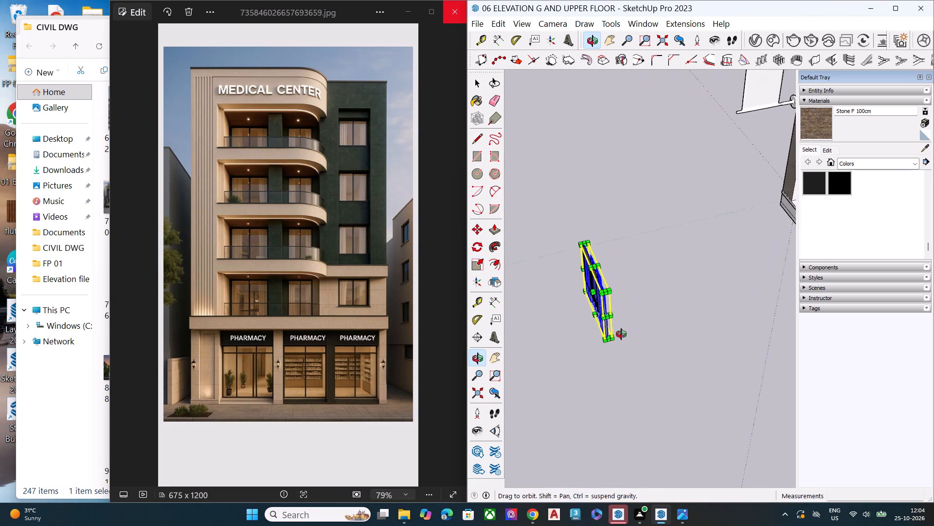
middle_drag(621, 334, 616, 333)
scroll(598, 306, up, 17)
scroll(607, 282, down, 1)
scroll(607, 282, up, 6)
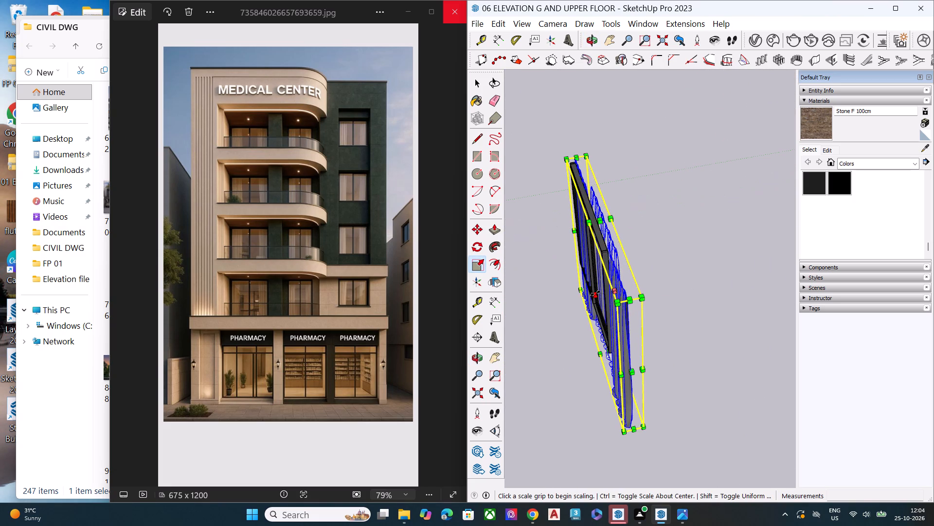
click(595, 293)
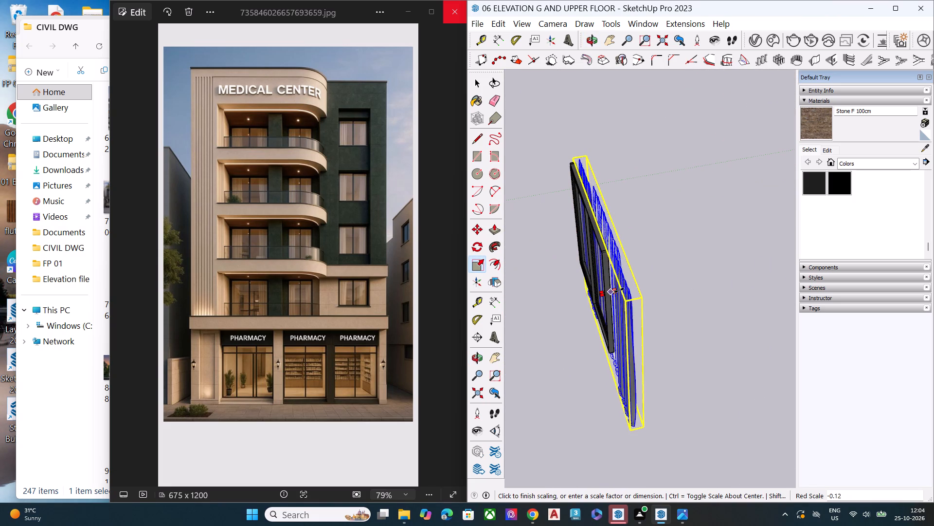
scroll(611, 294, up, 1)
scroll(611, 294, down, 1)
scroll(611, 294, up, 5)
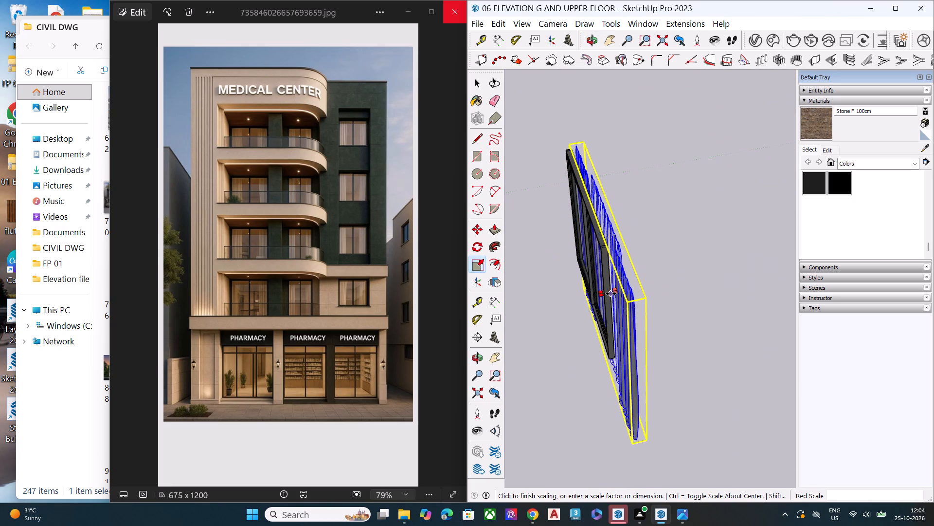
scroll(611, 294, up, 6)
scroll(609, 294, down, 1)
scroll(609, 294, up, 10)
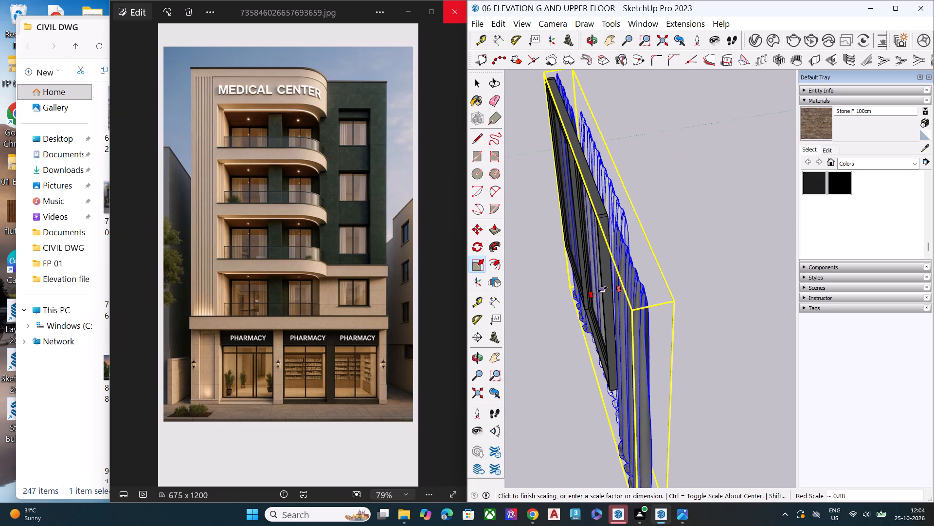
scroll(602, 289, up, 6)
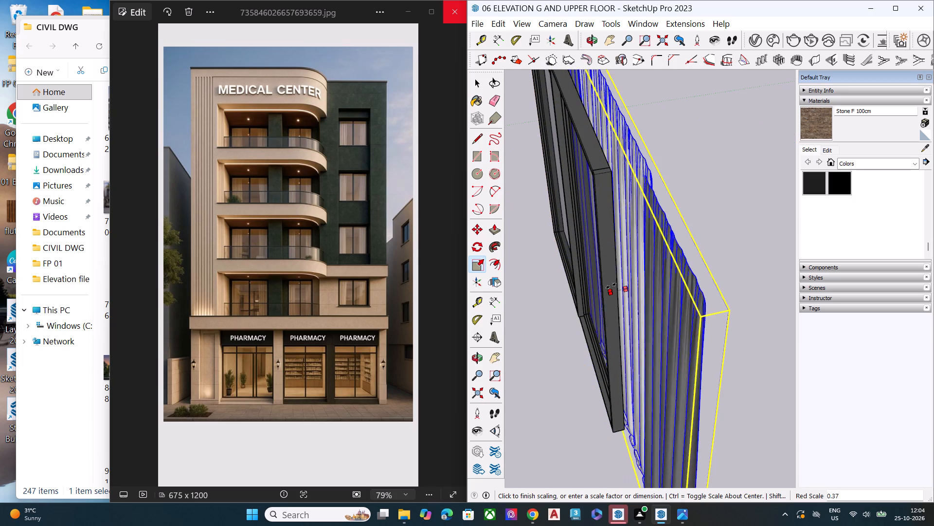
click(606, 289)
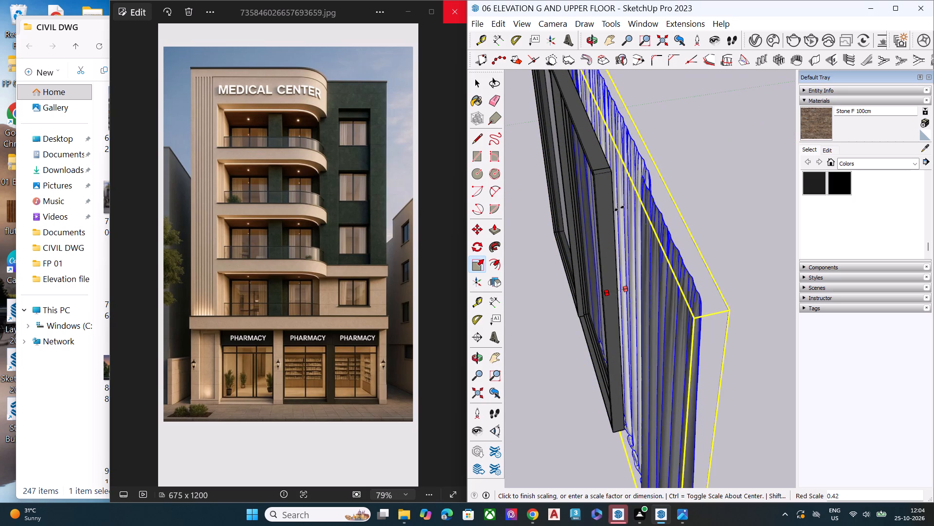
key(space)
key(space)
Scale the sliding door's width along the red axis to about 1.44 to span the curtain.
scroll(669, 169, down, 7)
middle_drag(651, 290, 683, 209)
click(631, 164)
scroll(637, 160, up, 1)
scroll(637, 160, down, 2)
scroll(637, 160, up, 2)
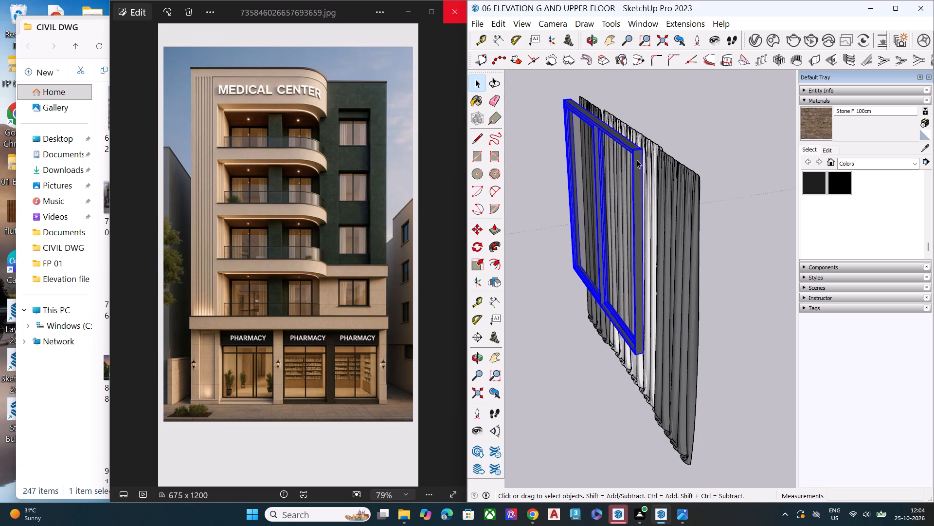
key(s)
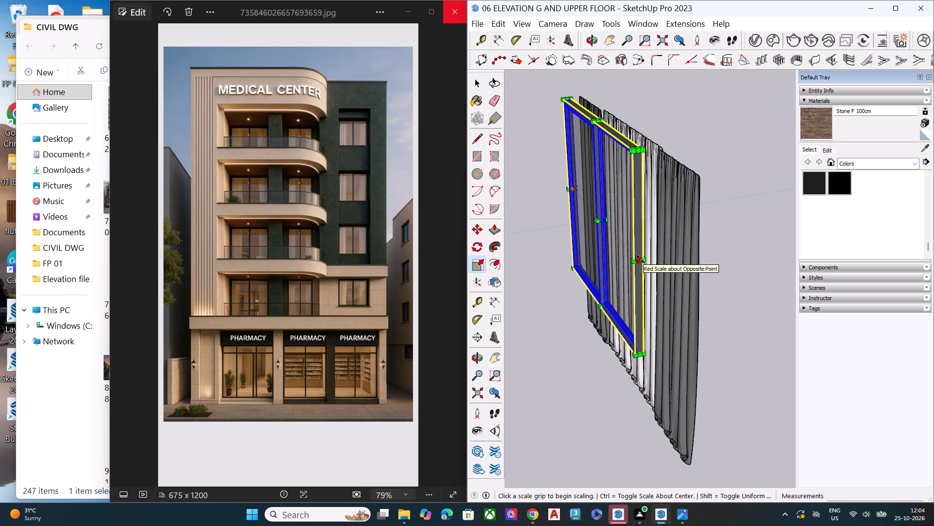
click(640, 259)
click(698, 288)
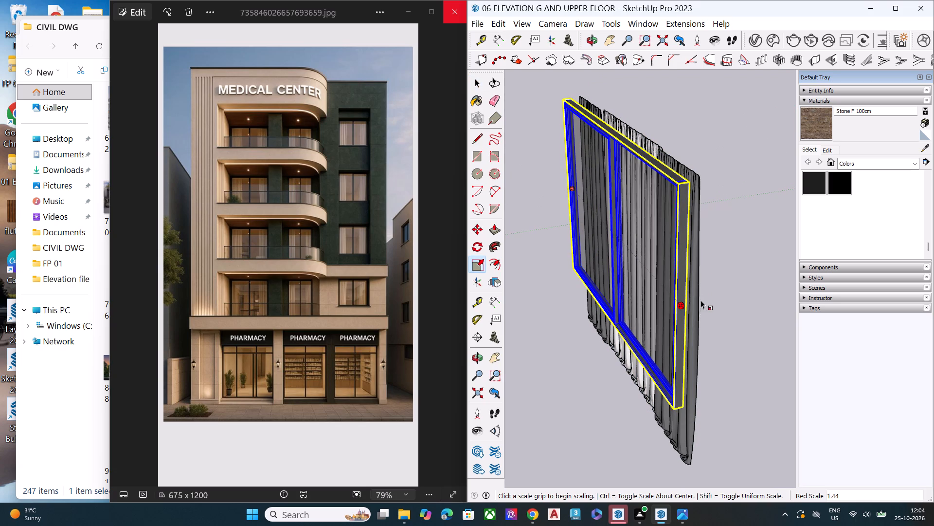
middle_drag(718, 299, 724, 296)
key(space)
Scale the sliding door's height along the blue axis to about 1.40, stretching its bottom edge down to the curtain's hem.
middle_drag(725, 266, 785, 186)
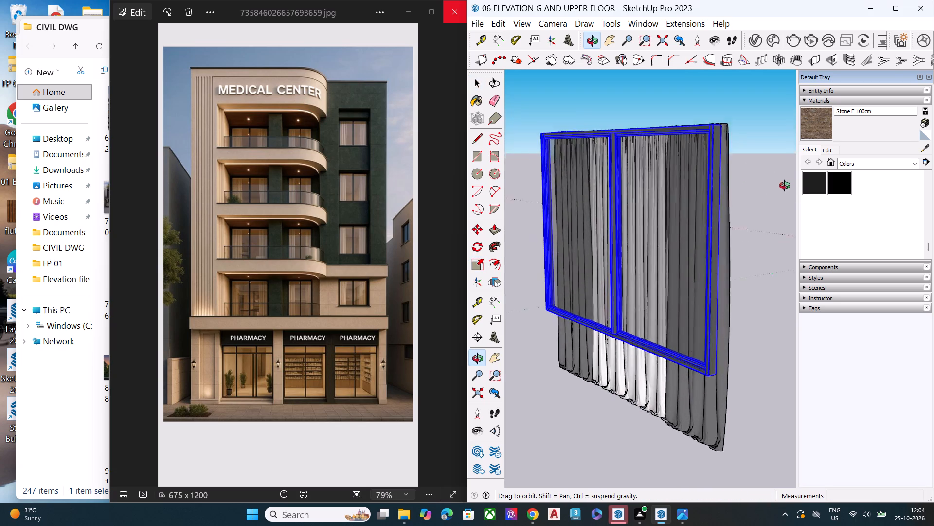
middle_drag(785, 186, 792, 162)
scroll(669, 309, up, 7)
middle_drag(634, 348, 631, 328)
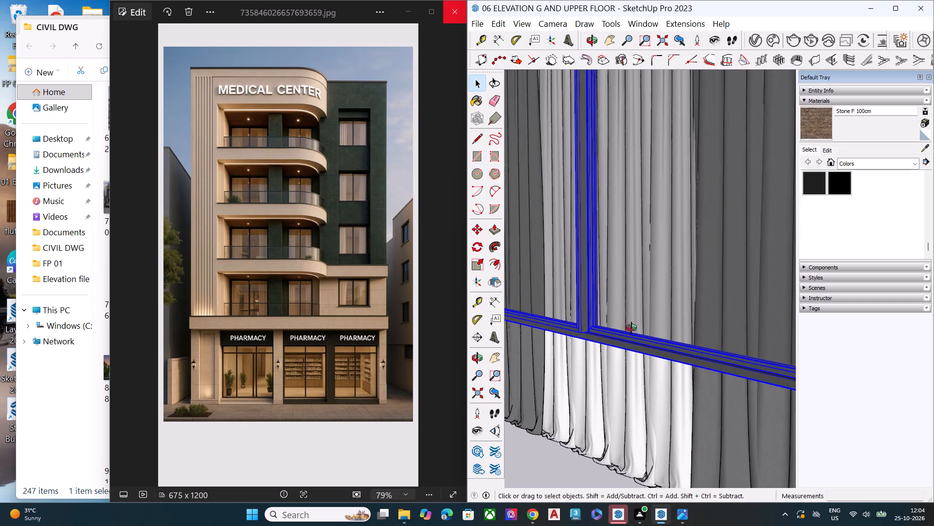
middle_drag(631, 328, 625, 259)
key(s)
click(593, 359)
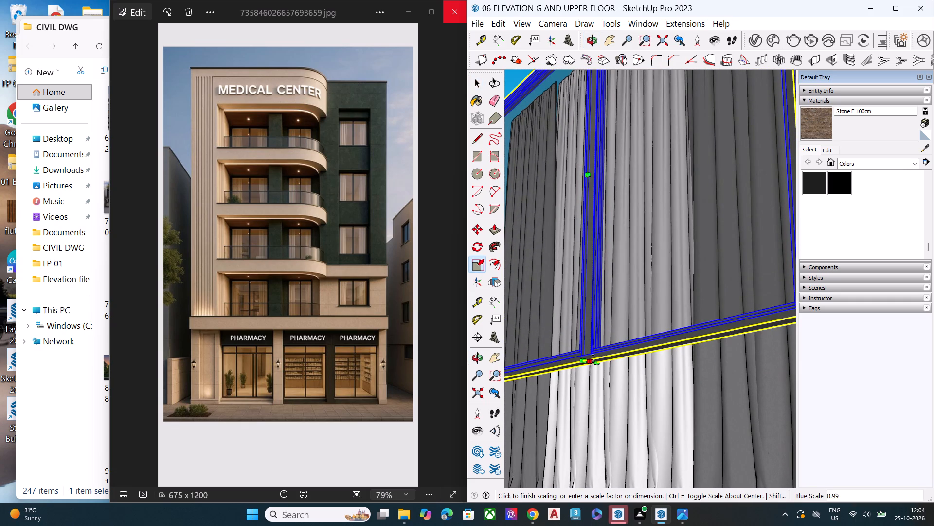
scroll(593, 359, down, 9)
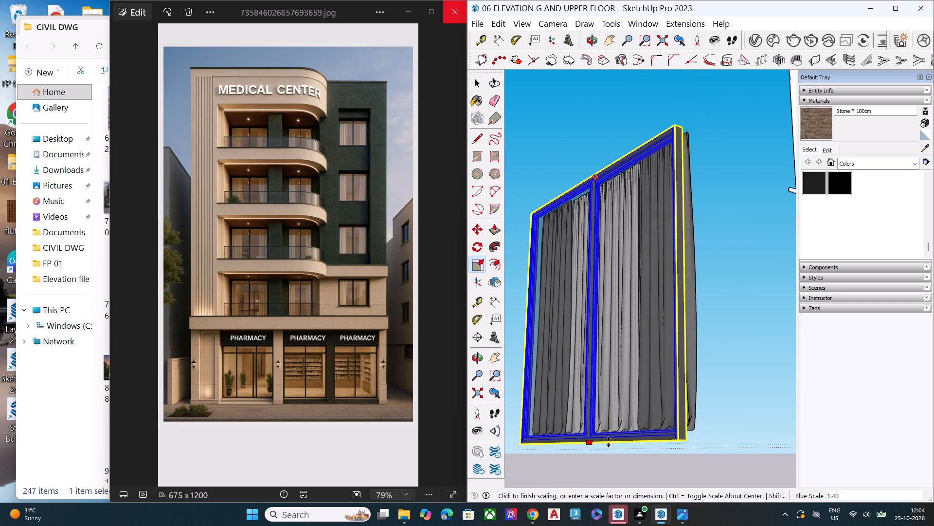
click(609, 442)
key(space)
click(583, 460)
Select the sliding door together with the curtain and make them a single group.
scroll(675, 283, down, 6)
middle_drag(632, 284, 767, 377)
scroll(642, 265, down, 8)
middle_drag(726, 282, 595, 371)
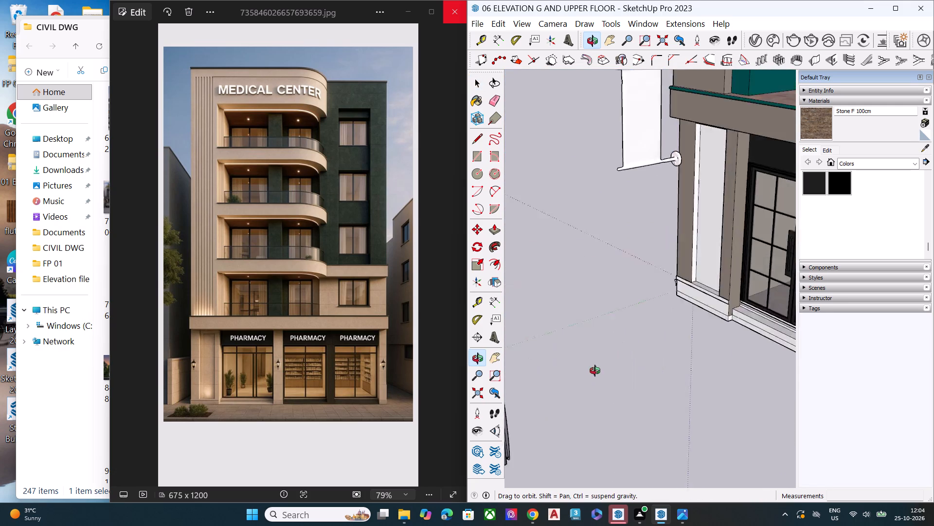
middle_drag(595, 371, 590, 355)
scroll(660, 244, down, 1)
scroll(660, 244, up, 2)
scroll(660, 245, down, 6)
middle_drag(543, 304, 534, 364)
scroll(534, 364, up, 2)
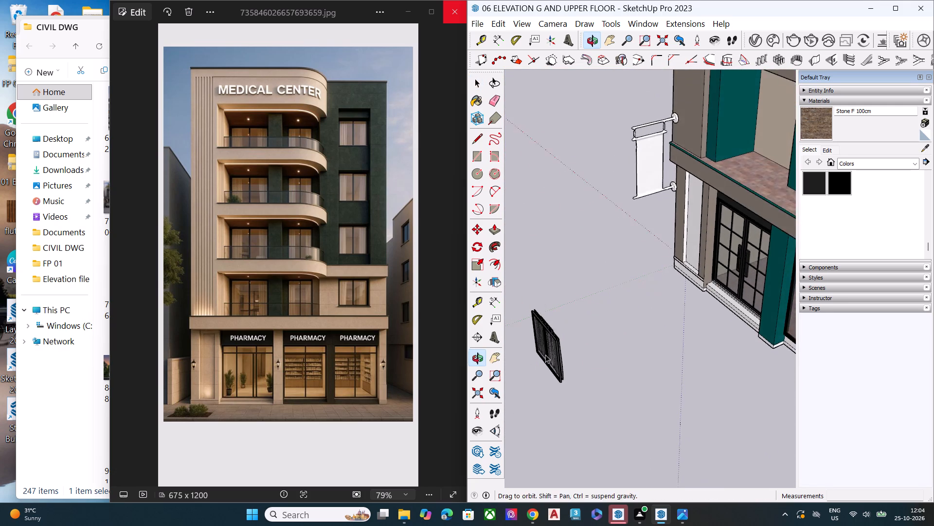
scroll(547, 353, down, 1)
scroll(548, 352, up, 9)
scroll(525, 344, down, 1)
scroll(525, 344, up, 7)
scroll(590, 321, down, 1)
scroll(587, 321, up, 7)
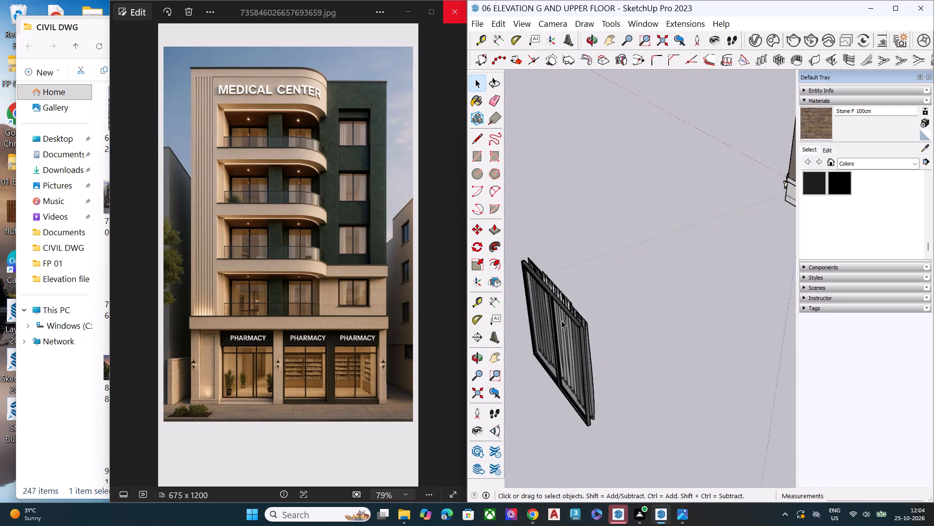
scroll(561, 320, up, 2)
scroll(569, 316, down, 2)
scroll(569, 316, up, 6)
click(575, 311)
ctrl+click(585, 308)
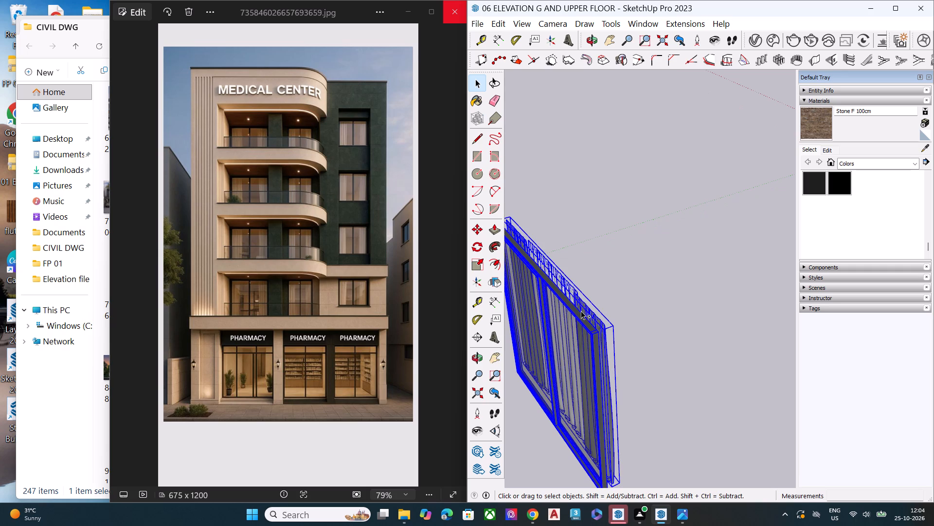
right_click(578, 313)
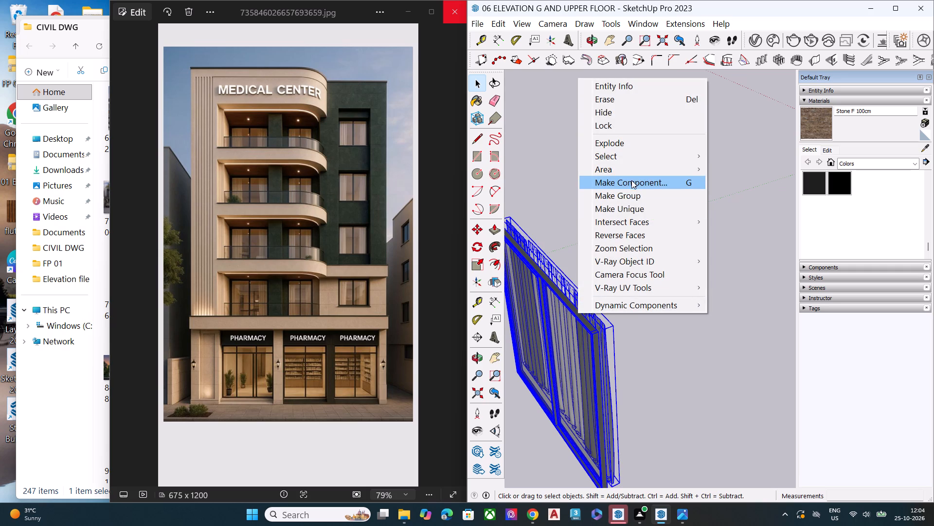
click(631, 194)
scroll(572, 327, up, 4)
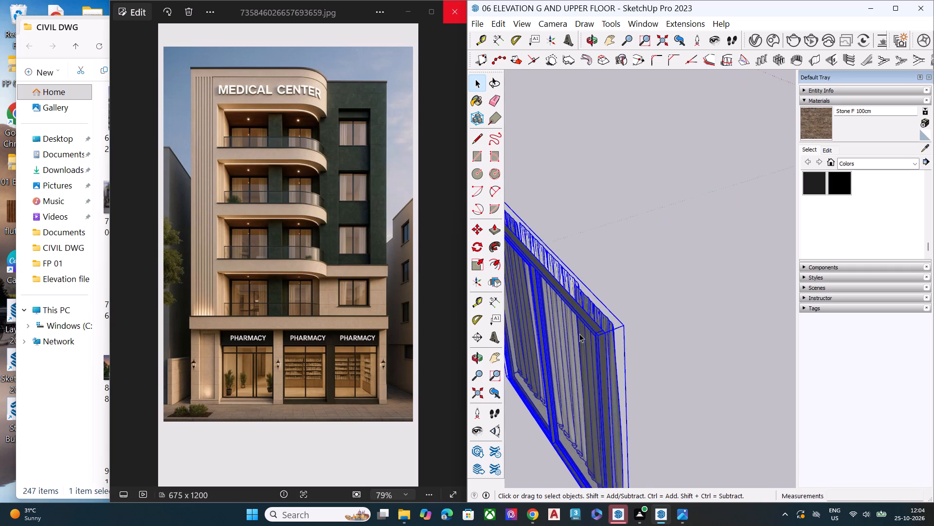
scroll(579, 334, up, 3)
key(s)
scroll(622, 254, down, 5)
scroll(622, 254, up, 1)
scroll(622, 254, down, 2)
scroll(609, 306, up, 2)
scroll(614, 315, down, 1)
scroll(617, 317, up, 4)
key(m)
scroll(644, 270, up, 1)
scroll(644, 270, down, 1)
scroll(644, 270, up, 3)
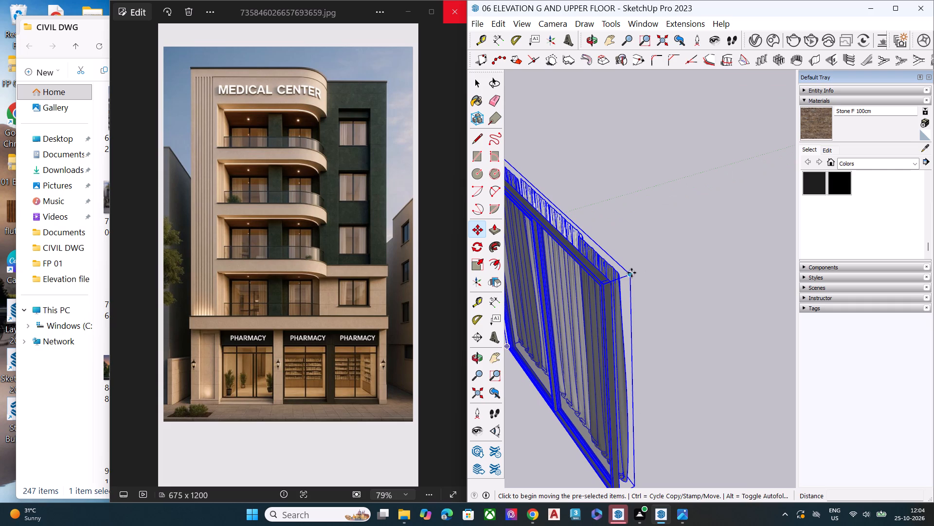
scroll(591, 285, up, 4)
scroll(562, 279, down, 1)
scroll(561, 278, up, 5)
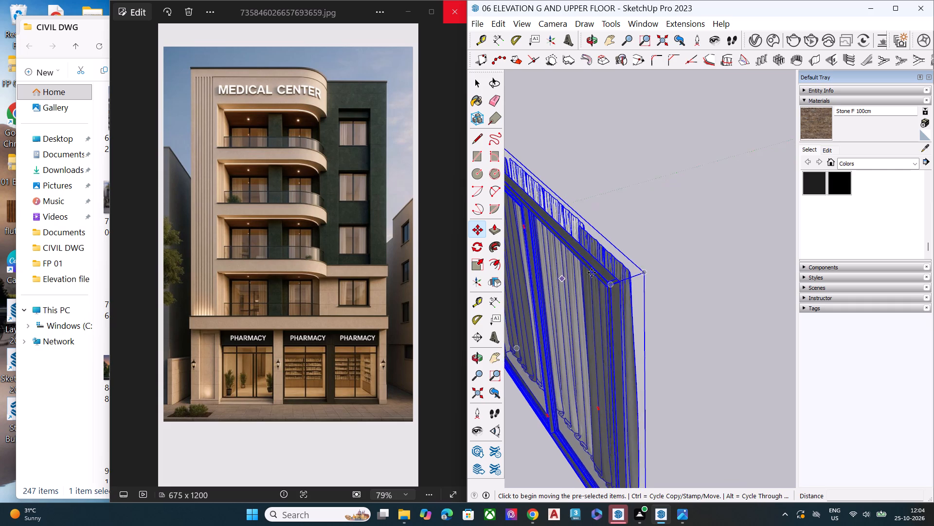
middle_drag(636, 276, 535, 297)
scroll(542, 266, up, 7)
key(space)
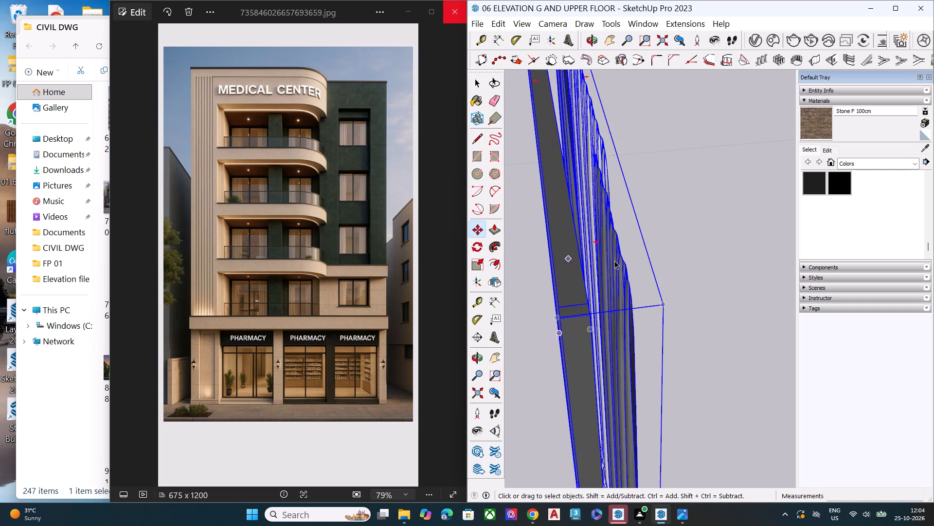
Explode the group that holds the sliding door and the curtain.
click(614, 261)
right_click(614, 261)
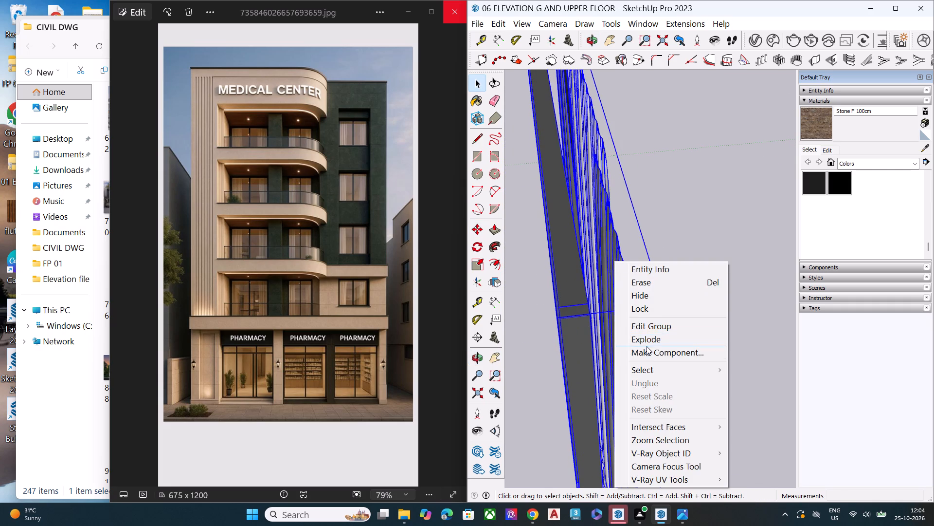
click(651, 339)
click(698, 282)
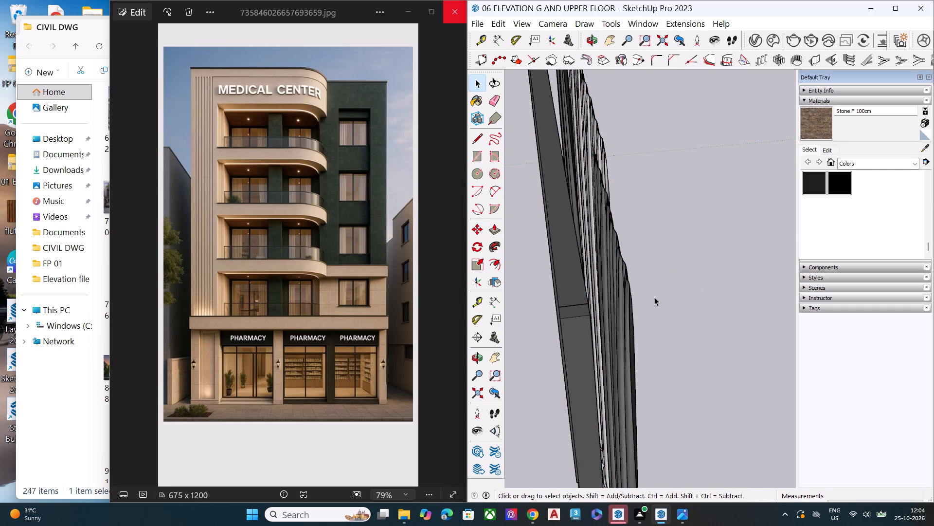
Move the curtain about 4 5/8" along the green axis, bringing it up against the sliding door's frame.
click(628, 301)
middle_drag(653, 295, 643, 341)
scroll(588, 281, down, 8)
scroll(584, 399, up, 8)
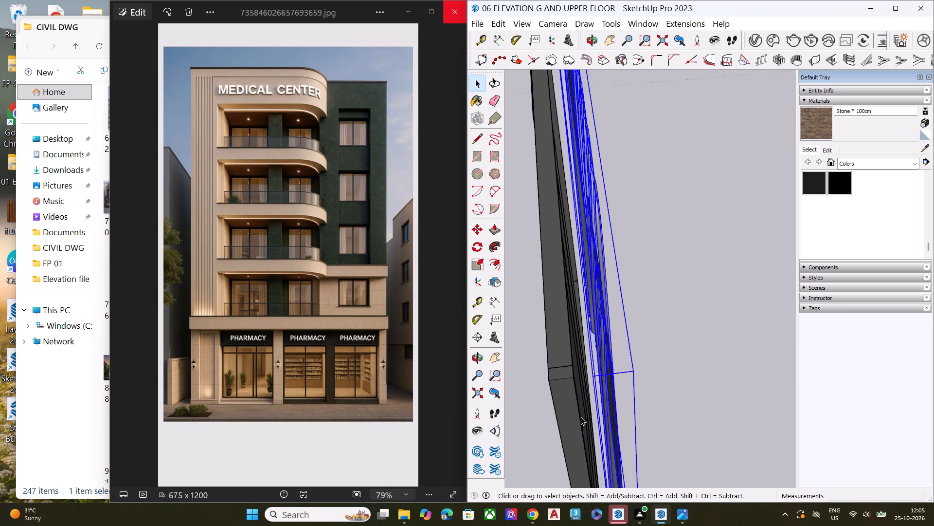
scroll(581, 396, up, 4)
key(m)
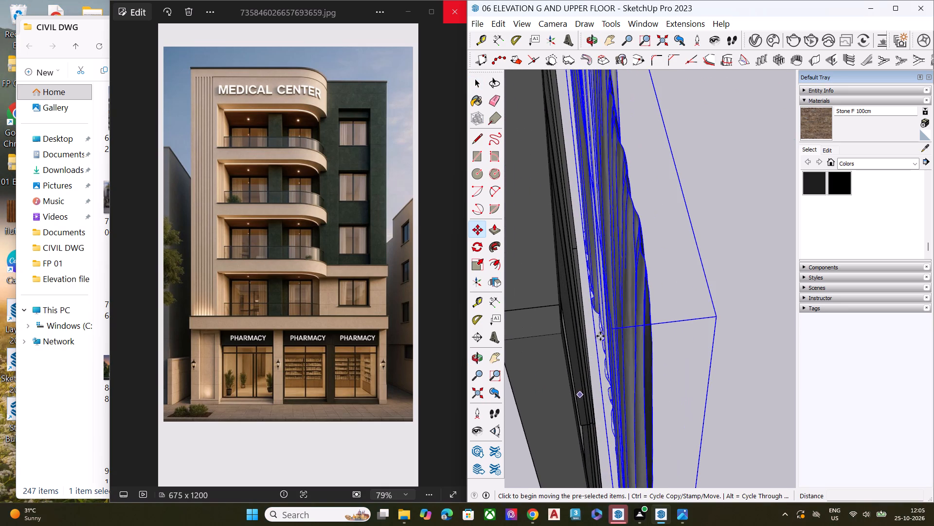
click(716, 318)
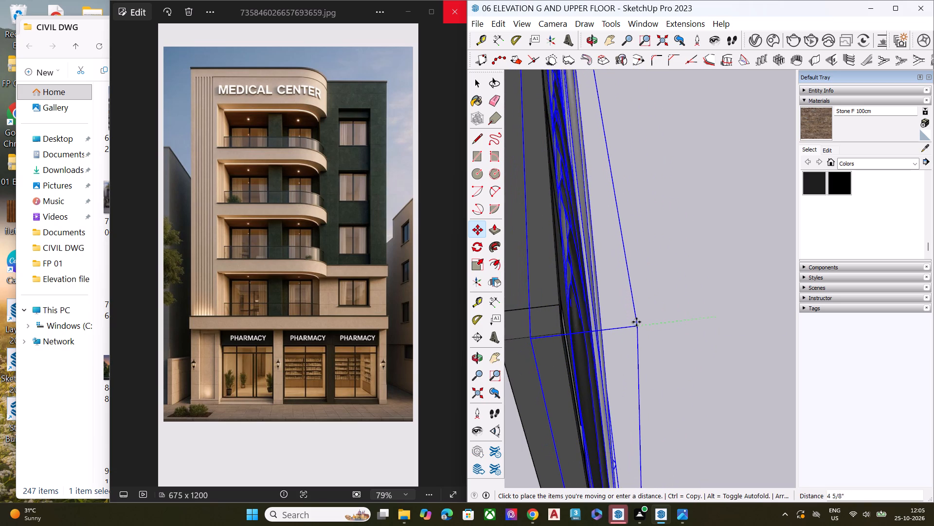
click(632, 323)
key(space)
click(695, 313)
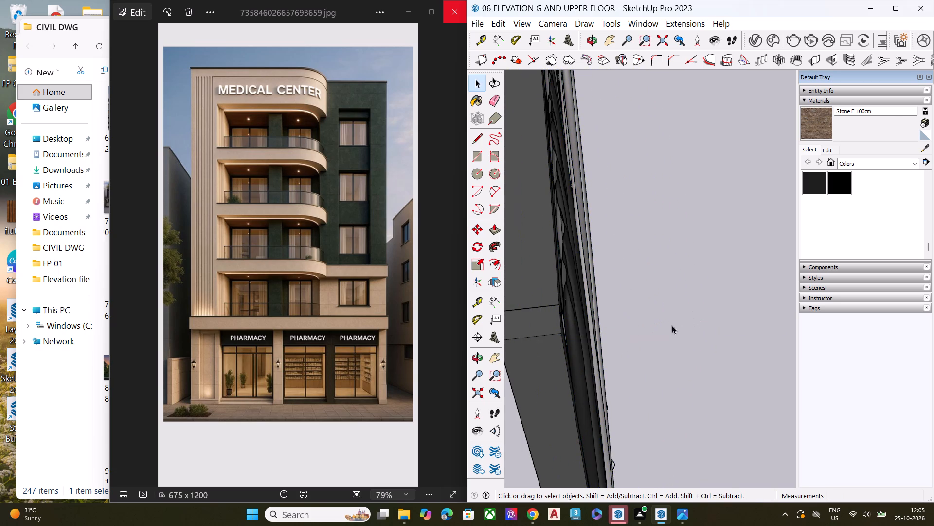
Scale the curtain's height along the blue axis to about 0.98, lowering its top edge behind the door's top frame.
scroll(626, 336, down, 6)
middle_drag(545, 376, 636, 208)
scroll(591, 315, down, 3)
scroll(591, 324, up, 1)
scroll(591, 324, down, 6)
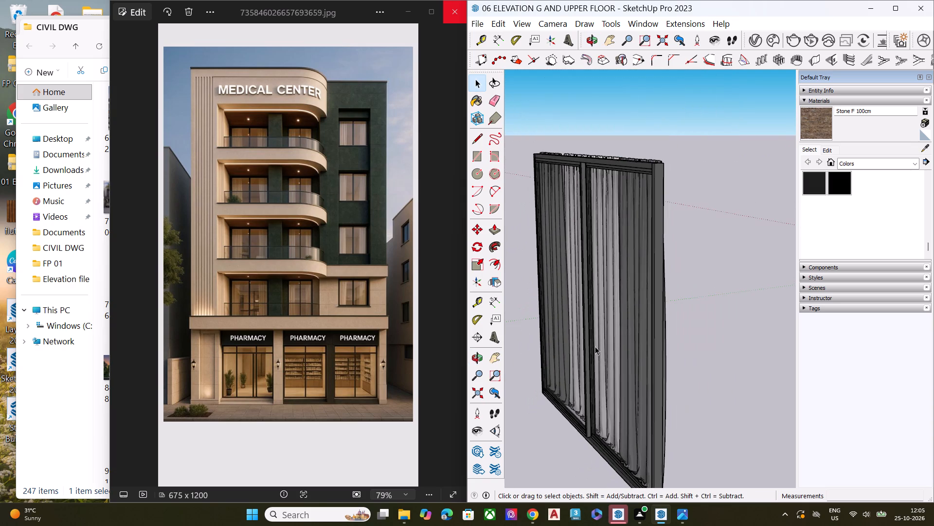
middle_drag(595, 342, 600, 316)
scroll(611, 141, up, 3)
middle_drag(569, 193, 566, 222)
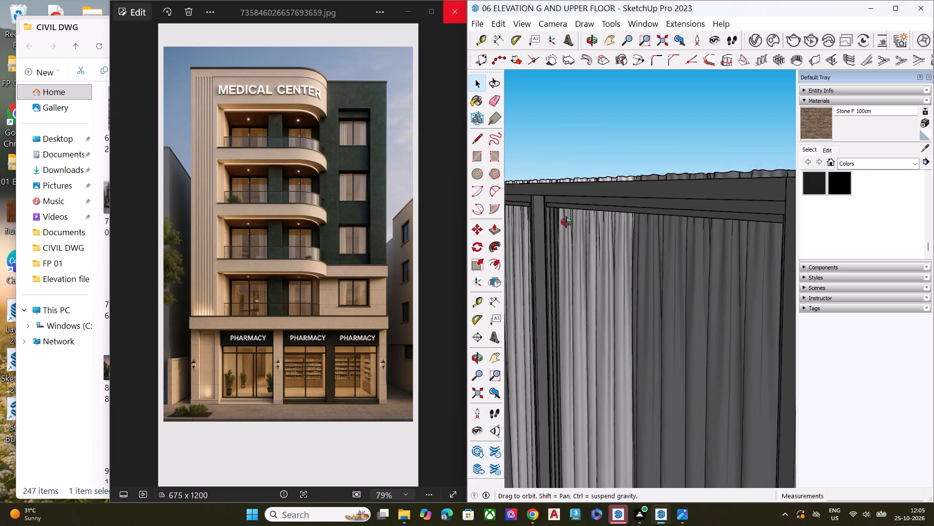
middle_drag(566, 222, 529, 260)
scroll(564, 190, up, 8)
click(629, 163)
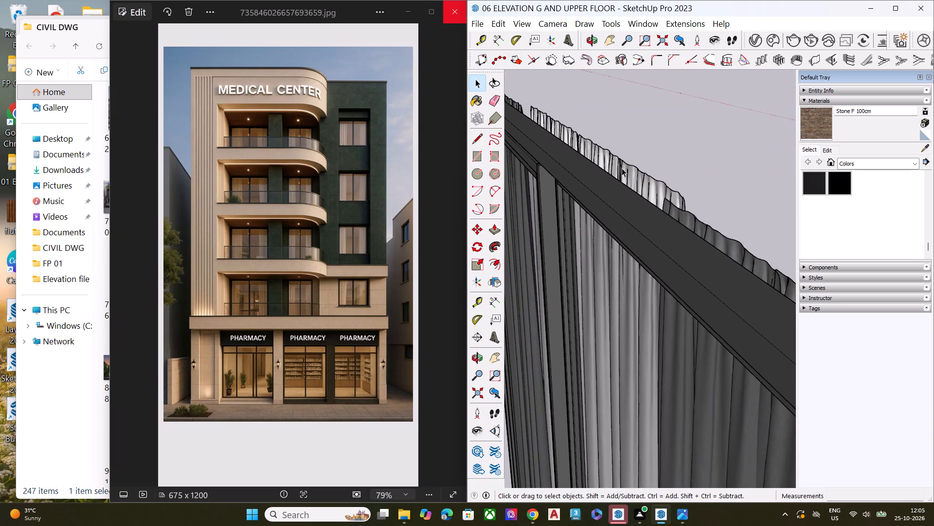
scroll(622, 168, up, 4)
key(s)
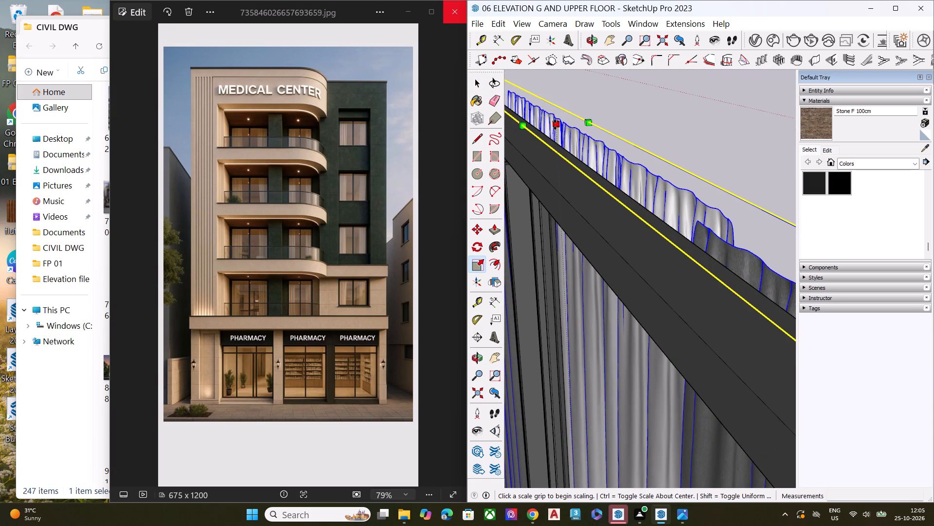
click(555, 125)
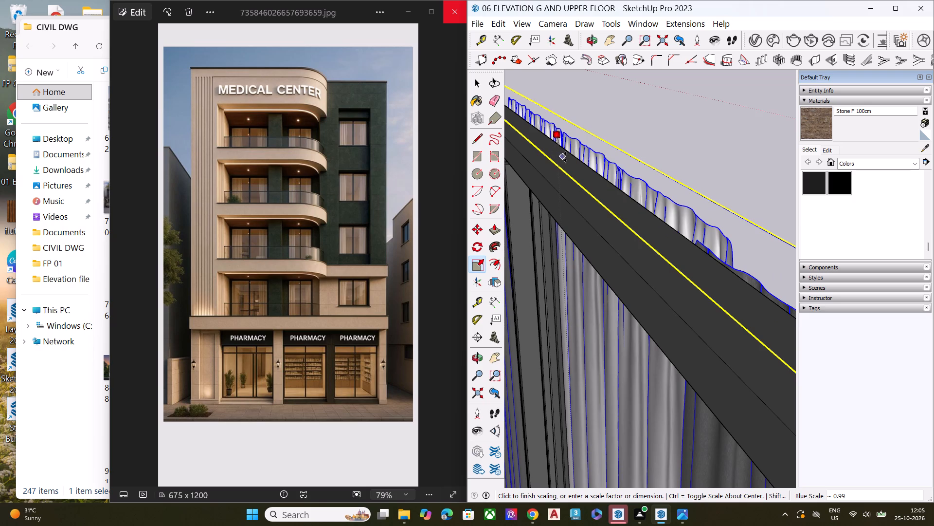
middle_drag(557, 162, 694, 148)
scroll(647, 196, down, 6)
scroll(529, 210, down, 7)
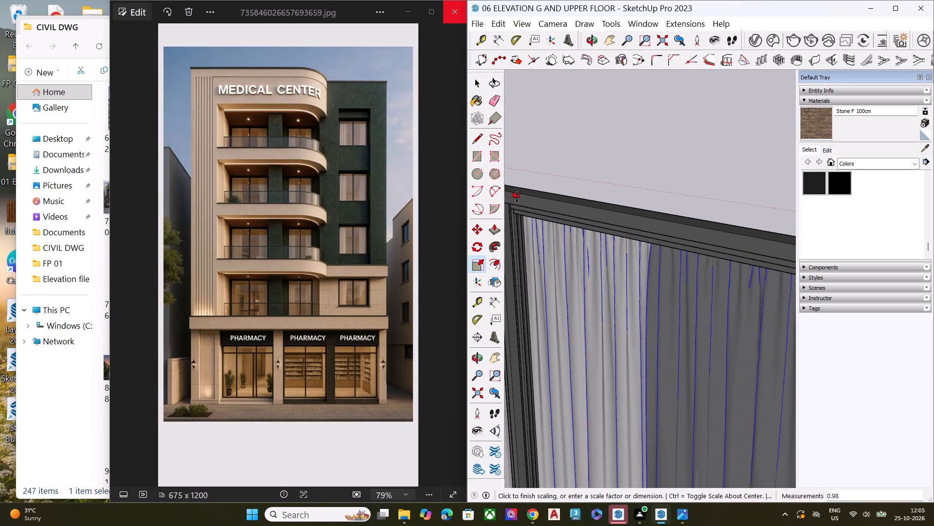
click(517, 197)
key(space)
click(563, 169)
Scale the curtain's height from its hem to about 0.99 along the blue axis, raising it above the door's bottom edge.
scroll(565, 169, down, 5)
scroll(565, 169, up, 1)
scroll(565, 169, down, 6)
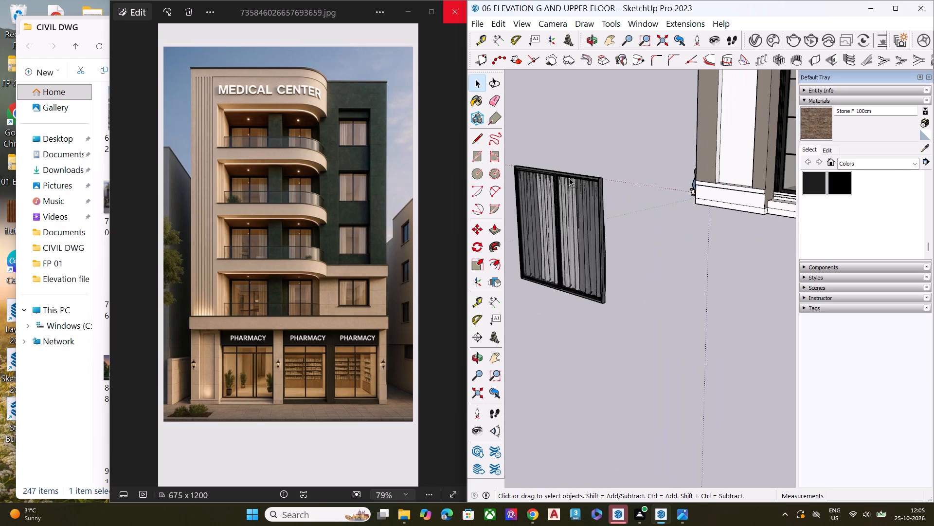
scroll(569, 178, down, 2)
middle_drag(568, 230, 633, 142)
scroll(617, 164, up, 9)
scroll(691, 178, up, 1)
scroll(690, 178, down, 2)
scroll(689, 176, up, 2)
scroll(685, 173, down, 3)
scroll(684, 173, up, 1)
scroll(682, 172, down, 1)
scroll(681, 172, up, 3)
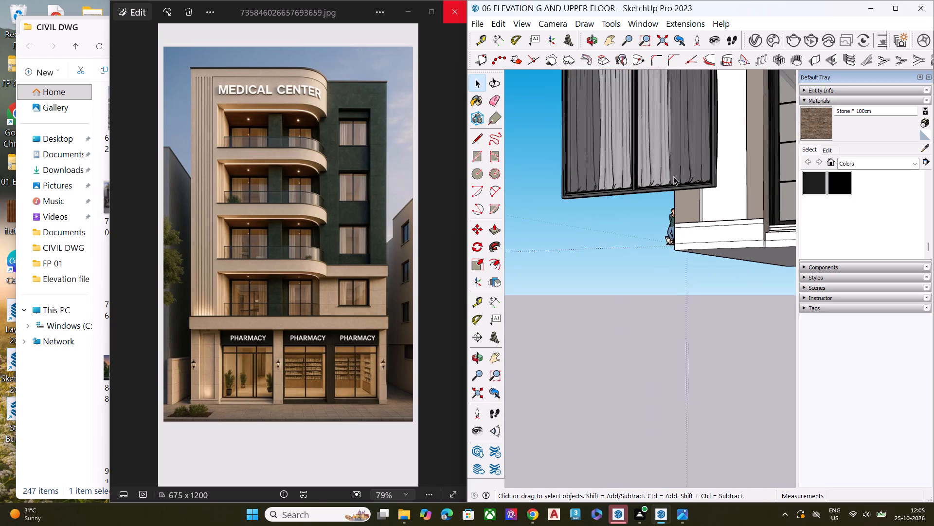
scroll(673, 176, up, 2)
middle_drag(665, 194, 434, 142)
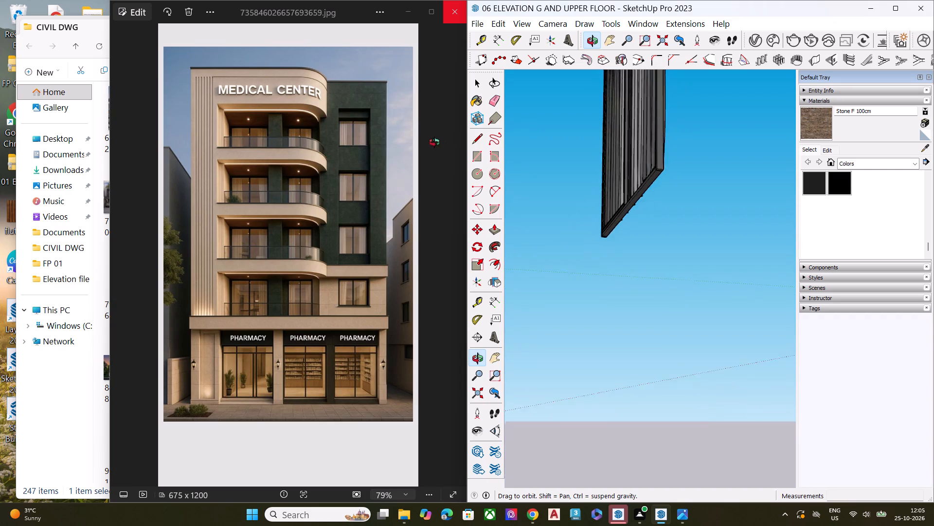
middle_drag(434, 142, 352, 92)
scroll(639, 180, up, 11)
scroll(648, 221, up, 7)
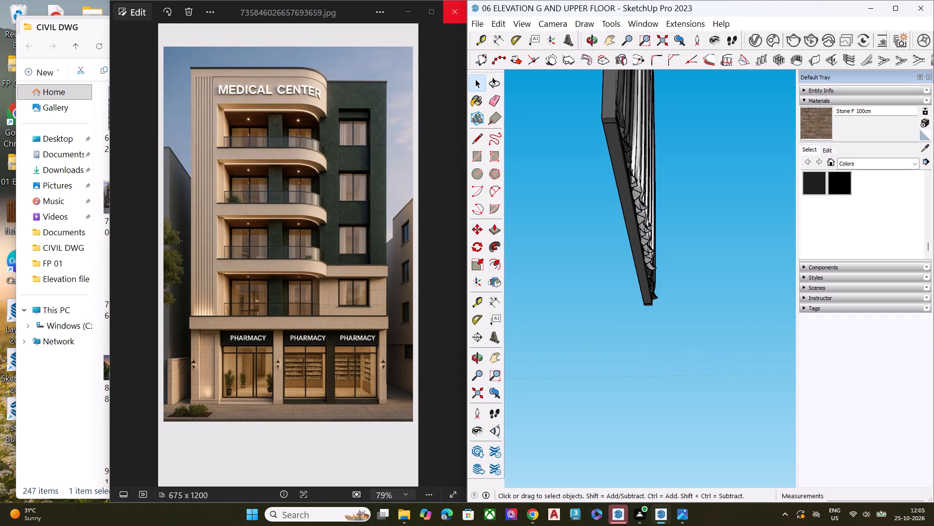
scroll(648, 221, up, 19)
click(633, 197)
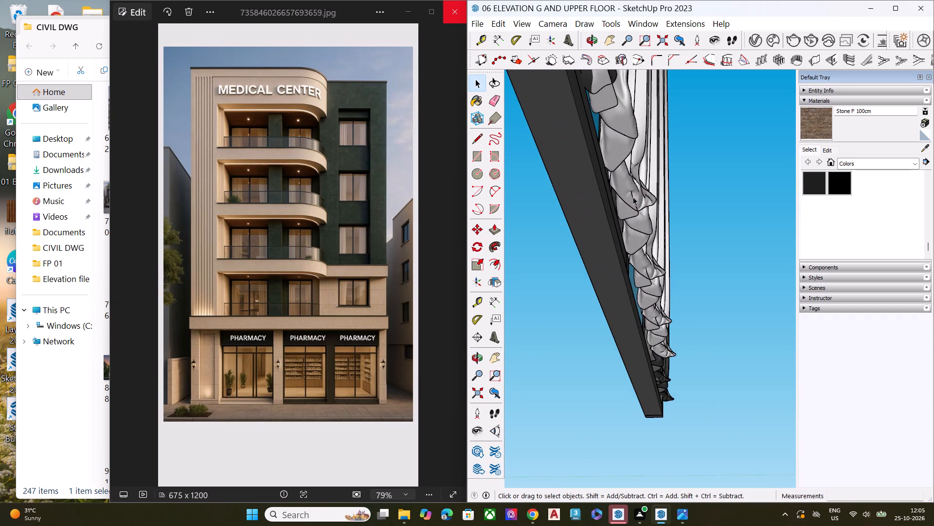
key(s)
scroll(630, 219, down, 2)
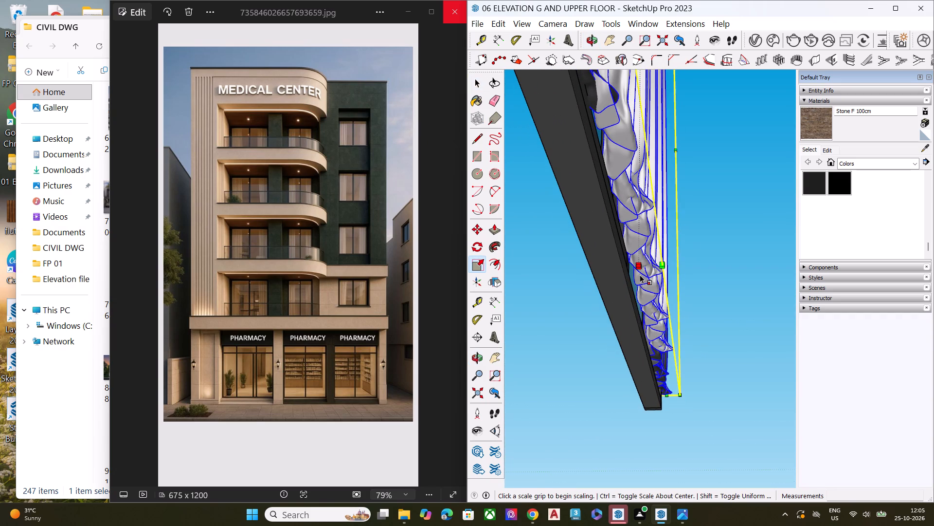
click(640, 265)
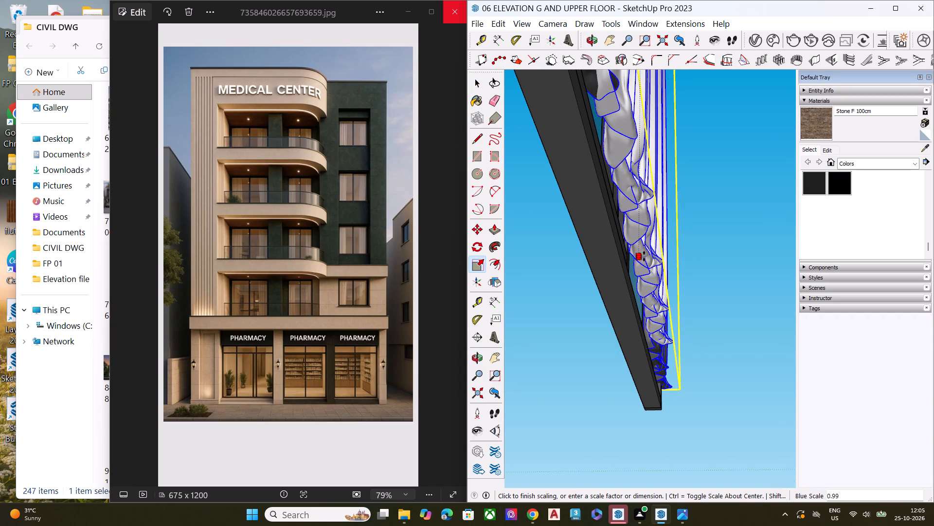
click(646, 255)
key(space)
click(726, 273)
Select the curtain together with the sliding door and make them a single group again.
scroll(679, 212, down, 13)
middle_drag(689, 196, 692, 365)
scroll(676, 307, down, 1)
scroll(676, 308, up, 1)
scroll(675, 311, down, 6)
middle_drag(651, 321, 824, 293)
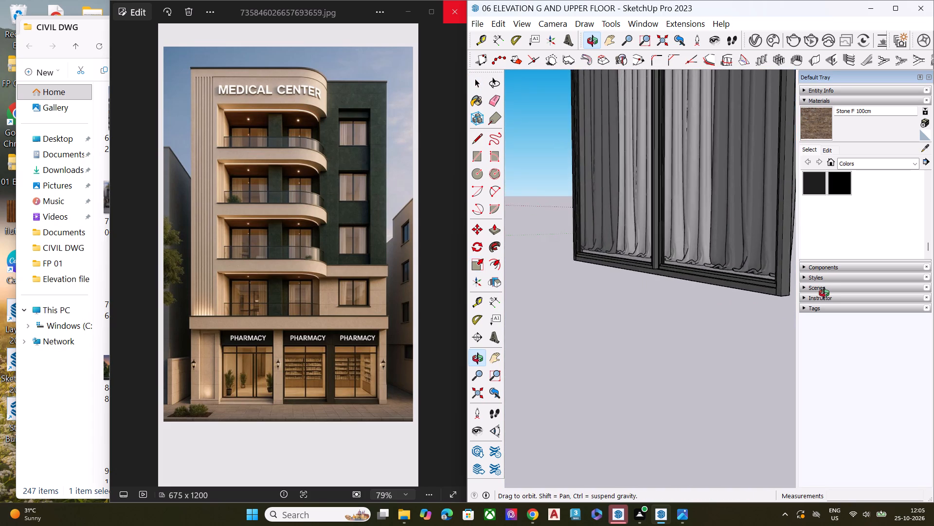
middle_drag(824, 293, 597, 337)
scroll(624, 322, up, 1)
scroll(663, 299, down, 19)
scroll(663, 183, up, 4)
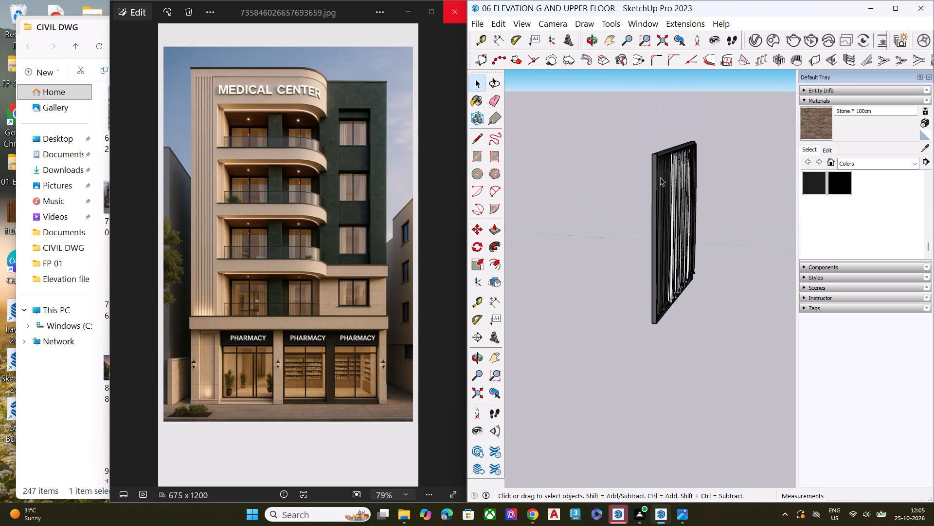
scroll(660, 177, up, 2)
scroll(657, 176, down, 1)
scroll(656, 174, up, 5)
scroll(696, 161, up, 2)
scroll(696, 160, down, 2)
scroll(696, 160, up, 4)
click(678, 199)
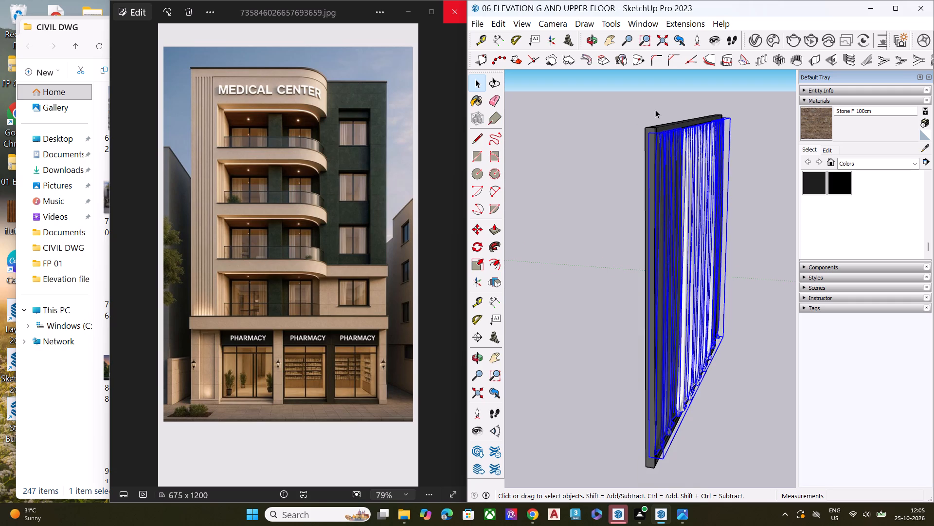
scroll(655, 104, up, 4)
scroll(655, 104, down, 1)
scroll(652, 112, up, 4)
ctrl+click(655, 156)
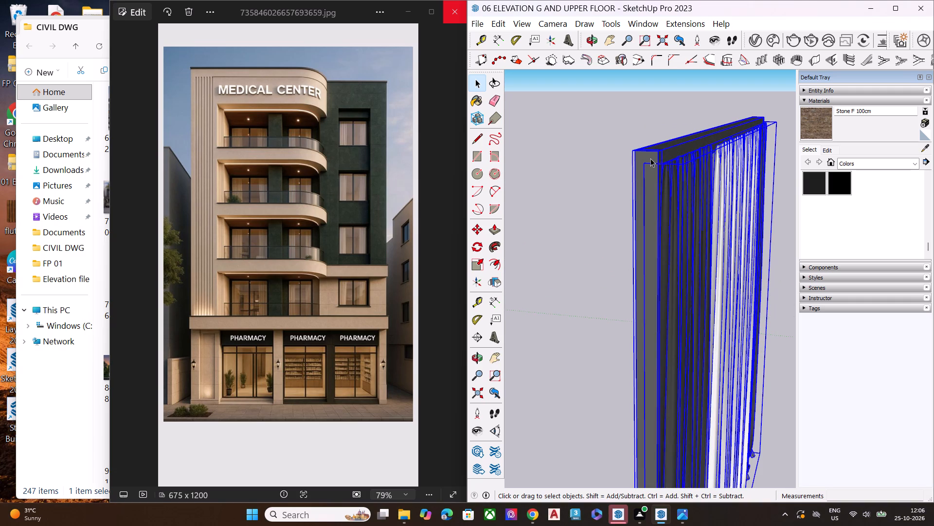
right_click(667, 169)
click(717, 292)
Move the grouped sliding door and curtain by its top corner about 74' 4" into the first-floor balcony bay, just under the beam.
scroll(643, 171, down, 7)
middle_drag(661, 239, 697, 265)
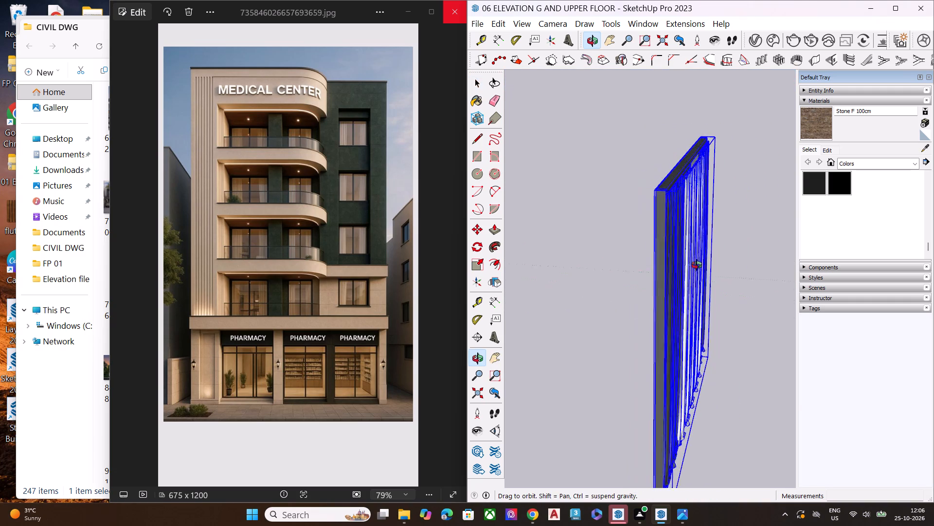
middle_drag(697, 265, 703, 269)
key(m)
scroll(679, 187, up, 6)
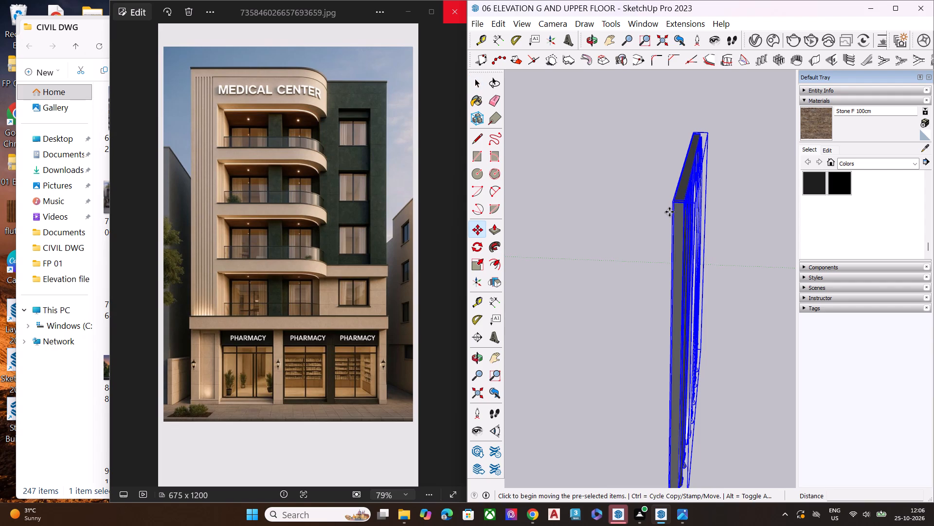
middle_drag(678, 209, 738, 272)
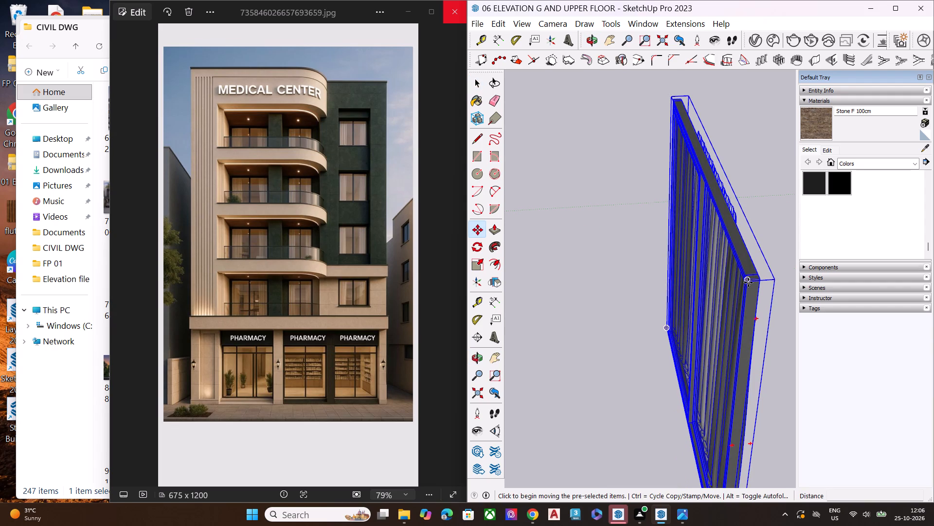
click(747, 281)
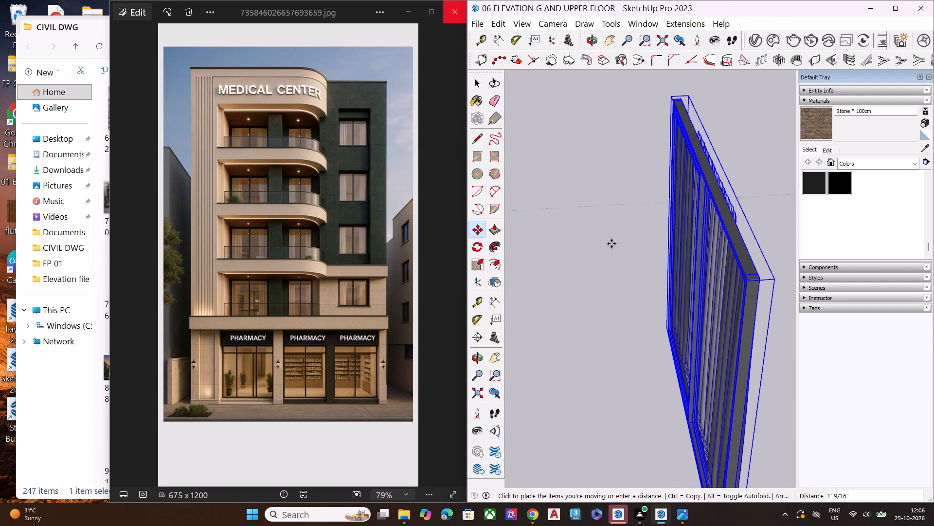
scroll(601, 244, down, 15)
scroll(633, 239, down, 10)
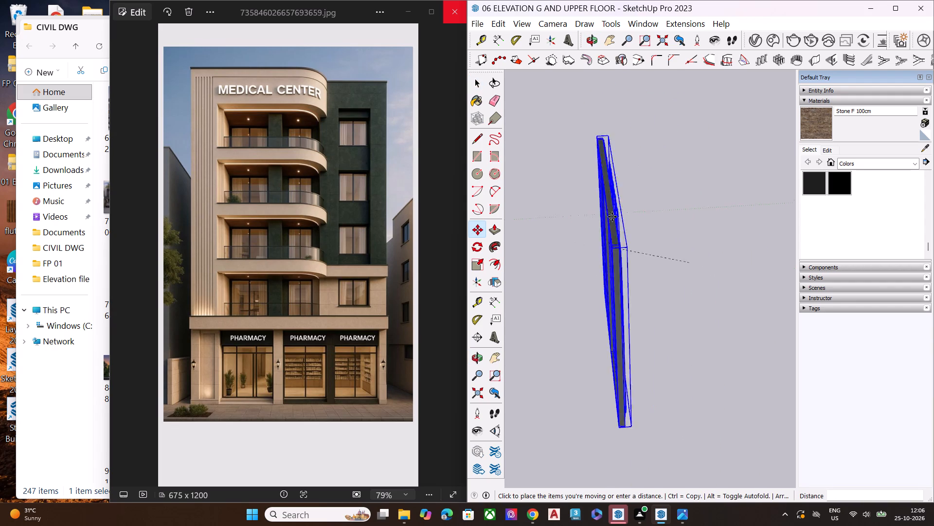
scroll(612, 217, down, 6)
scroll(624, 220, up, 1)
scroll(627, 222, down, 12)
scroll(638, 234, up, 1)
scroll(643, 227, down, 4)
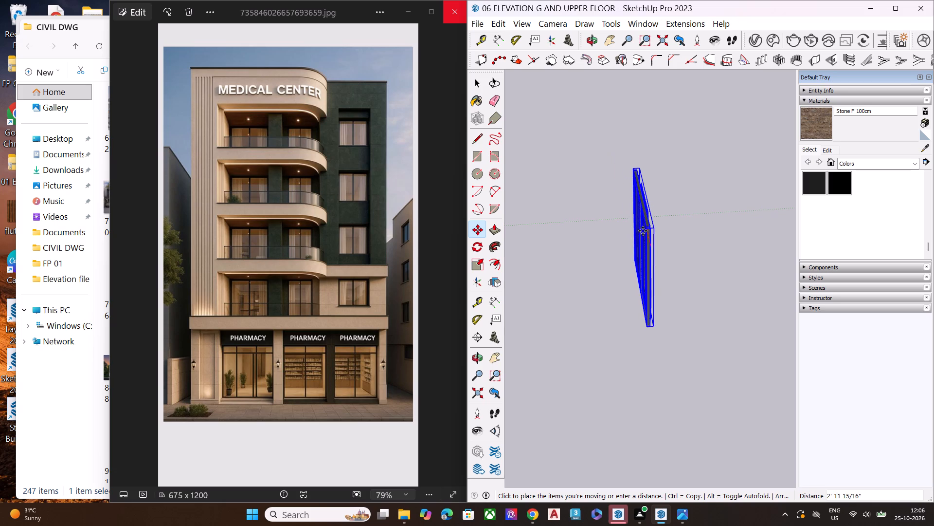
scroll(643, 231, down, 4)
scroll(654, 235, up, 1)
scroll(674, 253, down, 16)
scroll(641, 213, down, 9)
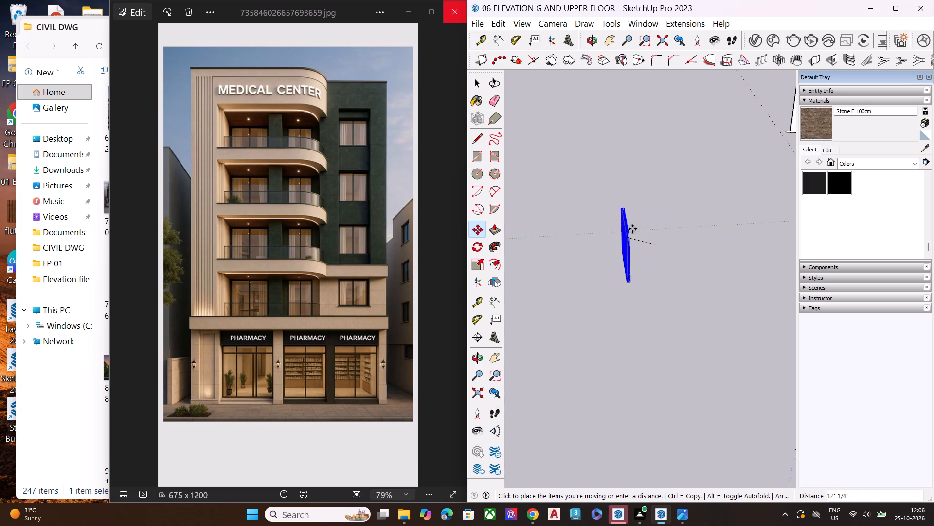
scroll(632, 230, down, 1)
scroll(632, 230, up, 2)
scroll(632, 231, down, 1)
scroll(632, 232, up, 1)
scroll(633, 233, down, 16)
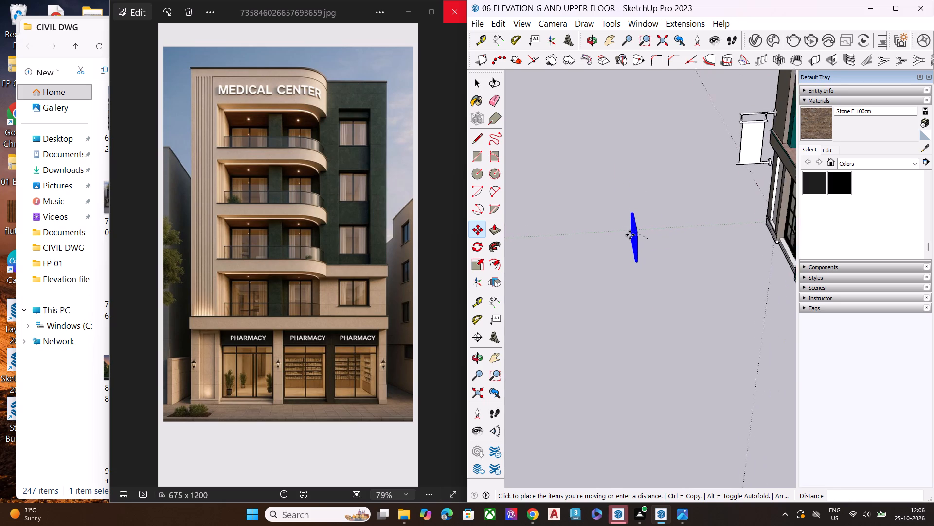
scroll(630, 235, up, 1)
scroll(635, 223, down, 6)
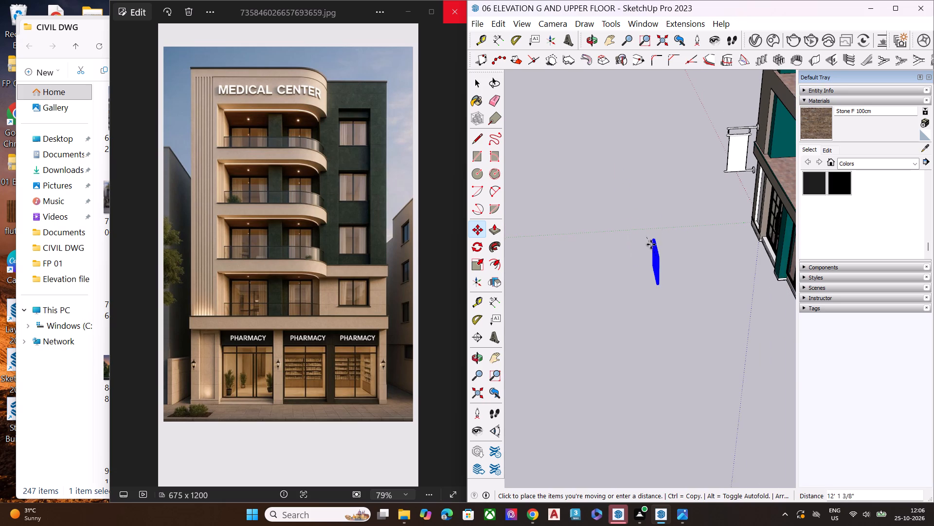
scroll(657, 228, down, 10)
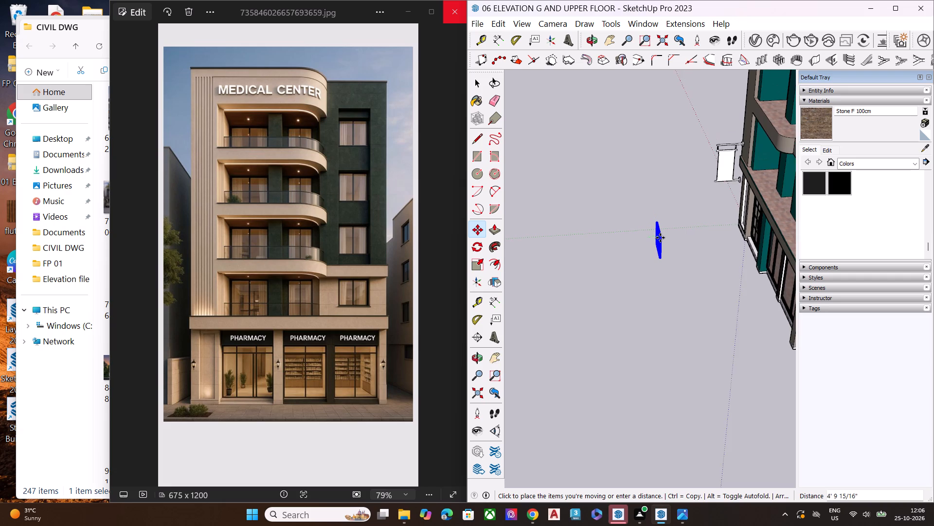
scroll(660, 238, down, 5)
middle_drag(711, 233, 814, 122)
middle_drag(663, 136, 731, 105)
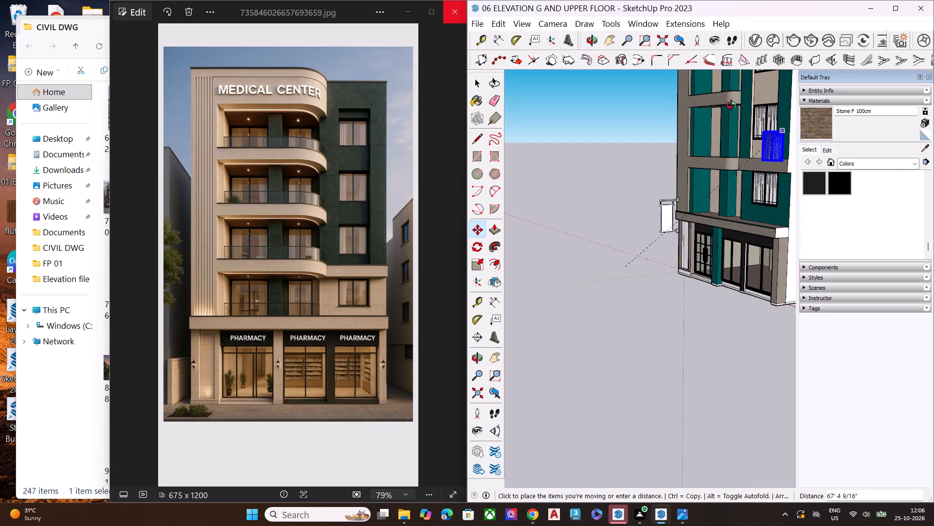
middle_drag(731, 105, 738, 99)
scroll(722, 119, up, 9)
scroll(702, 235, up, 5)
scroll(697, 241, down, 1)
scroll(694, 244, up, 4)
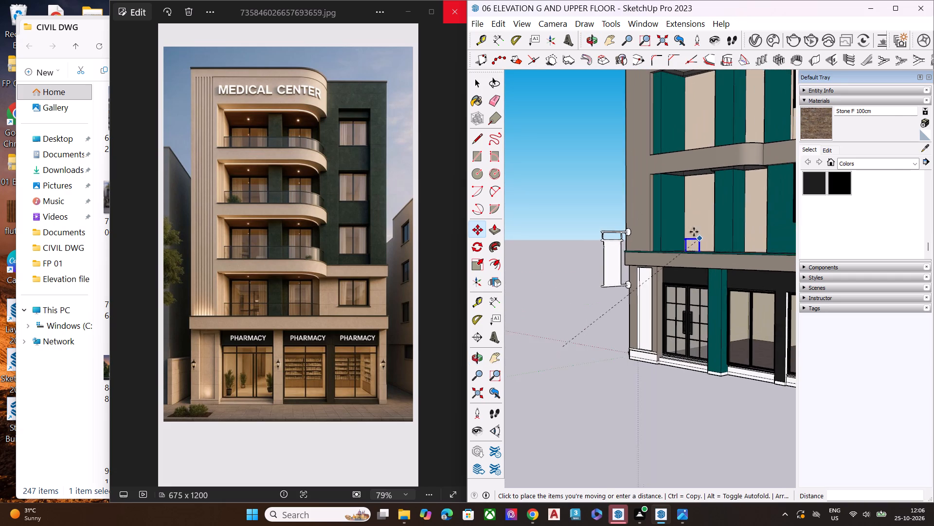
scroll(693, 227, up, 8)
scroll(727, 152, up, 3)
scroll(728, 150, down, 1)
scroll(730, 148, up, 4)
scroll(747, 111, up, 7)
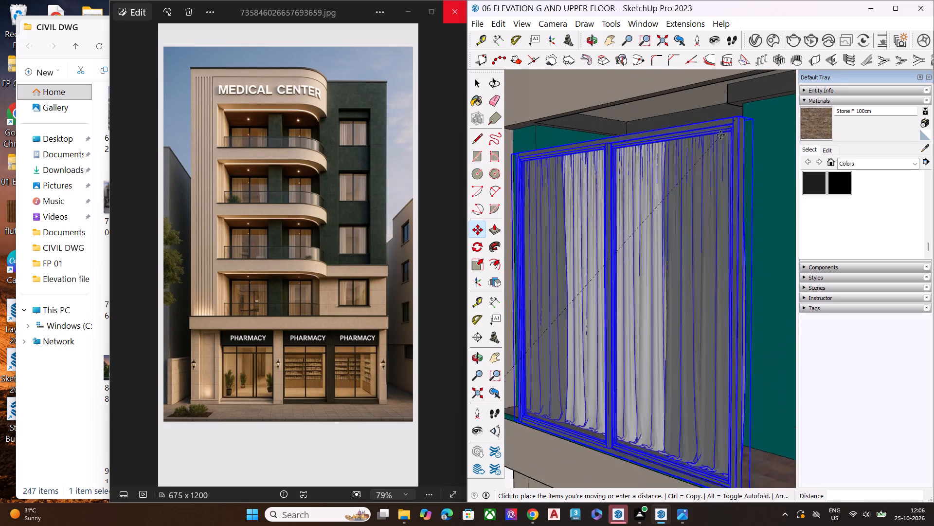
middle_drag(712, 152, 747, 110)
scroll(722, 133, up, 2)
scroll(712, 142, down, 2)
scroll(707, 146, up, 6)
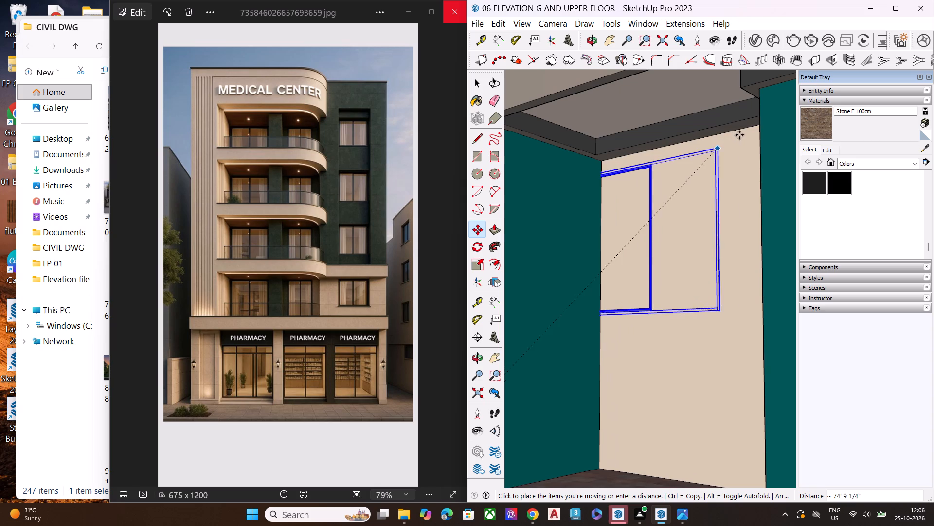
click(754, 120)
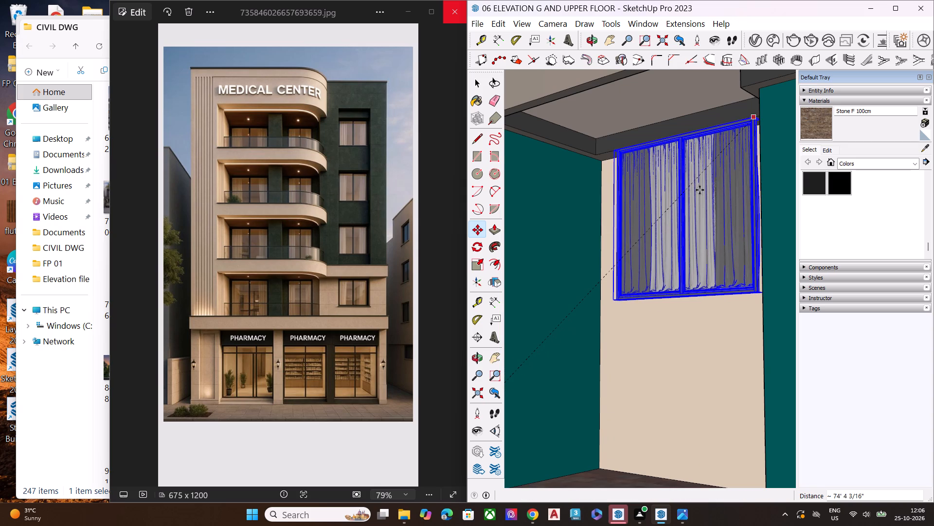
Move the door group about 1' 10 7/16", aligning its top corner with the beam's lower corner beside the teal column.
middle_drag(700, 190, 892, 236)
scroll(705, 189, down, 8)
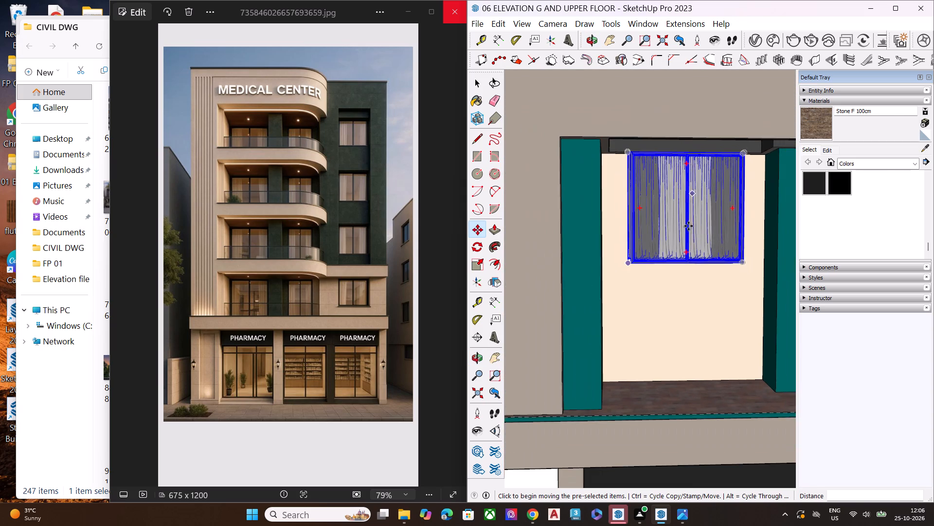
middle_drag(698, 231, 795, 226)
scroll(797, 220, up, 8)
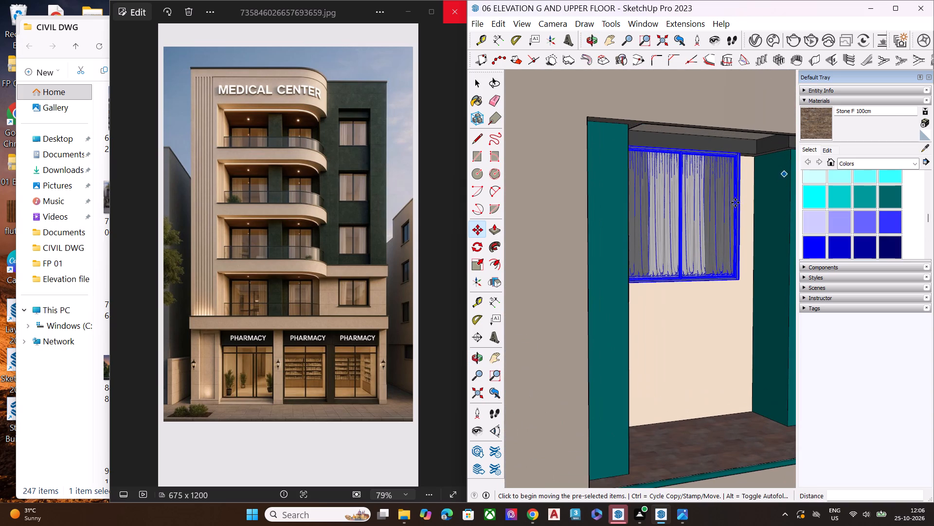
scroll(763, 141, up, 6)
scroll(715, 166, up, 6)
scroll(730, 160, down, 1)
scroll(730, 160, up, 5)
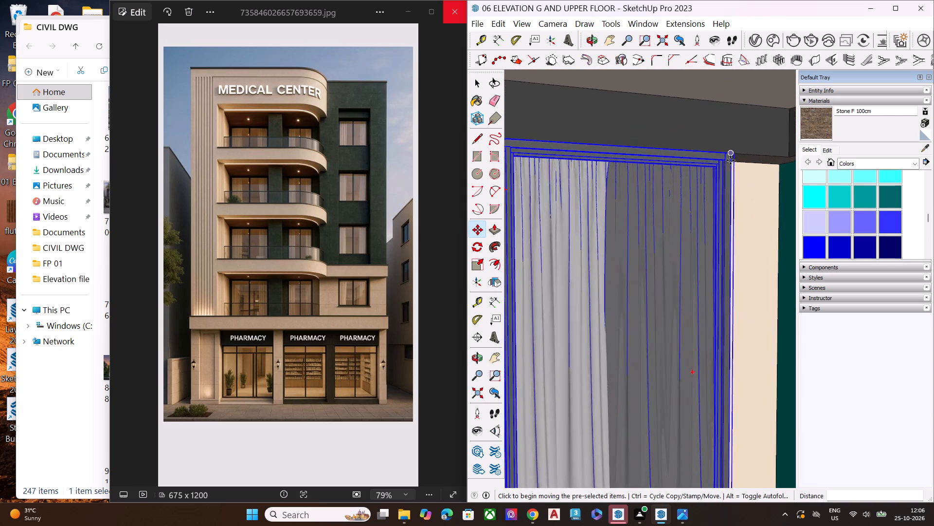
click(731, 152)
scroll(662, 190, down, 5)
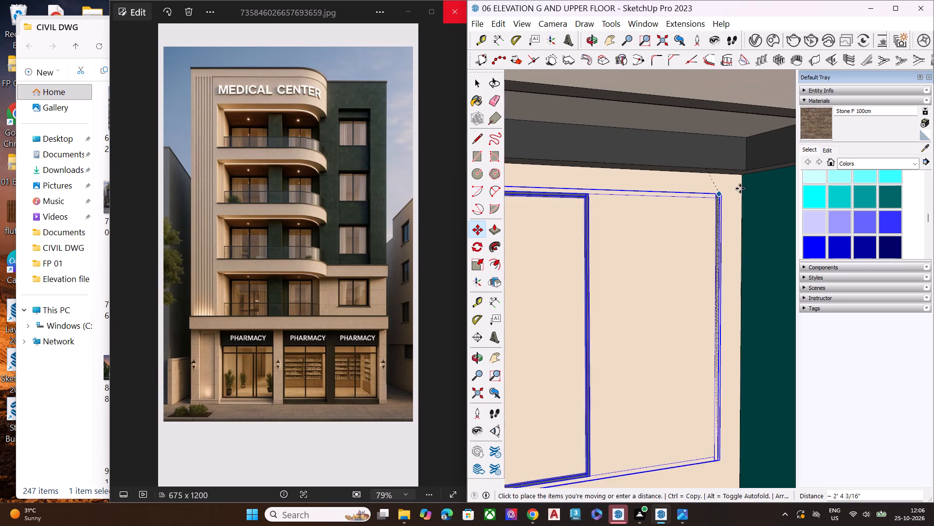
scroll(748, 170, up, 6)
click(747, 170)
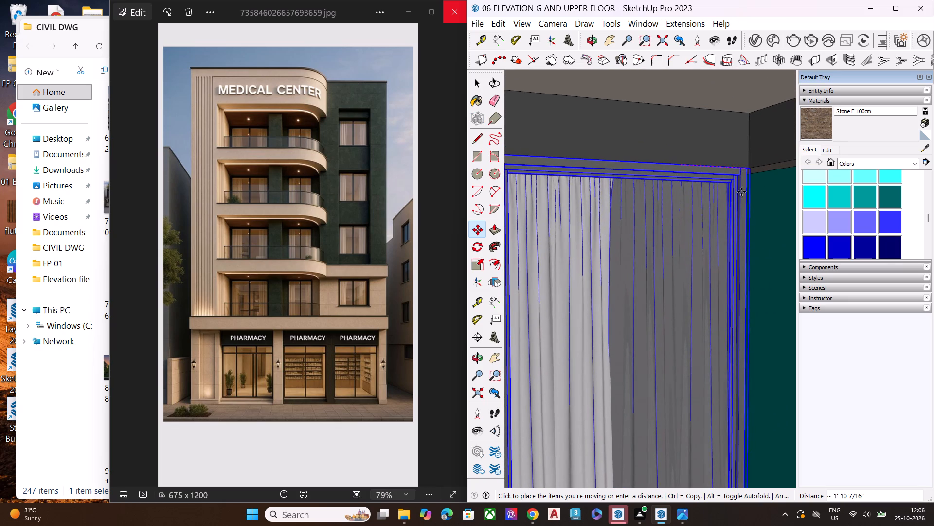
Move the door group back about 1' 3 7/8" from the beam's lower corner to the balcony wall beneath it.
middle_drag(743, 200, 652, 187)
middle_drag(743, 179, 671, 147)
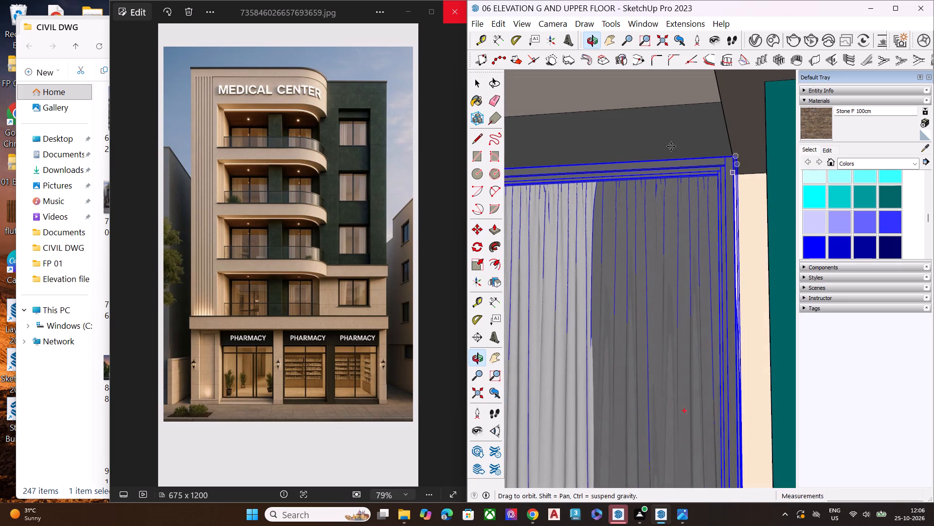
middle_drag(747, 174, 765, 145)
scroll(737, 163, up, 6)
click(722, 169)
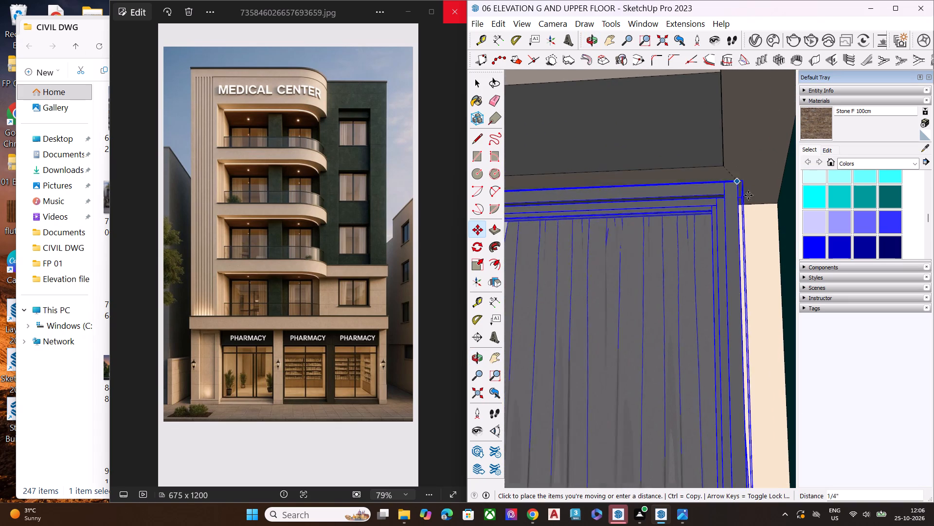
click(776, 191)
Scale the door group's width along the red axis to about 1.44, filling the wall between the two teal columns.
scroll(660, 183, down, 7)
scroll(745, 193, down, 9)
middle_drag(639, 209, 799, 251)
scroll(775, 247, up, 1)
scroll(664, 207, down, 1)
scroll(664, 207, up, 1)
scroll(664, 207, down, 17)
scroll(611, 240, down, 4)
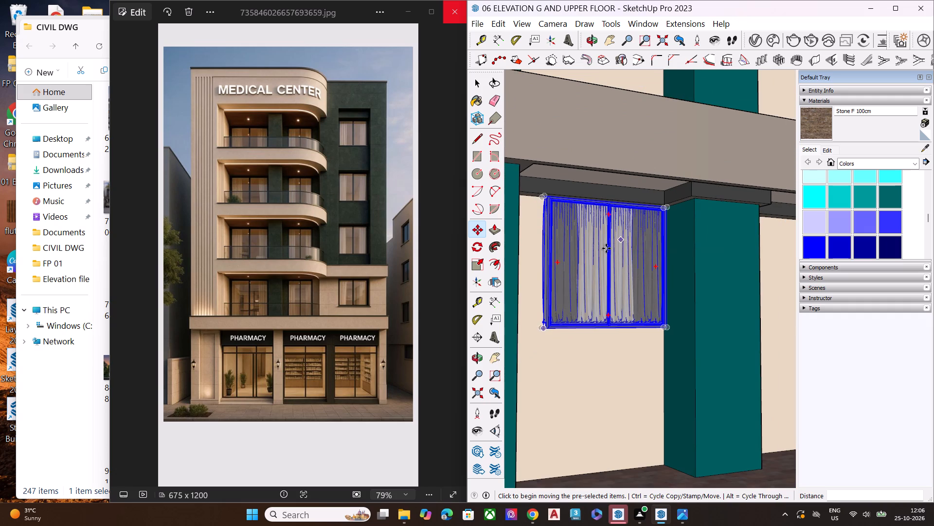
scroll(603, 259, down, 7)
middle_drag(685, 303, 597, 311)
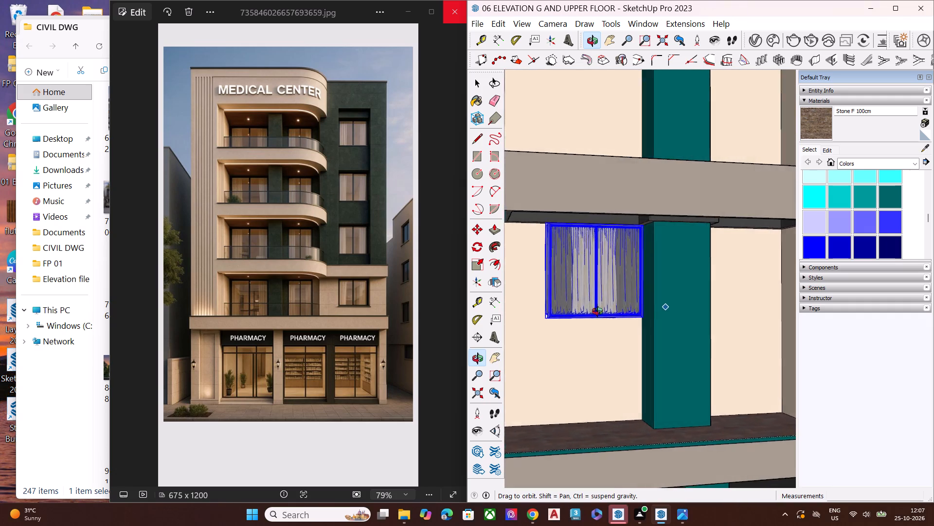
middle_drag(597, 311, 589, 307)
key(s)
scroll(566, 278, down, 6)
scroll(534, 272, up, 7)
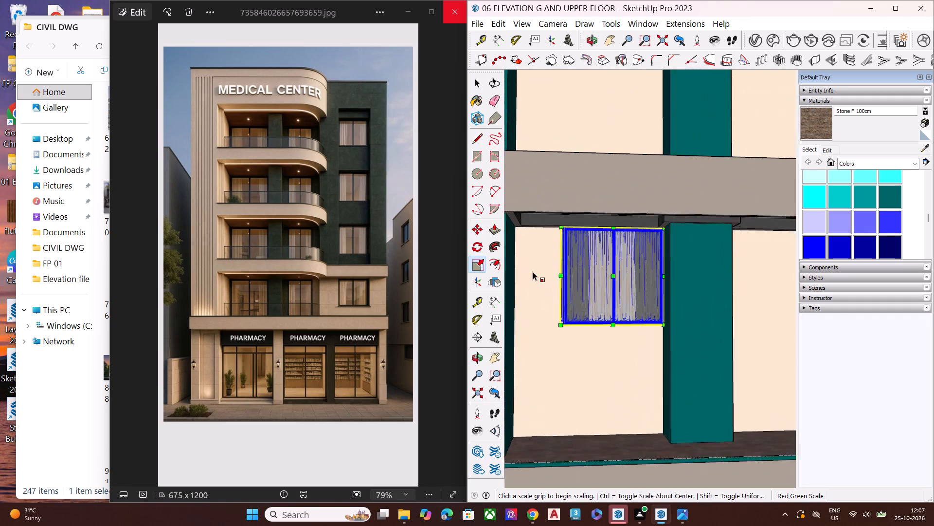
scroll(533, 272, up, 2)
scroll(582, 280, up, 2)
scroll(582, 280, down, 1)
scroll(581, 281, up, 7)
middle_drag(547, 284, 628, 285)
scroll(584, 270, up, 9)
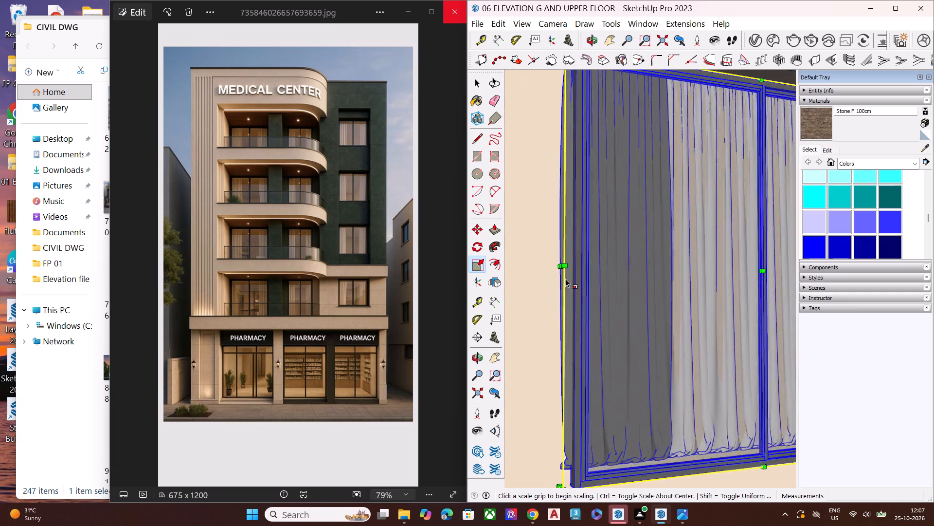
click(556, 263)
scroll(594, 262, down, 10)
scroll(630, 273, up, 1)
scroll(633, 275, down, 4)
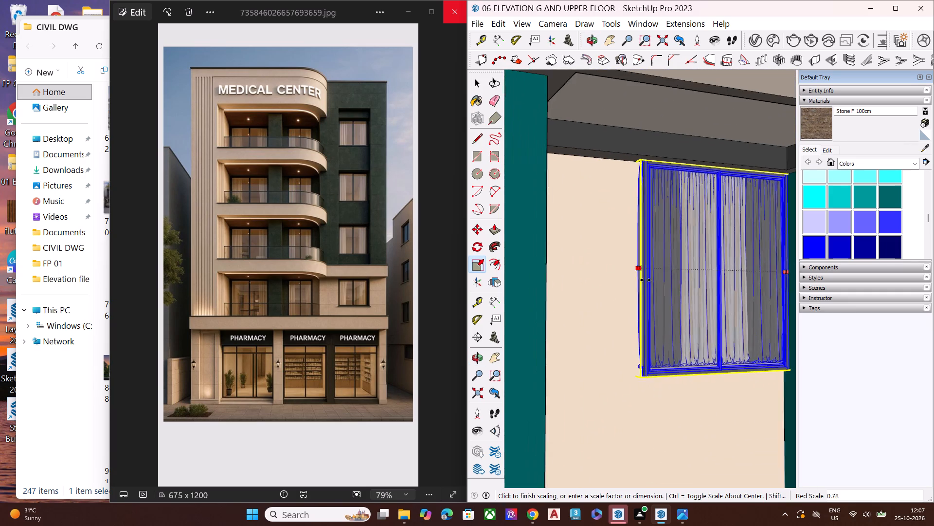
middle_drag(644, 282, 519, 284)
scroll(622, 267, up, 1)
scroll(643, 266, down, 7)
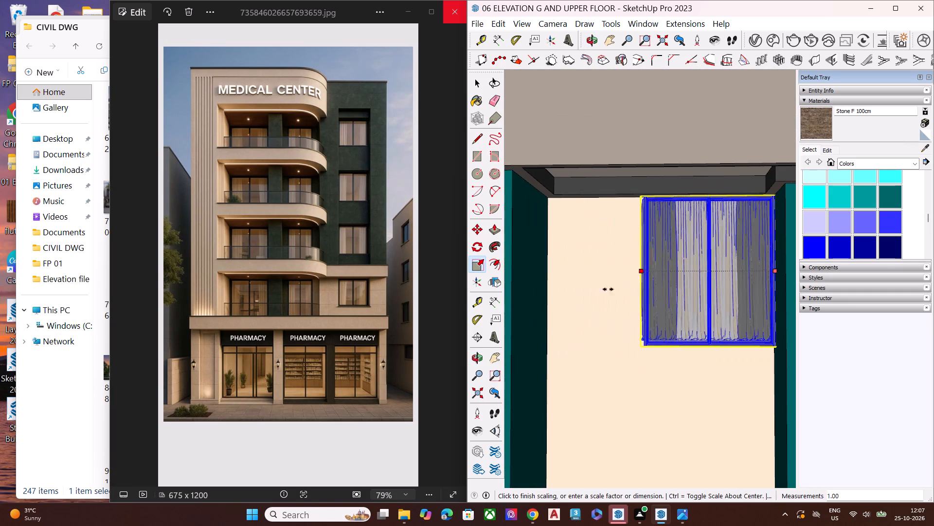
click(538, 297)
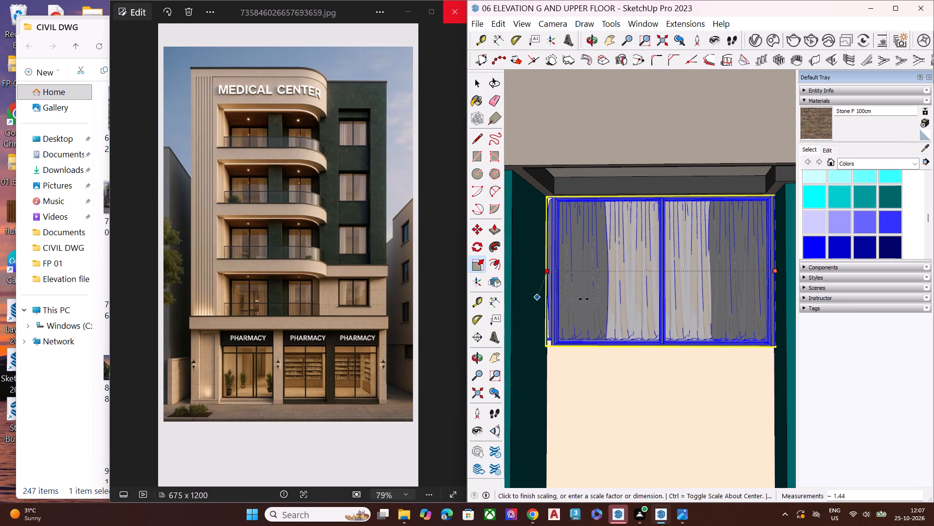
key(space)
Explode the door-and-curtain group on the balcony wall to separate the curtain from the sliding door.
middle_drag(561, 302, 605, 276)
scroll(545, 276, up, 4)
scroll(537, 279, down, 1)
scroll(535, 280, up, 7)
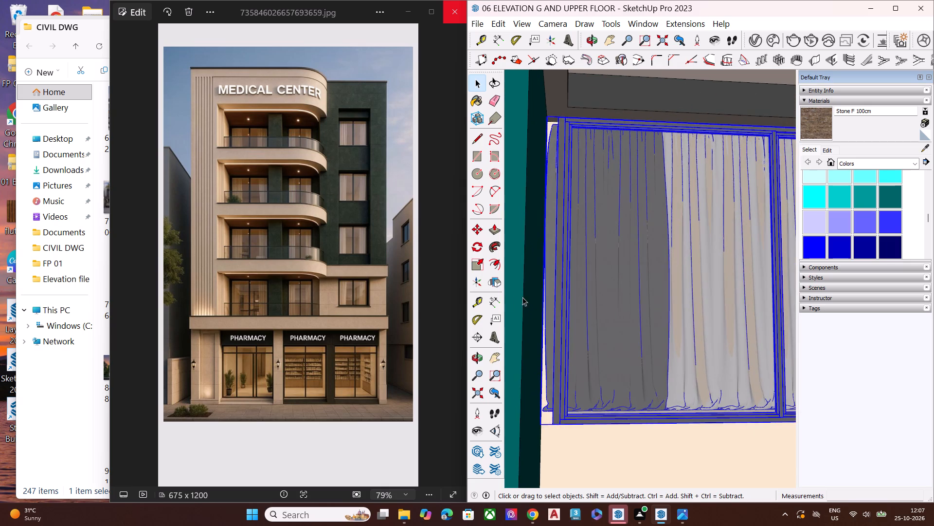
scroll(550, 308, up, 9)
middle_drag(582, 306, 536, 281)
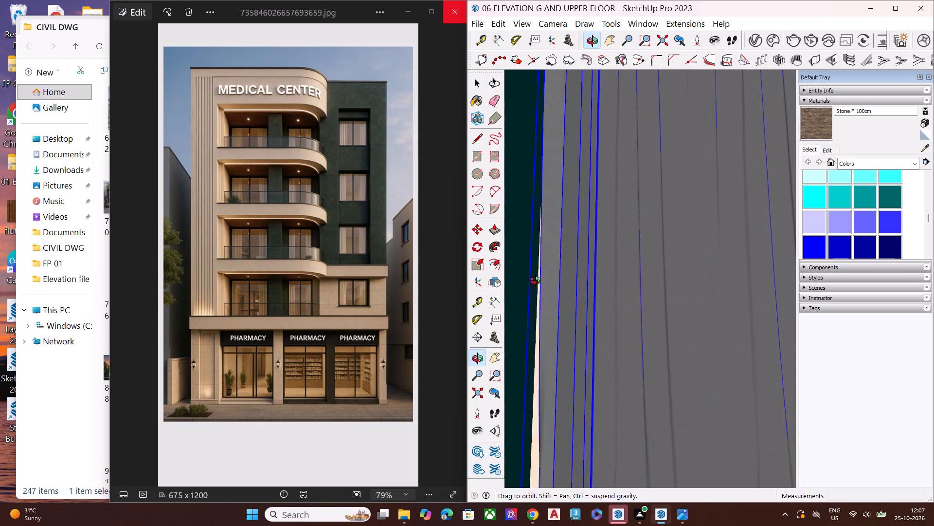
middle_drag(536, 281, 553, 284)
scroll(563, 287, up, 1)
scroll(573, 281, down, 7)
scroll(578, 283, up, 1)
scroll(578, 283, down, 8)
middle_drag(568, 254, 565, 283)
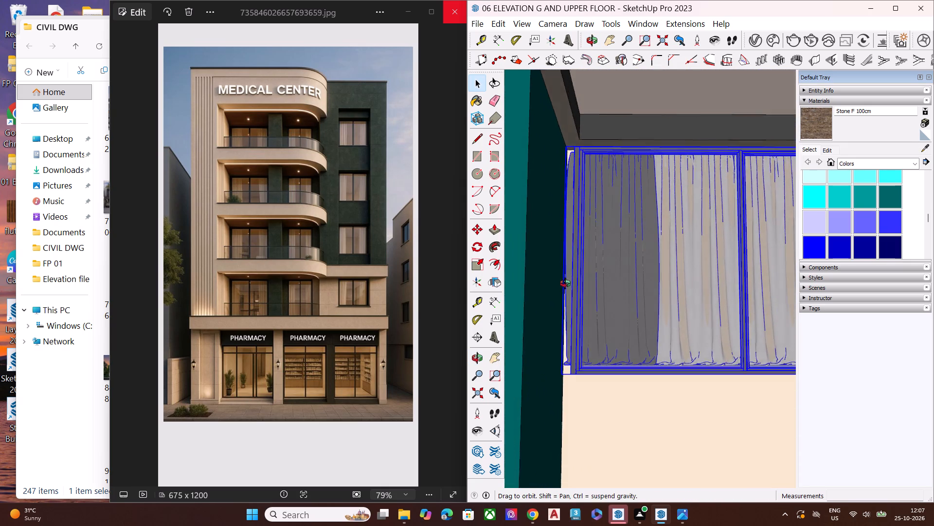
middle_drag(565, 283, 565, 318)
scroll(569, 284, up, 5)
scroll(571, 281, down, 1)
scroll(571, 281, up, 2)
key(space)
right_click(574, 267)
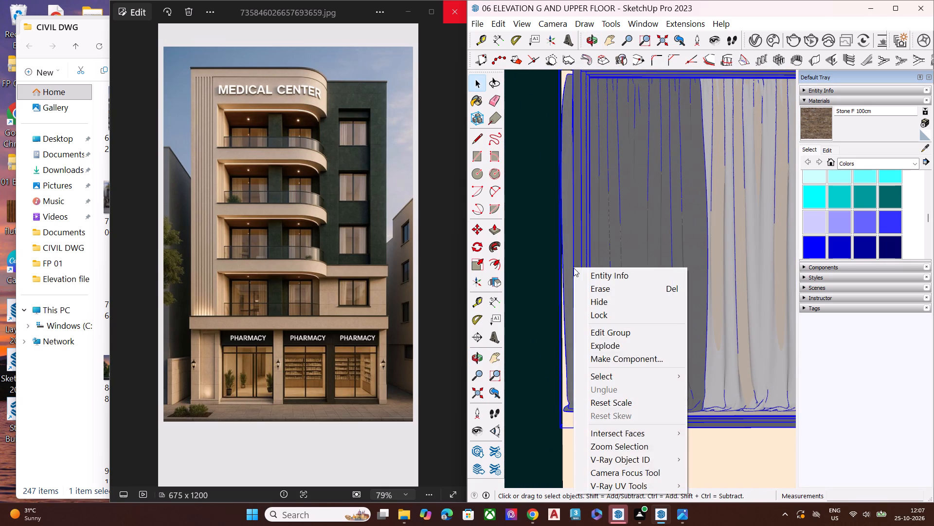
click(602, 348)
Scale the curtain's width along the green axis to about 0.99, pulling its edge beside the teal column inside the door frame.
scroll(575, 261, up, 5)
click(567, 259)
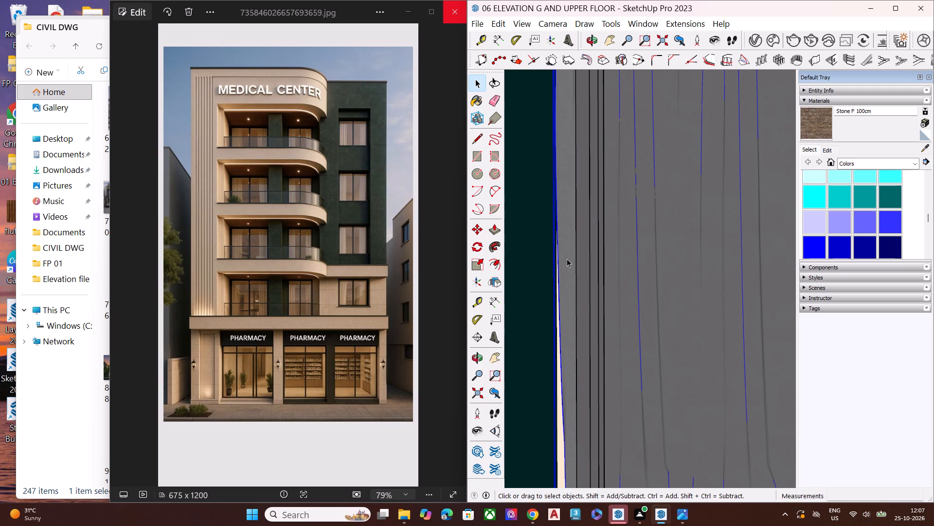
key(s)
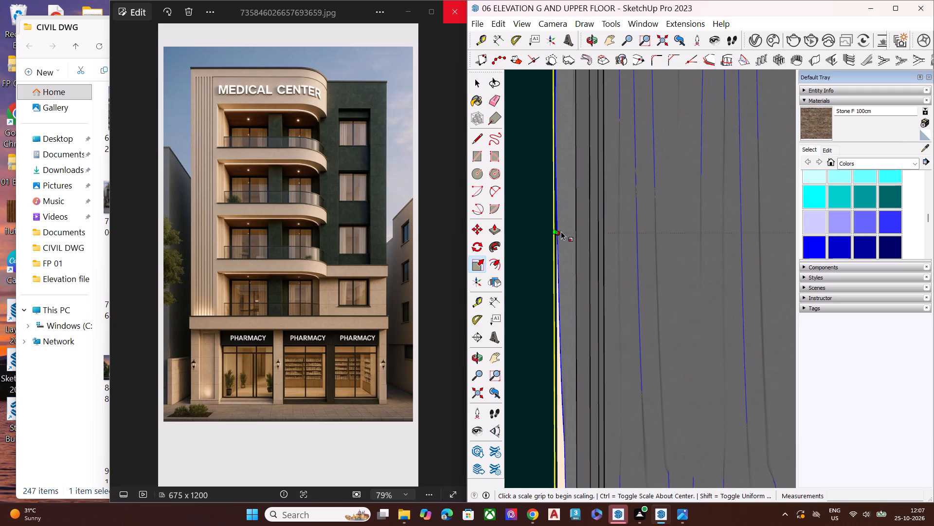
click(559, 233)
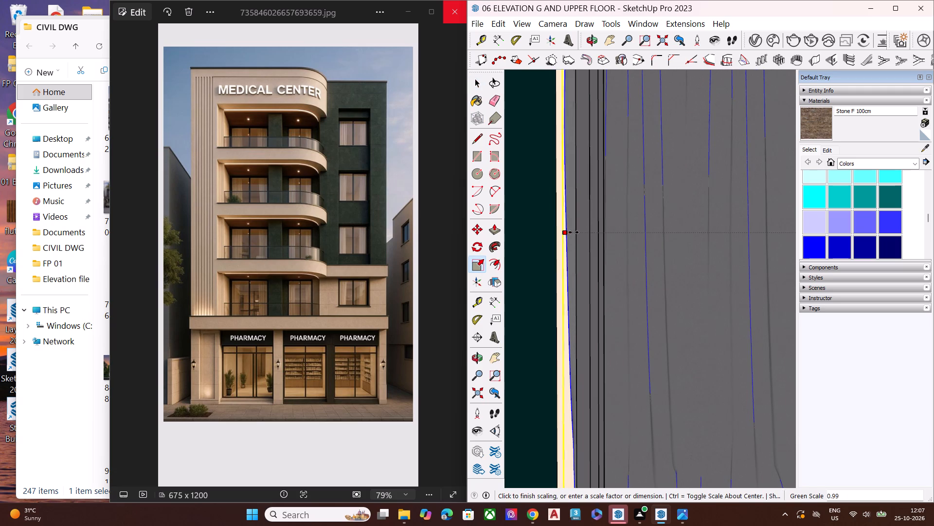
click(577, 233)
key(space)
Group the sliding door frame and the curtain together on the balcony wall.
scroll(545, 245, down, 12)
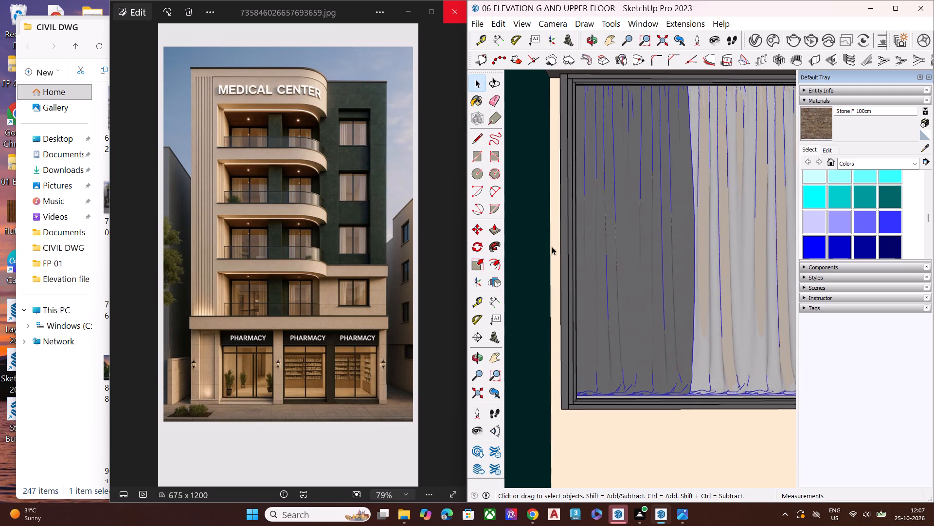
scroll(552, 246, down, 8)
scroll(591, 290, up, 7)
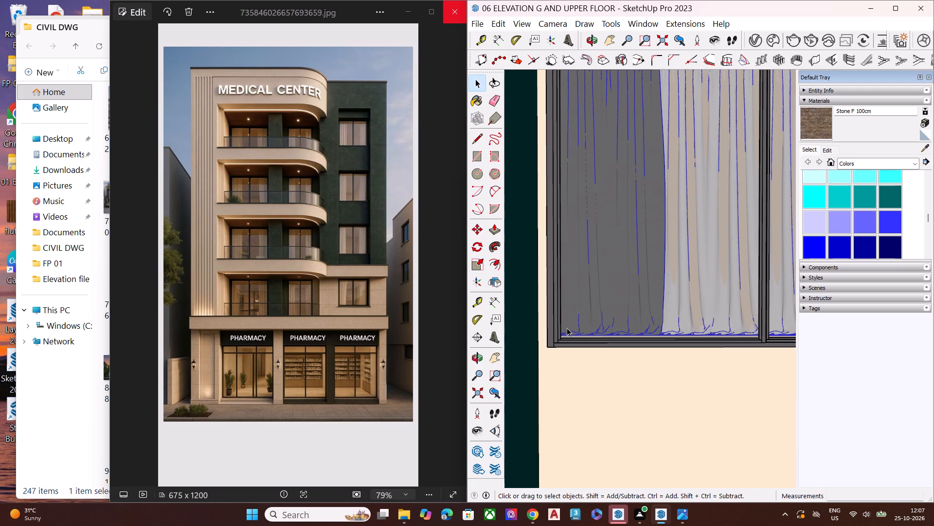
ctrl+click(557, 341)
right_click(585, 246)
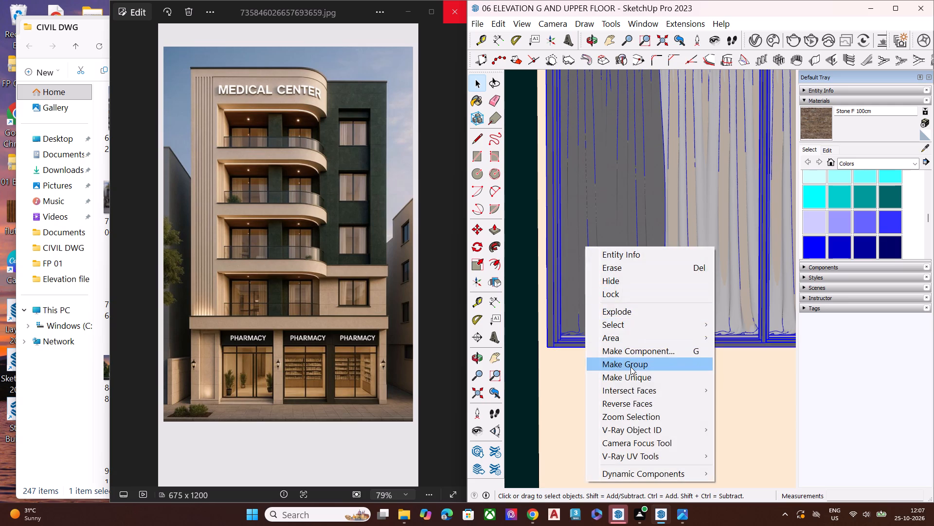
click(630, 367)
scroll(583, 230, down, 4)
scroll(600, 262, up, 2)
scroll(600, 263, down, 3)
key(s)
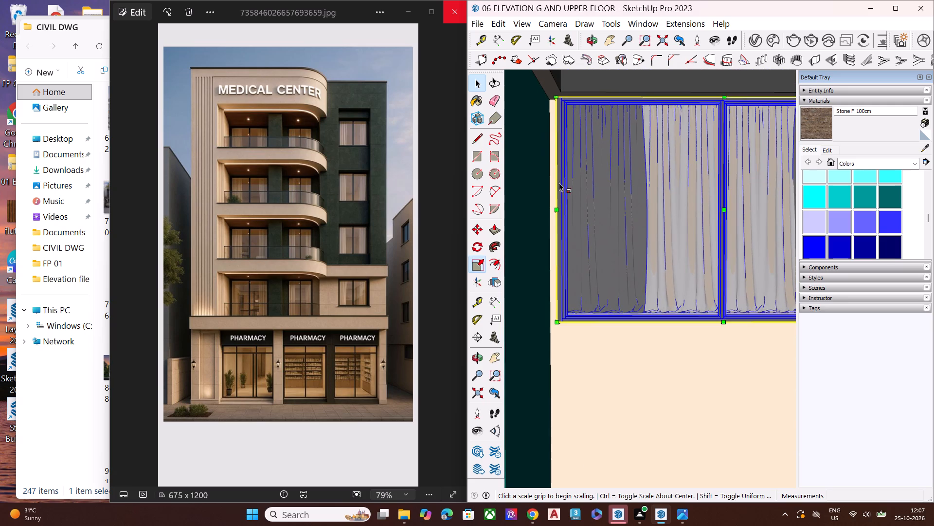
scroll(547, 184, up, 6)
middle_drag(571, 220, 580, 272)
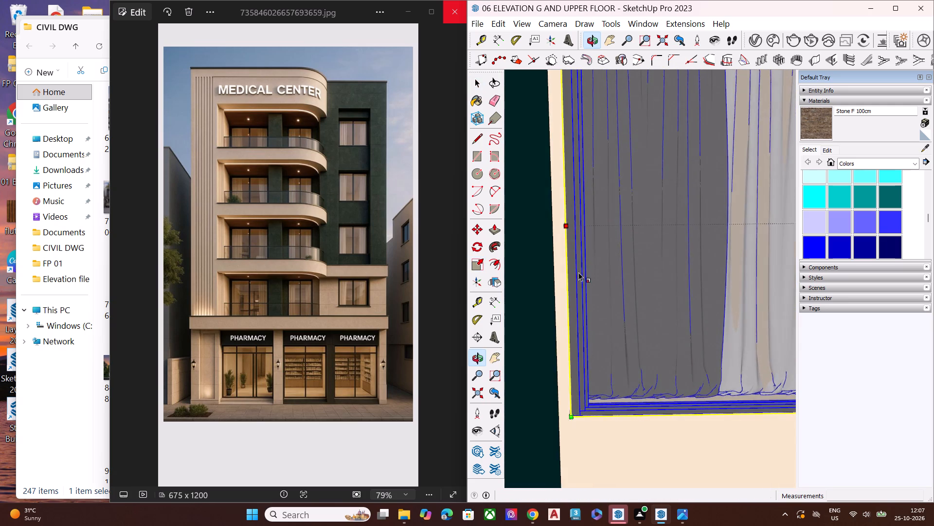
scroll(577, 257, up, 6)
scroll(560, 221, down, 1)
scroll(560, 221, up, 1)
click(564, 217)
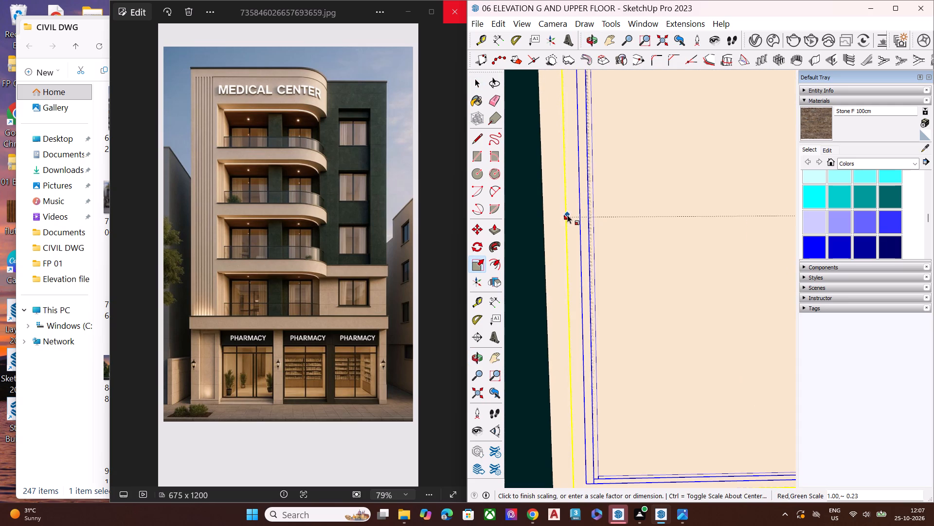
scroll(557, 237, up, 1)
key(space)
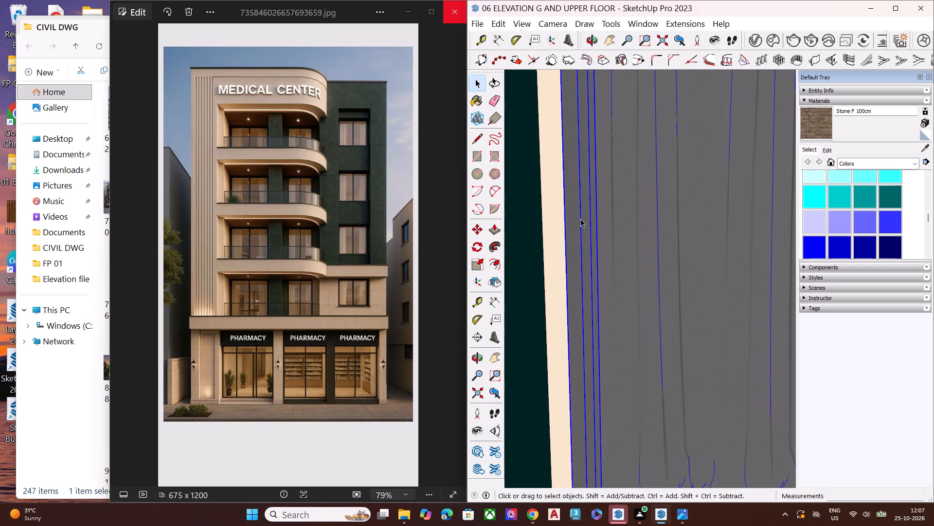
Scale the door-and-curtain group's width along the red axis to about 1.03, closing the gap to the teal column.
scroll(592, 260, down, 2)
key(s)
scroll(571, 218, up, 2)
scroll(572, 225, down, 1)
scroll(572, 228, up, 1)
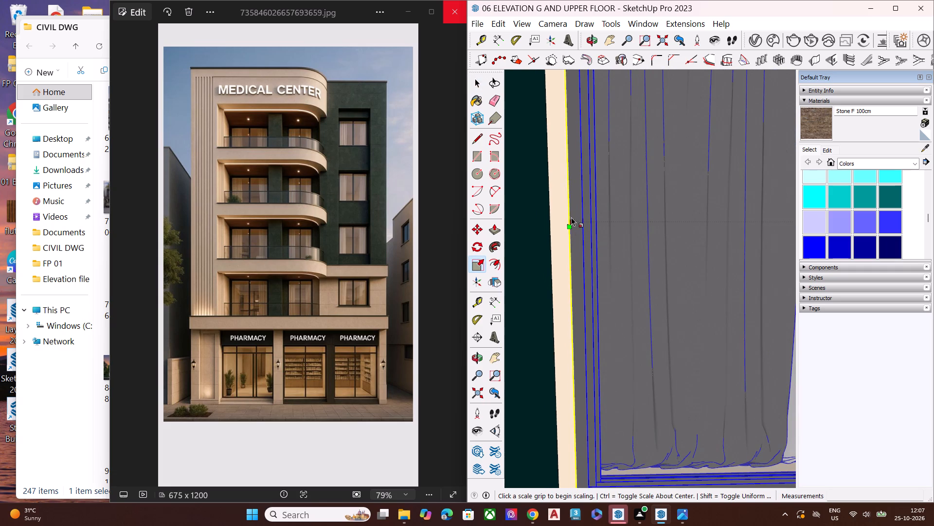
click(569, 220)
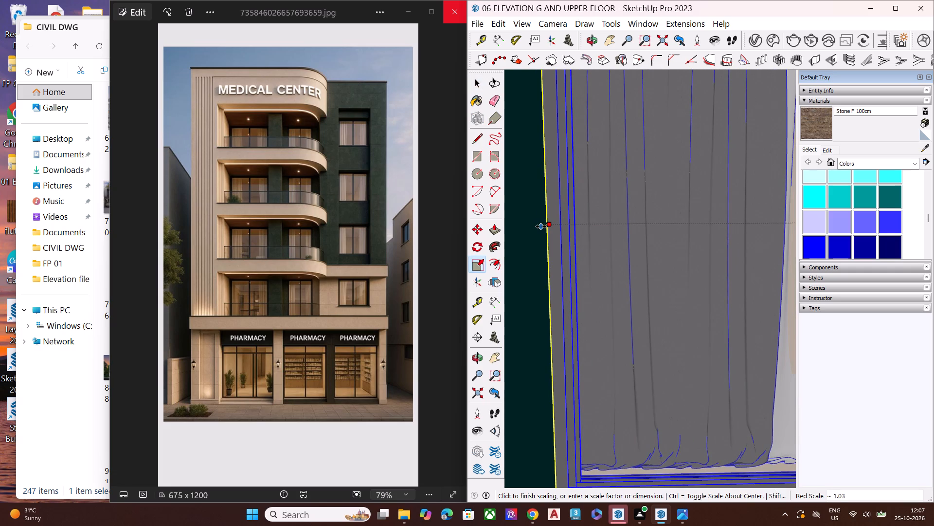
click(541, 226)
key(space)
Scale the door-and-curtain group's height, stretching its bottom edge down to the balcony floor, and deselect it.
scroll(557, 220, down, 15)
middle_drag(649, 295, 654, 230)
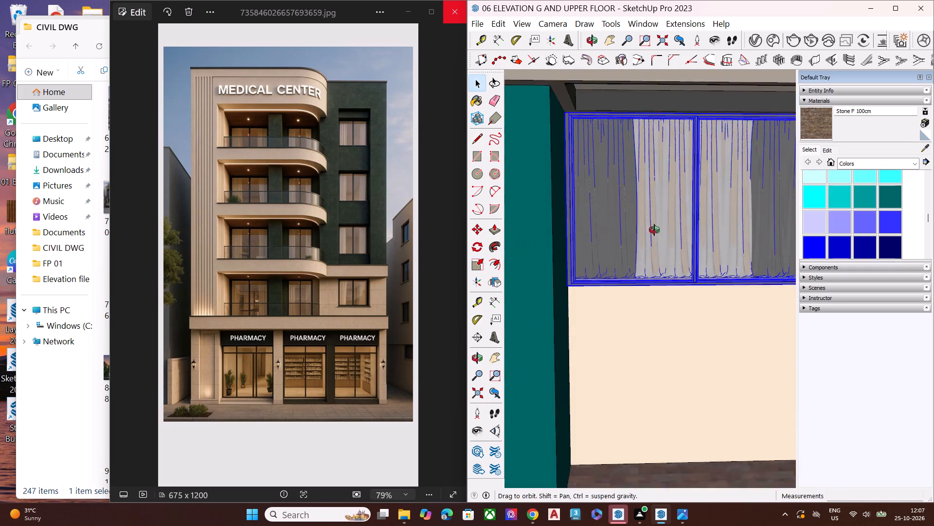
middle_drag(654, 230, 655, 217)
scroll(655, 217, up, 2)
scroll(651, 219, down, 16)
middle_drag(655, 265, 654, 244)
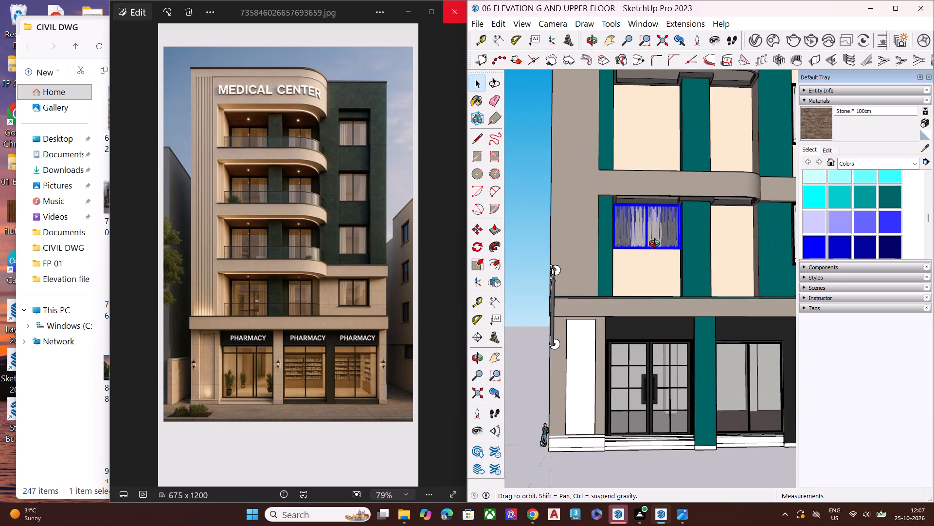
middle_drag(654, 244, 651, 224)
scroll(651, 224, up, 4)
scroll(652, 245, down, 2)
scroll(652, 247, up, 1)
scroll(652, 249, down, 1)
scroll(652, 250, up, 9)
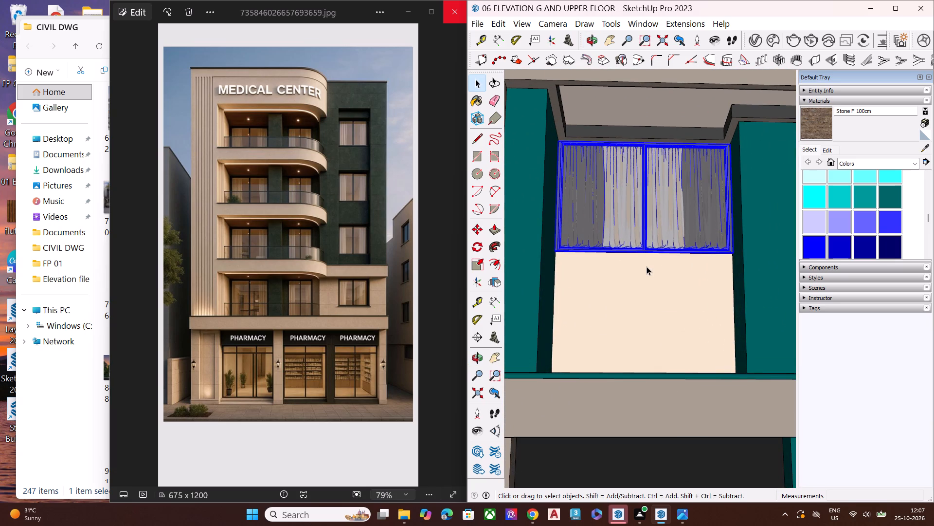
key(s)
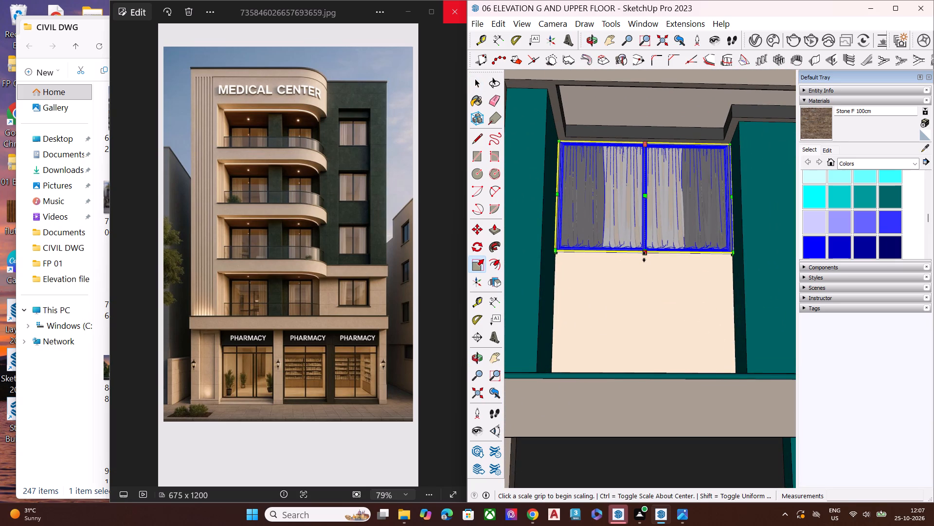
click(644, 257)
scroll(657, 357, down, 4)
middle_drag(687, 367, 688, 434)
scroll(684, 414, up, 4)
click(667, 370)
key(space)
scroll(609, 294, down, 4)
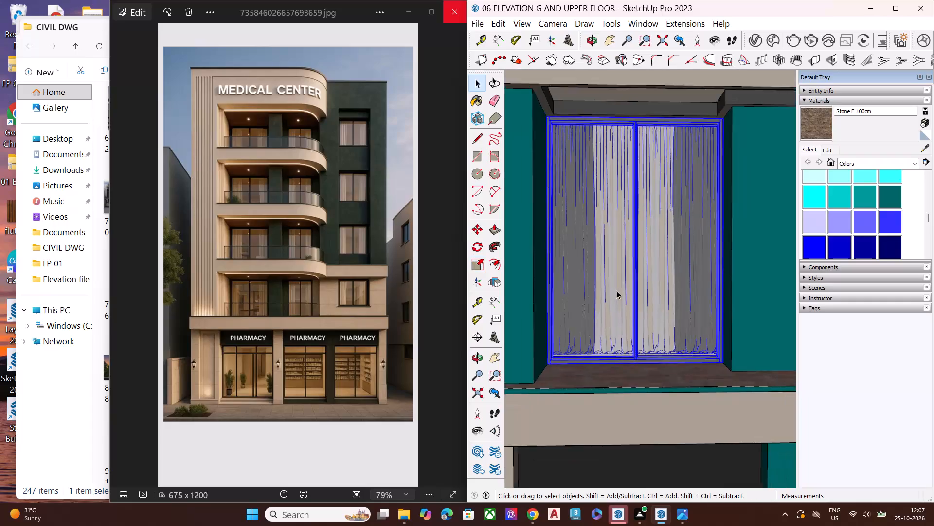
scroll(616, 290, down, 14)
click(517, 280)
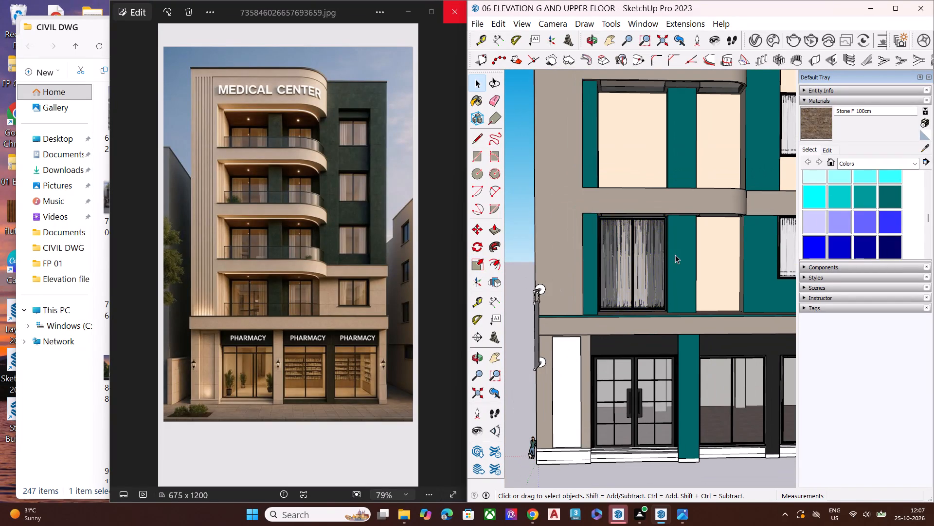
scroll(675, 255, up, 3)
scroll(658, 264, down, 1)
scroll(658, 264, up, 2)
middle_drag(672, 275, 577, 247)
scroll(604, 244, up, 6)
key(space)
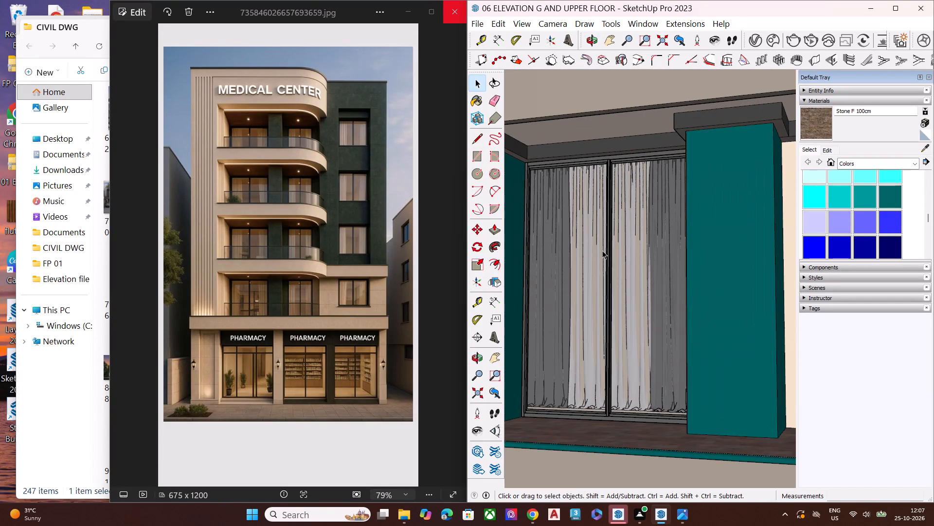
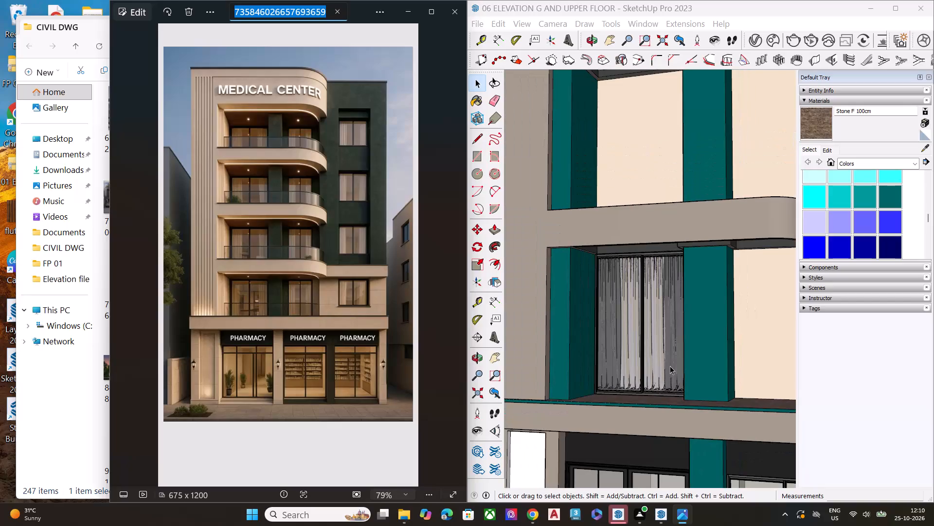
Review the whole front elevation, comparing the balcony bays and window column with the MEDICAL CENTER reference image.
ctrl+scroll(685, 351, down, 2)
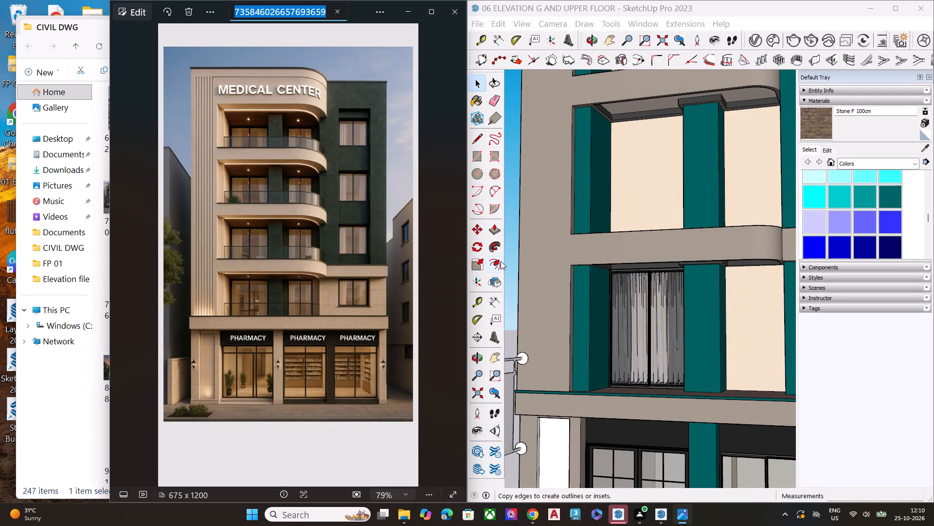
key(space)
key(space)
scroll(584, 286, down, 12)
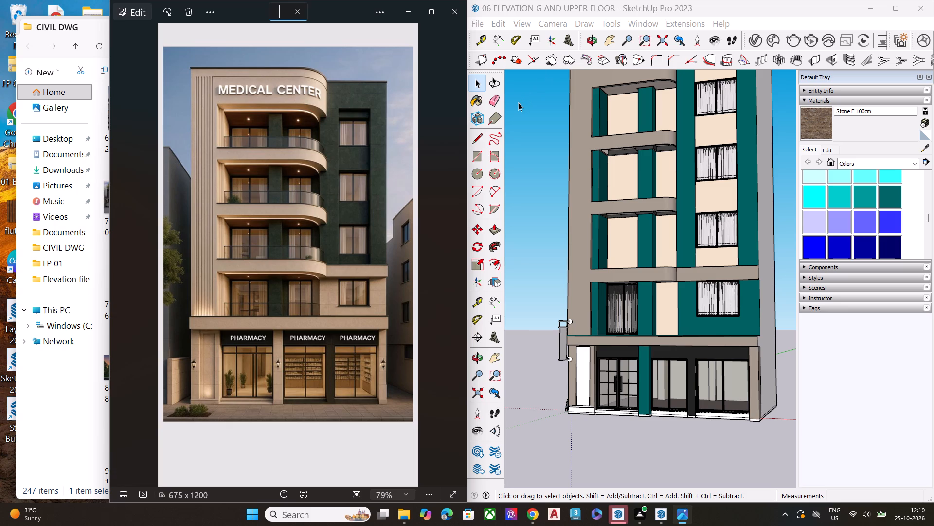
scroll(653, 275, down, 5)
scroll(629, 267, up, 1)
middle_drag(625, 278, 729, 286)
scroll(626, 283, down, 1)
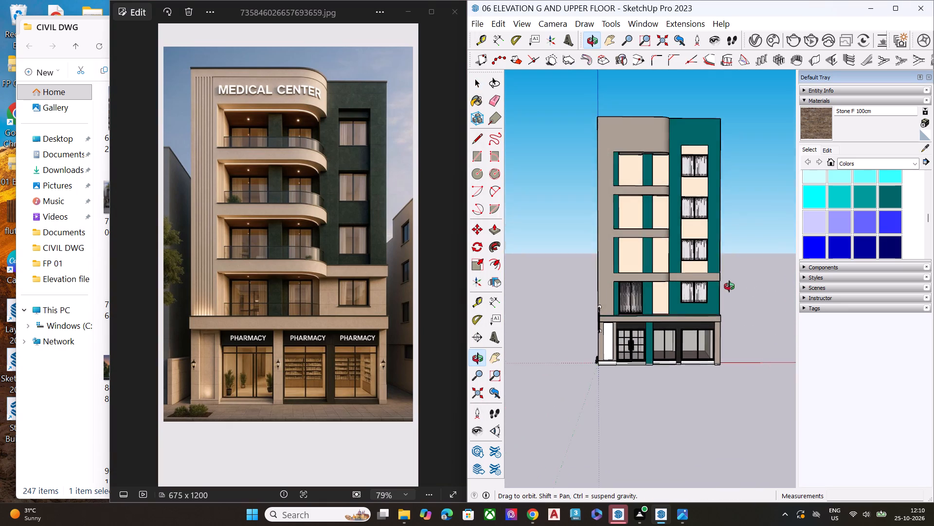
middle_drag(729, 286, 731, 282)
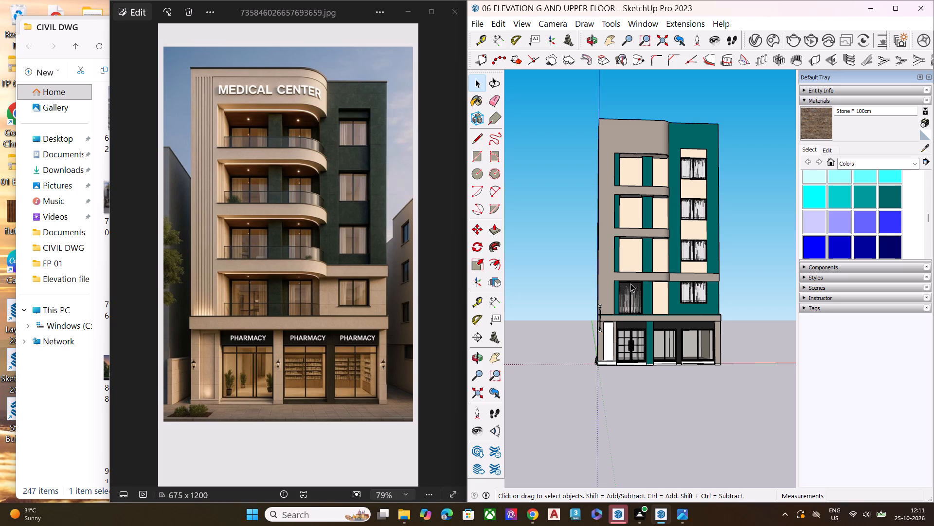
scroll(630, 283, down, 6)
scroll(630, 283, up, 5)
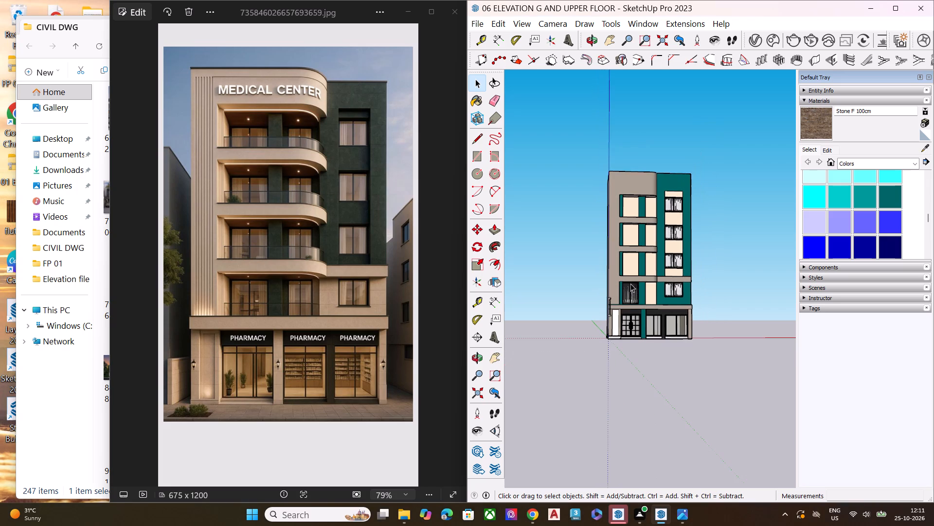
scroll(630, 283, up, 15)
scroll(630, 283, down, 1)
scroll(630, 283, up, 3)
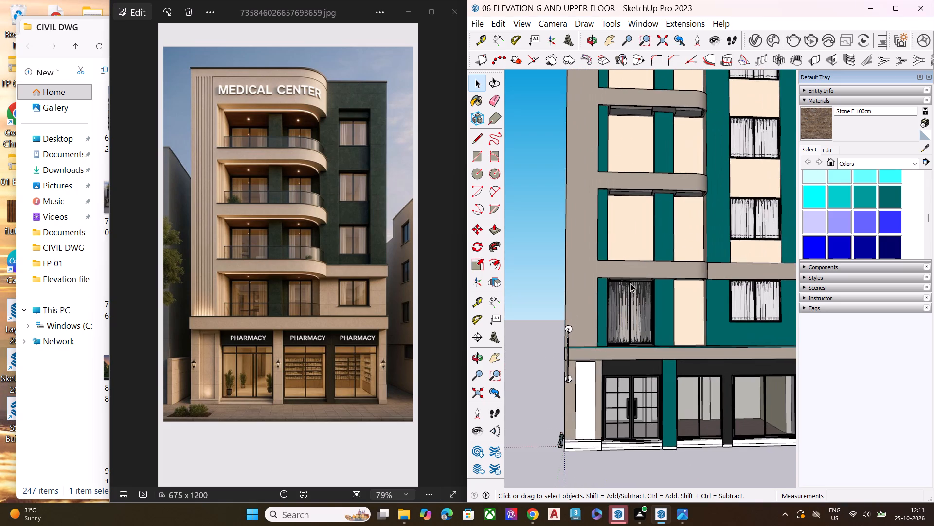
scroll(630, 283, up, 1)
scroll(623, 286, down, 2)
scroll(623, 287, up, 1)
scroll(623, 287, down, 6)
key(h)
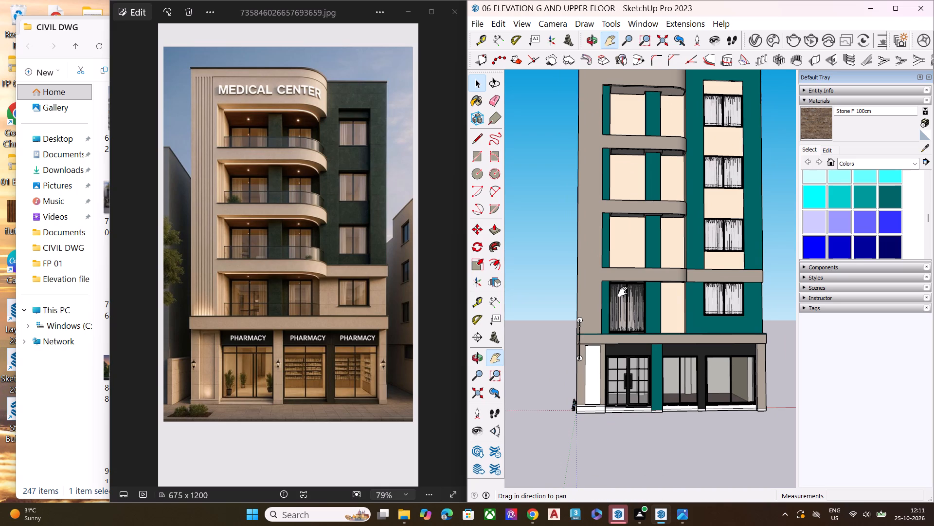
scroll(628, 266, down, 3)
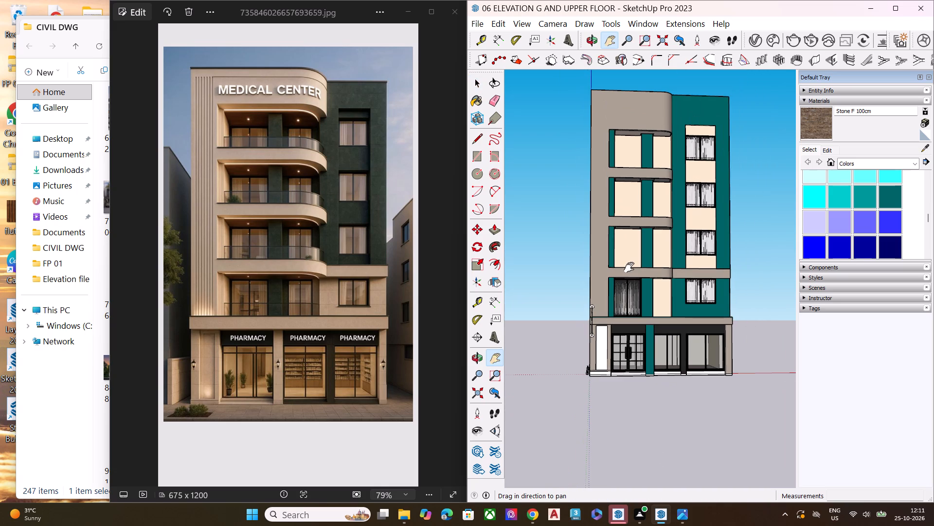
scroll(629, 267, down, 1)
scroll(629, 267, up, 1)
scroll(629, 267, down, 1)
scroll(629, 267, up, 1)
scroll(629, 267, down, 1)
scroll(631, 265, up, 7)
scroll(646, 262, down, 7)
scroll(624, 266, up, 1)
scroll(624, 266, down, 2)
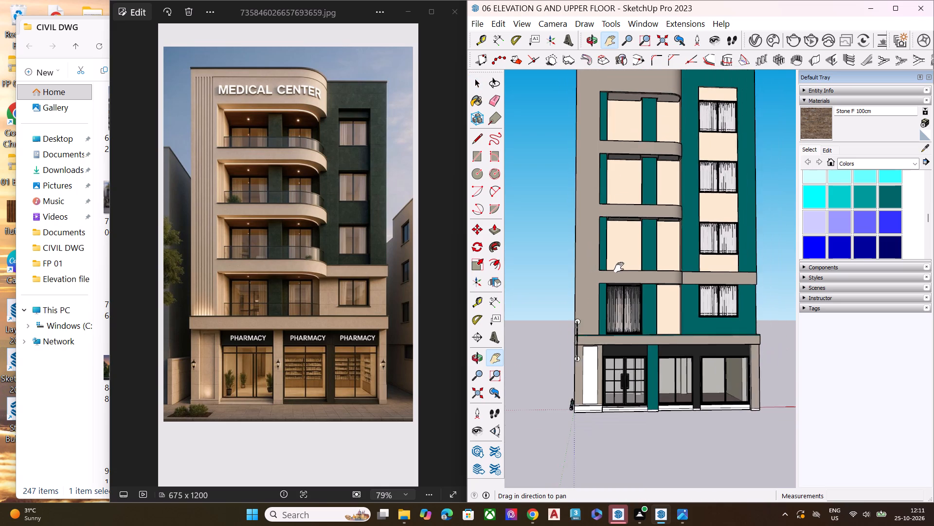
scroll(764, 240, up, 3)
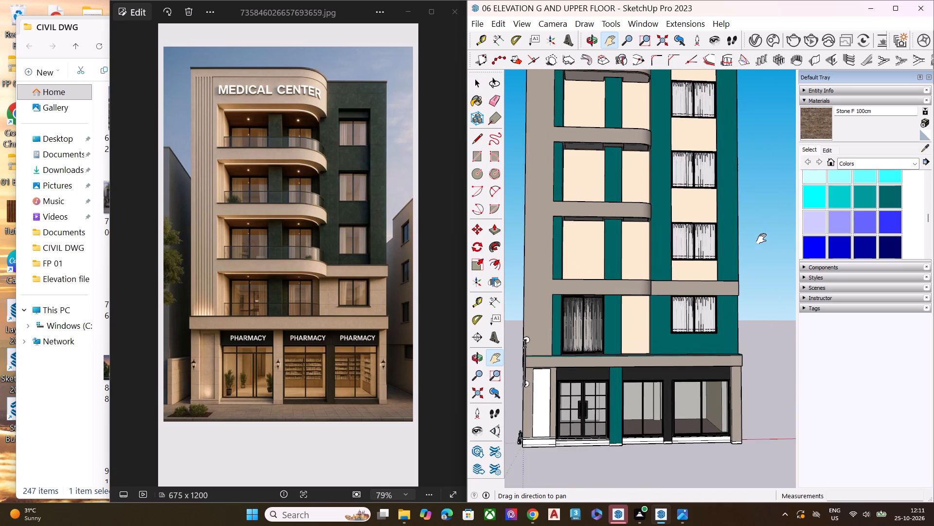
scroll(761, 239, up, 1)
scroll(761, 239, down, 1)
scroll(761, 239, up, 1)
scroll(761, 239, down, 2)
scroll(761, 239, up, 1)
scroll(761, 239, down, 1)
scroll(761, 239, up, 4)
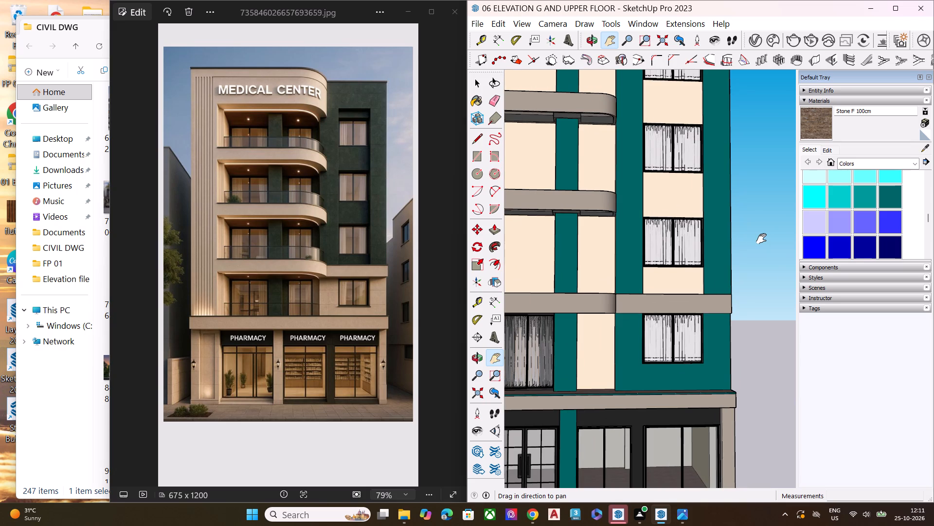
scroll(761, 239, down, 6)
scroll(761, 239, up, 5)
scroll(761, 239, down, 8)
scroll(678, 265, down, 3)
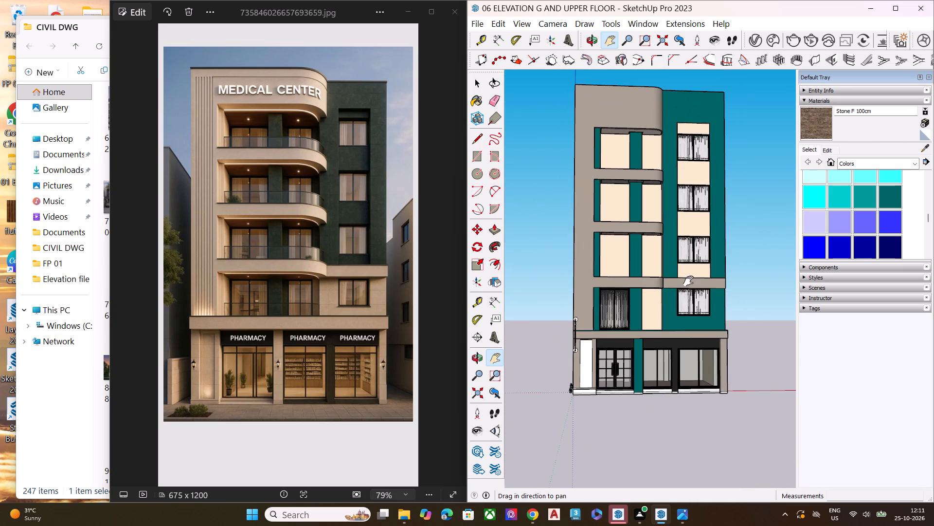
scroll(693, 276, up, 2)
scroll(693, 275, down, 6)
scroll(695, 267, up, 4)
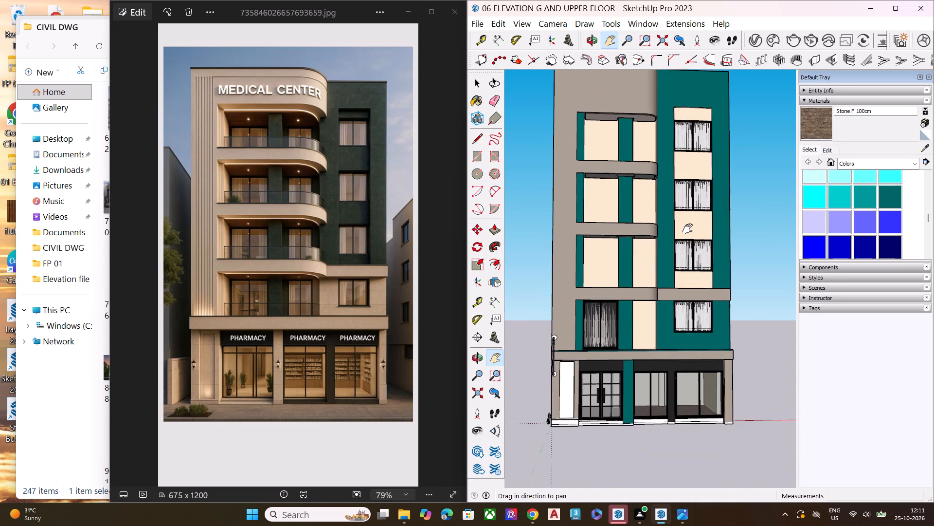
scroll(688, 242, down, 6)
middle_drag(711, 311, 621, 323)
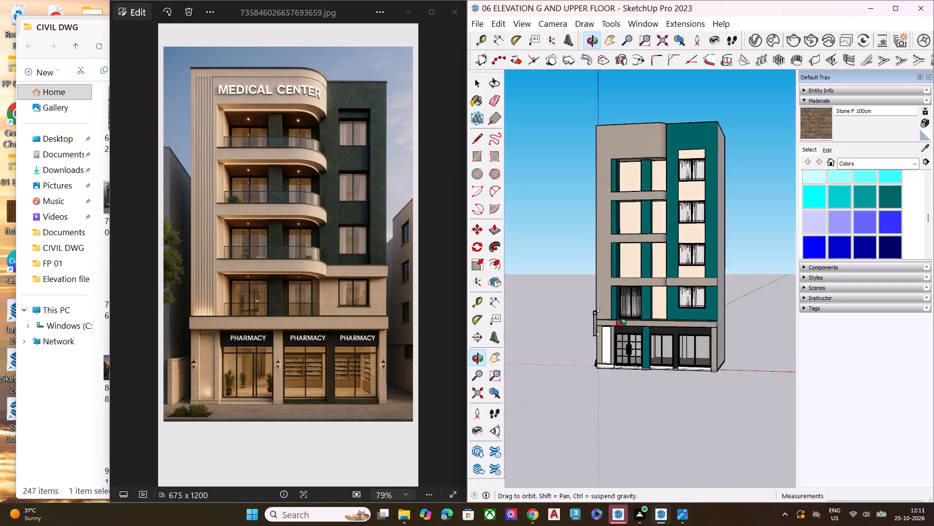
middle_drag(621, 323, 676, 301)
key(space)
key(space)
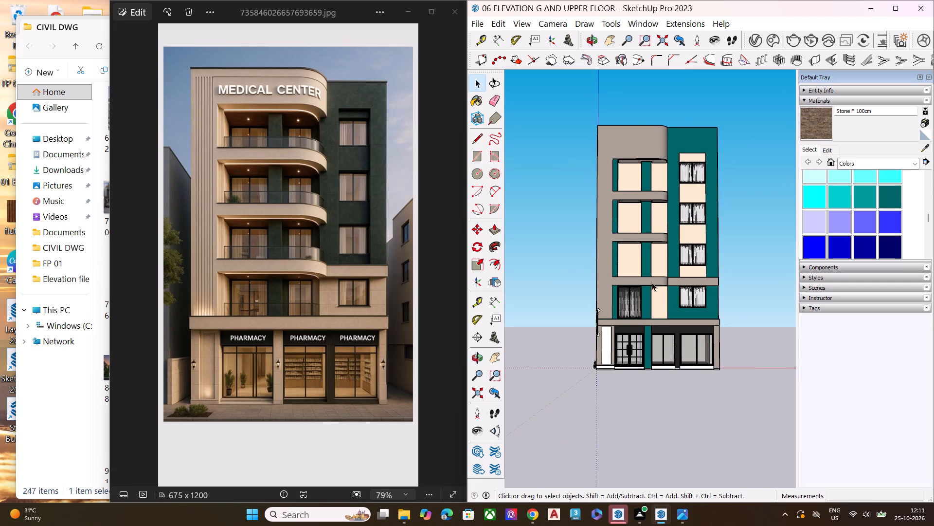
scroll(708, 220, down, 3)
scroll(707, 220, up, 9)
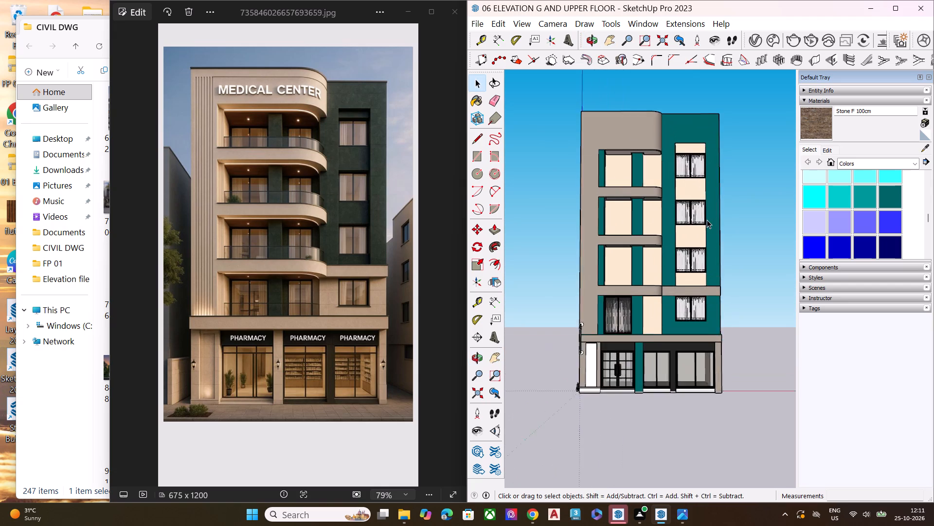
scroll(687, 218, up, 1)
scroll(624, 207, up, 4)
scroll(630, 220, down, 7)
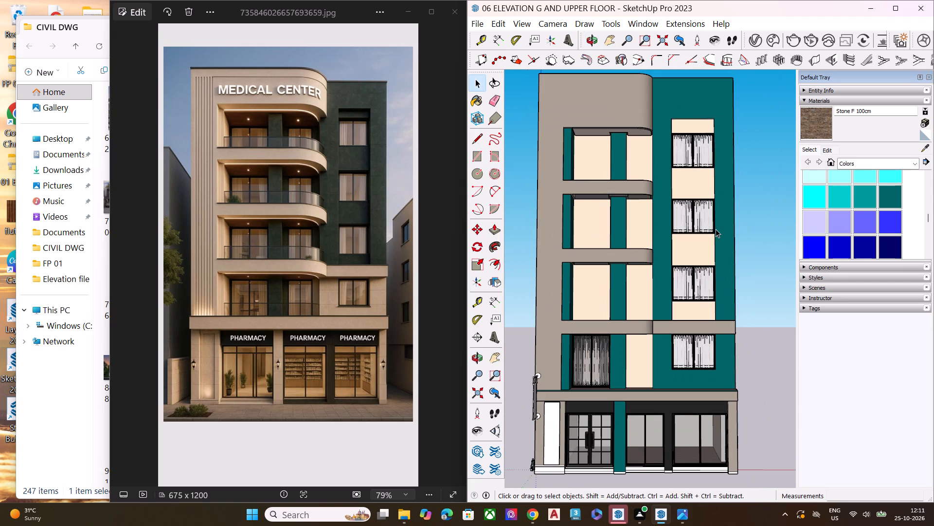
scroll(716, 229, up, 1)
scroll(716, 229, down, 3)
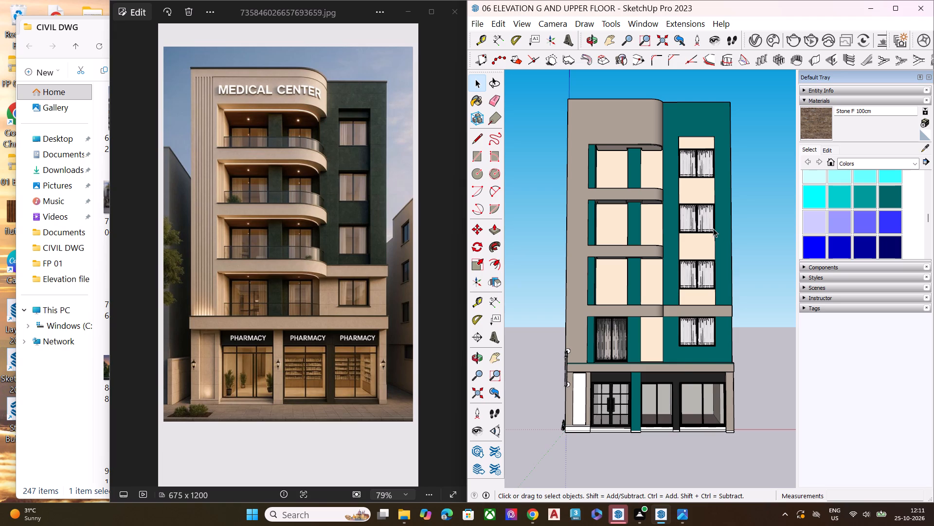
scroll(713, 228, down, 4)
scroll(730, 217, up, 1)
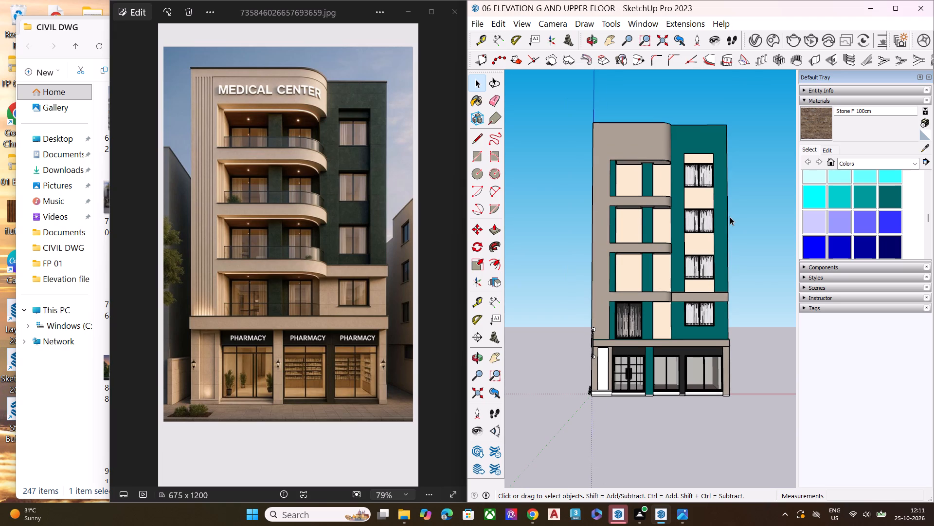
scroll(685, 259, up, 4)
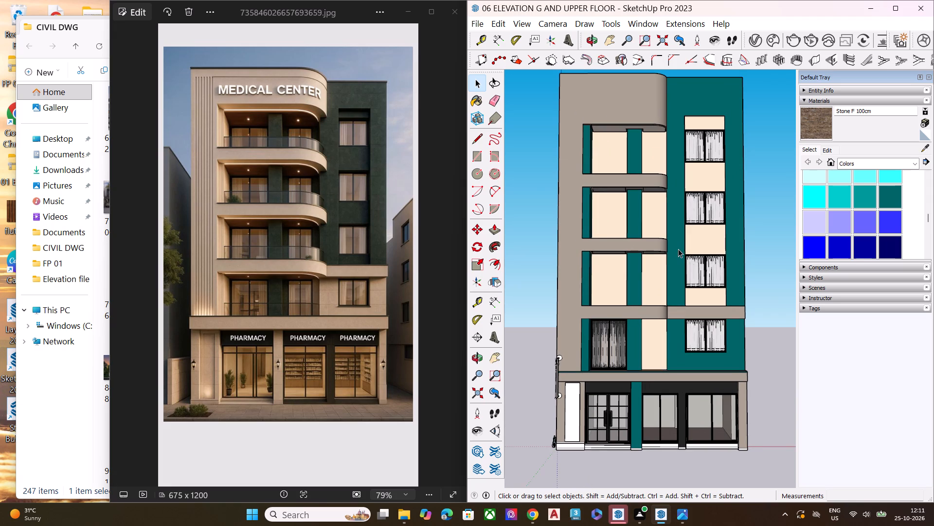
scroll(758, 300, down, 6)
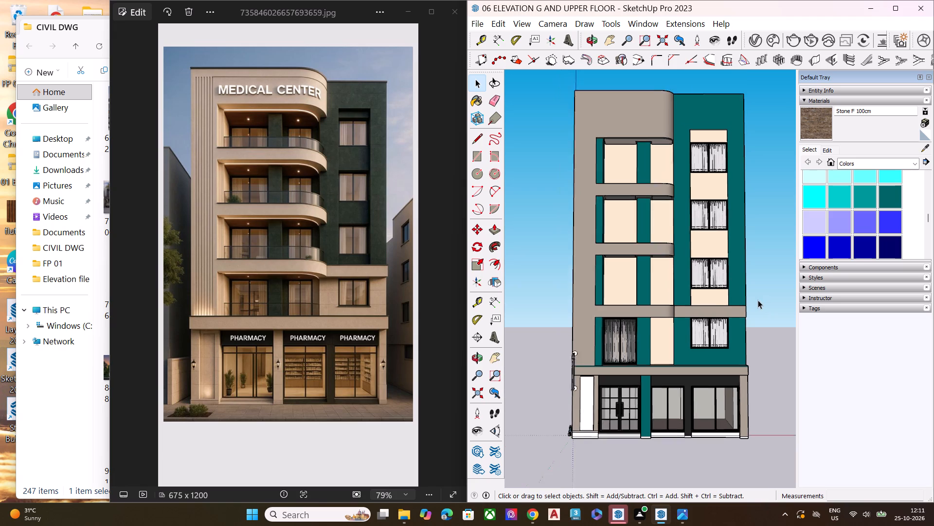
scroll(758, 300, up, 7)
scroll(586, 237, down, 4)
scroll(580, 239, up, 1)
scroll(580, 239, down, 2)
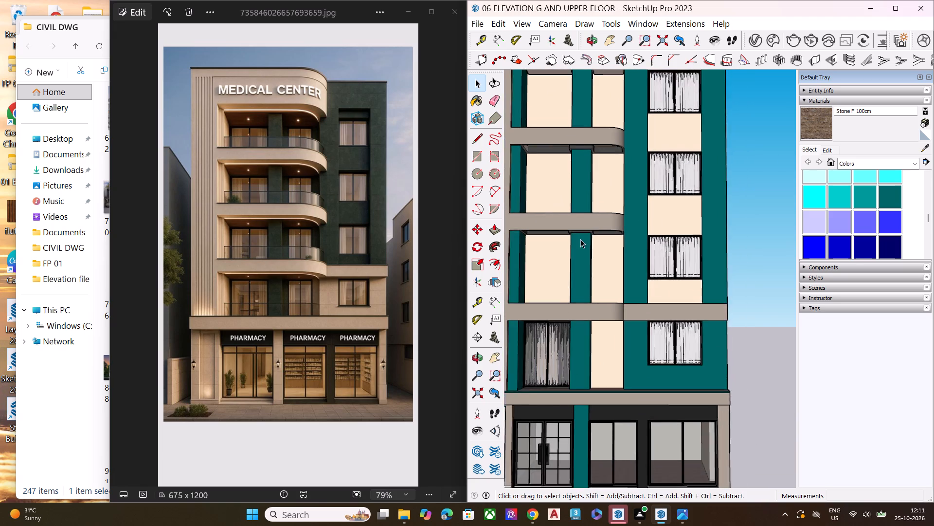
Inspect the teal column between the empty balcony bays and its junction with the curved slab above.
scroll(580, 239, up, 15)
scroll(580, 239, up, 9)
click(580, 239)
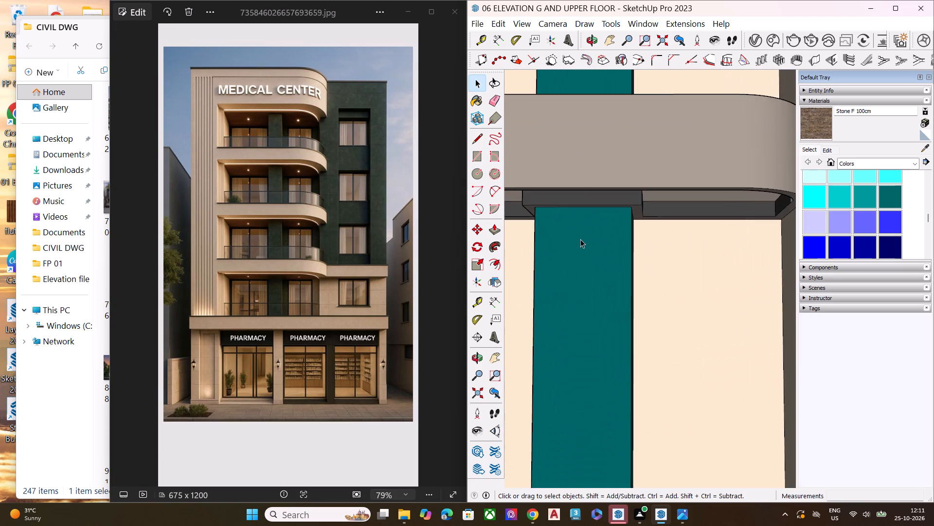
scroll(580, 239, up, 5)
scroll(580, 241, down, 1)
scroll(580, 241, up, 3)
scroll(580, 242, down, 1)
scroll(580, 242, up, 2)
scroll(580, 242, down, 3)
scroll(580, 242, up, 1)
scroll(580, 242, down, 2)
scroll(582, 247, up, 1)
scroll(582, 247, down, 2)
scroll(582, 247, up, 3)
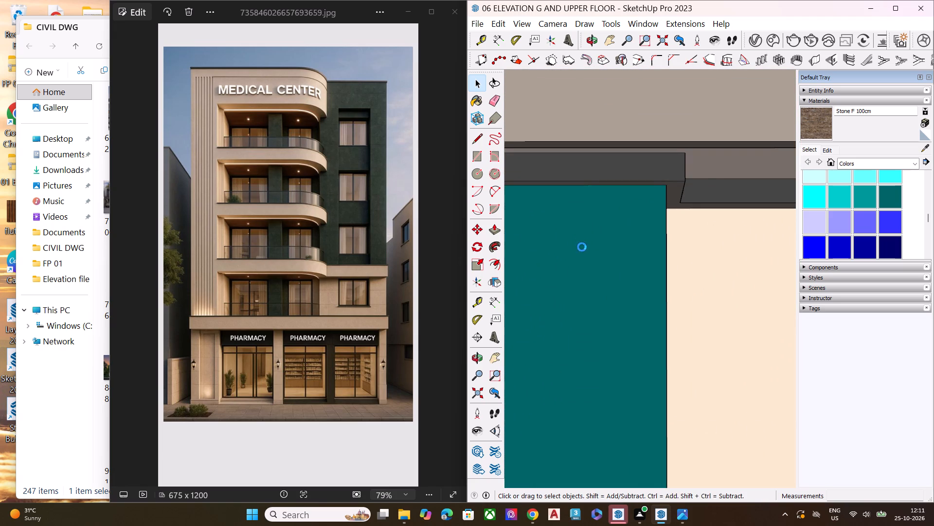
scroll(582, 247, up, 1)
scroll(582, 247, down, 8)
scroll(582, 247, up, 1)
scroll(582, 247, down, 1)
scroll(582, 247, up, 1)
scroll(582, 247, down, 1)
scroll(582, 247, up, 3)
scroll(582, 247, down, 1)
scroll(582, 247, up, 2)
scroll(581, 245, down, 3)
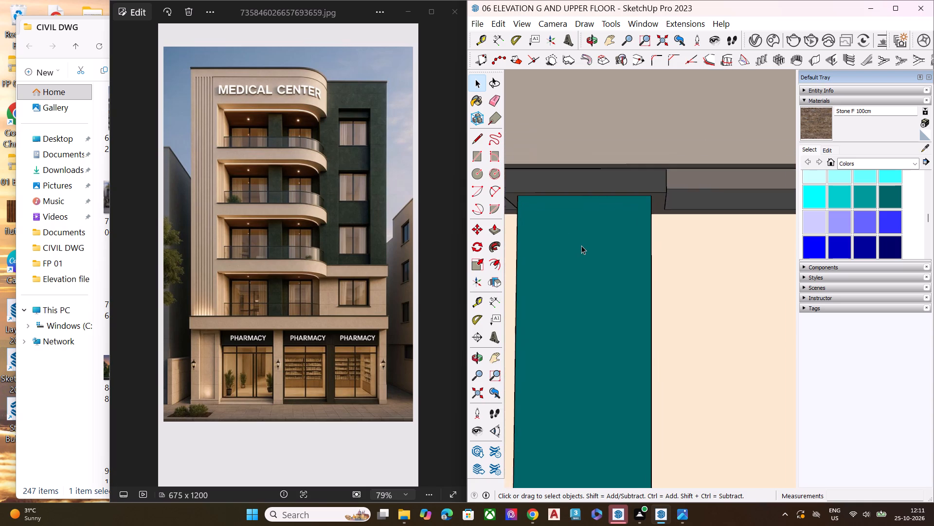
scroll(581, 245, down, 4)
scroll(627, 286, up, 3)
scroll(624, 301, down, 6)
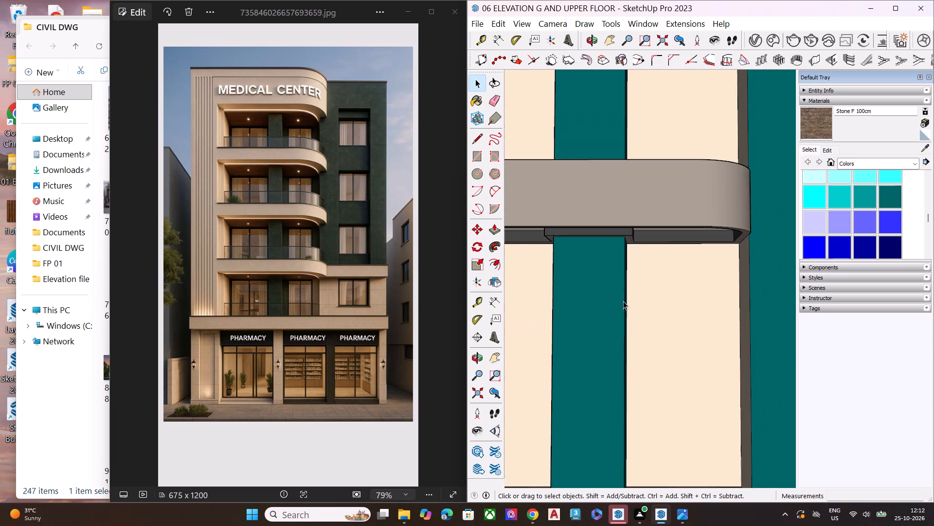
scroll(629, 292, down, 4)
scroll(629, 292, up, 1)
scroll(629, 292, down, 3)
scroll(634, 284, up, 1)
scroll(634, 284, down, 1)
scroll(634, 284, up, 3)
scroll(634, 284, down, 2)
scroll(634, 284, up, 3)
scroll(634, 284, down, 3)
scroll(627, 279, up, 1)
scroll(627, 279, down, 5)
scroll(627, 279, up, 1)
scroll(627, 279, down, 1)
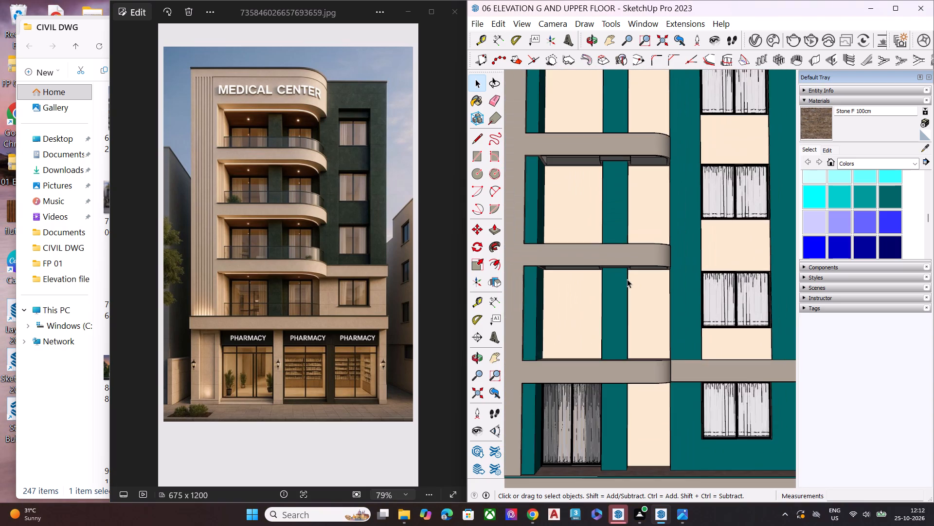
scroll(627, 279, down, 11)
scroll(575, 359, up, 3)
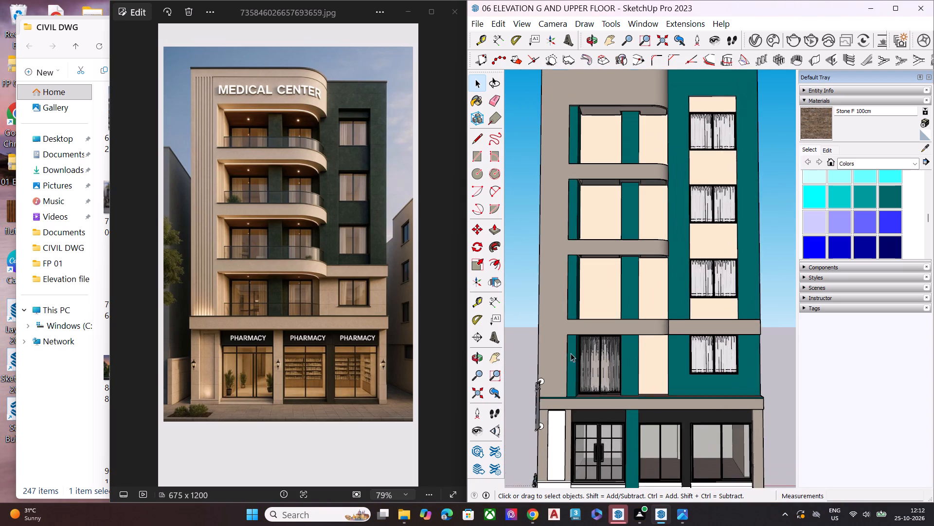
Copy the first-floor sliding door-and-curtain group up about 31' 11" into the balcony bay directly above, fitting its top corner beside the teal column.
scroll(578, 376, down, 1)
scroll(578, 376, up, 13)
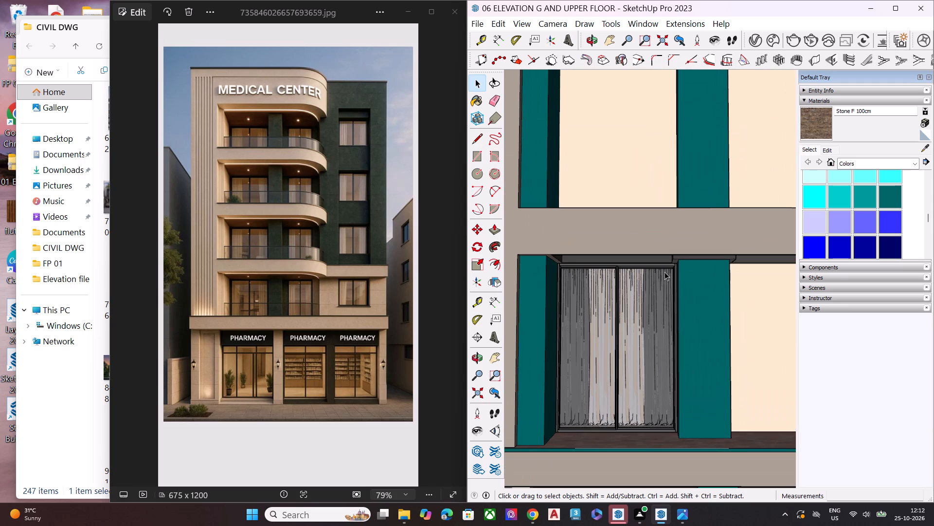
scroll(657, 277, up, 10)
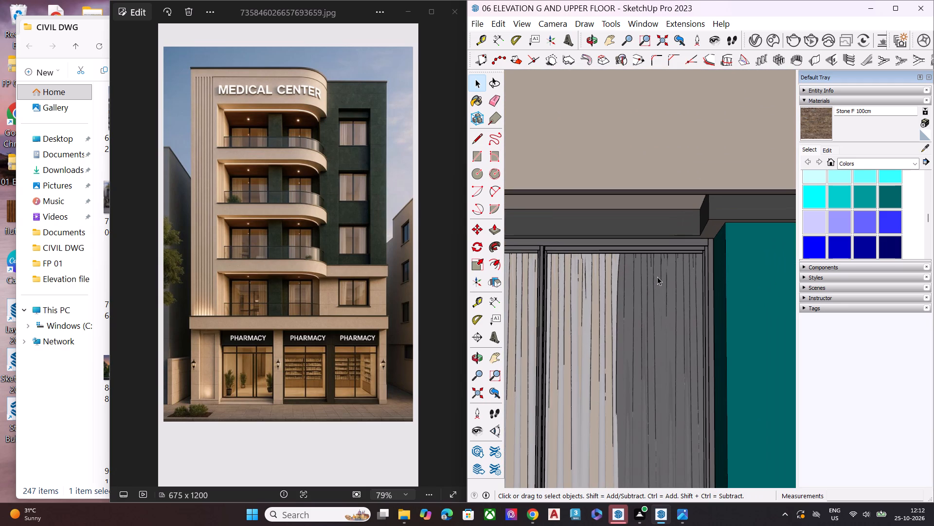
click(657, 277)
key(m)
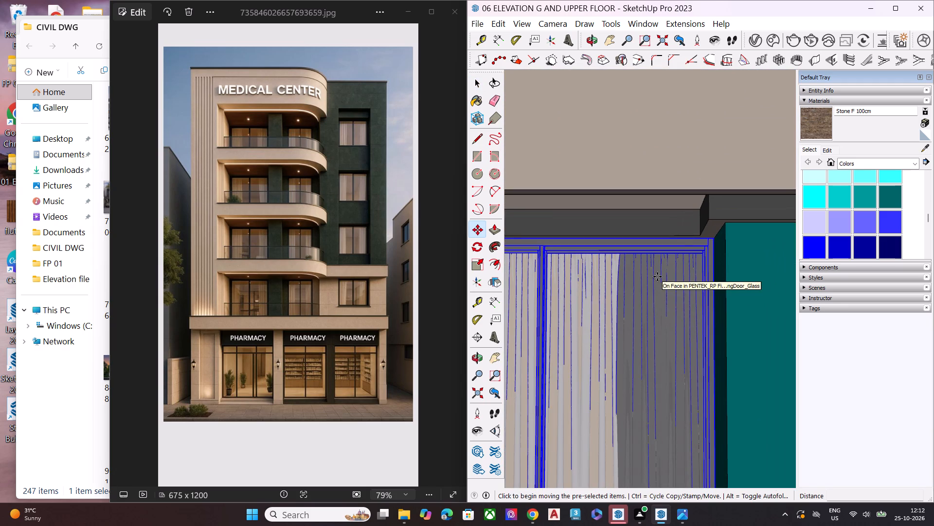
click(714, 241)
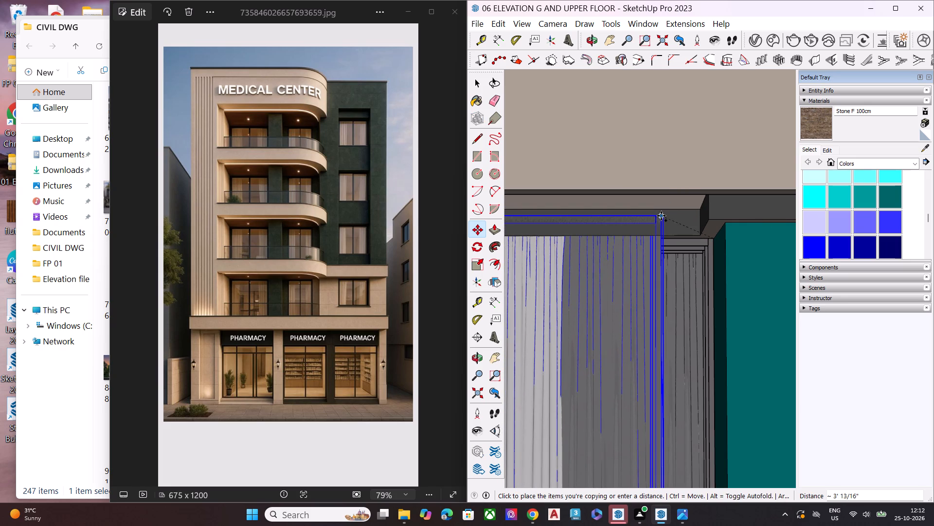
scroll(662, 216, down, 10)
scroll(687, 220, up, 3)
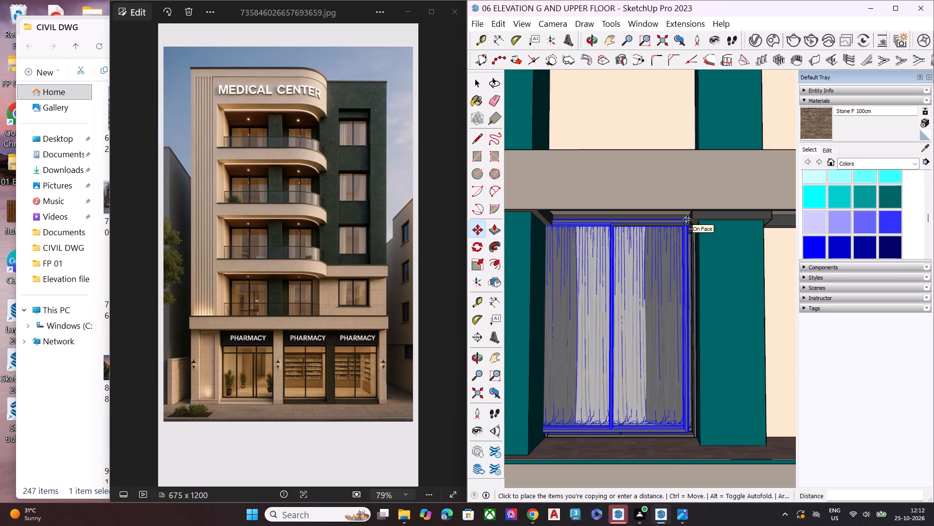
scroll(687, 220, up, 1)
scroll(688, 220, down, 13)
scroll(688, 220, up, 2)
scroll(688, 220, down, 1)
scroll(688, 221, up, 1)
scroll(688, 222, down, 2)
scroll(688, 222, up, 1)
scroll(688, 222, down, 1)
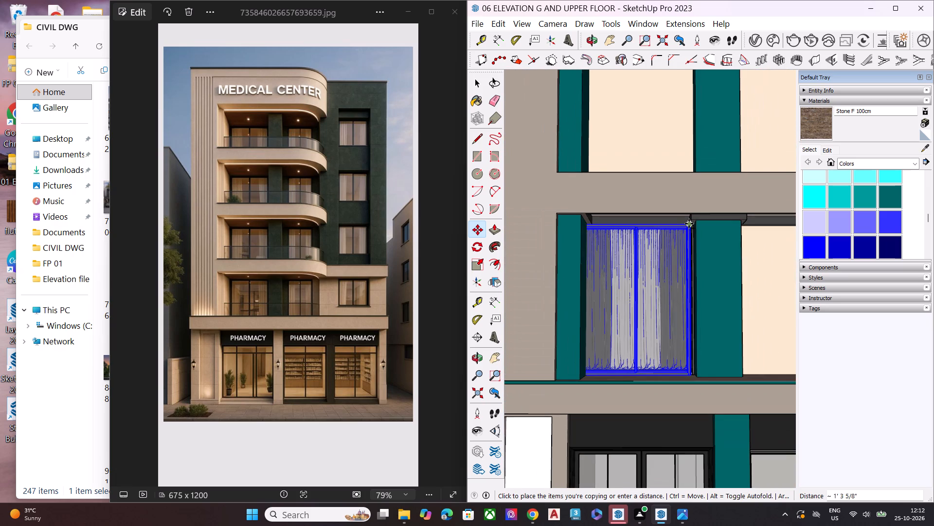
scroll(689, 224, down, 5)
scroll(689, 229, up, 1)
scroll(689, 229, down, 2)
scroll(682, 66, down, 1)
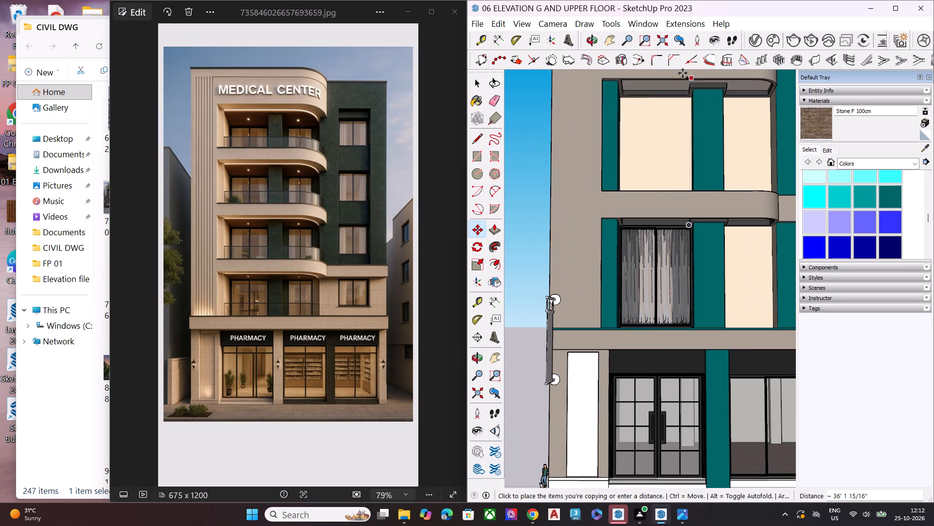
scroll(693, 111, up, 5)
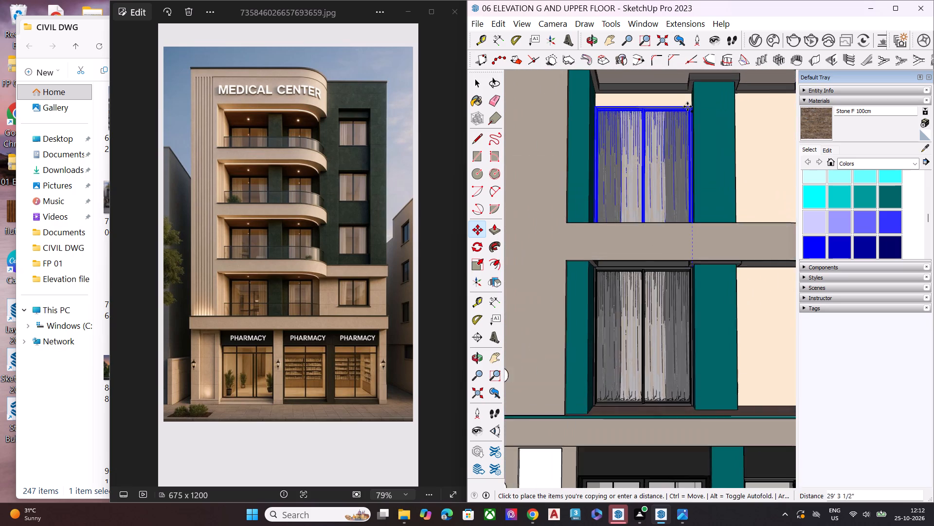
scroll(687, 107, down, 3)
scroll(687, 107, up, 11)
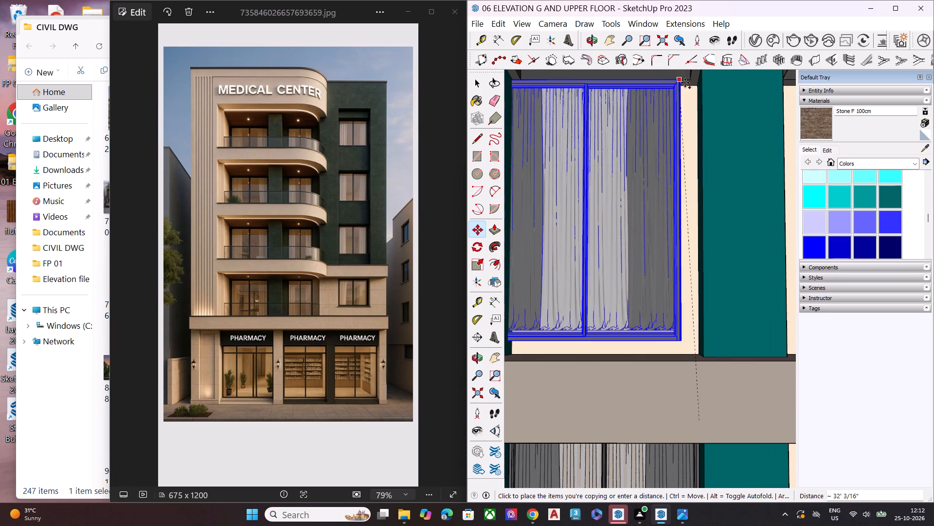
scroll(700, 87, up, 7)
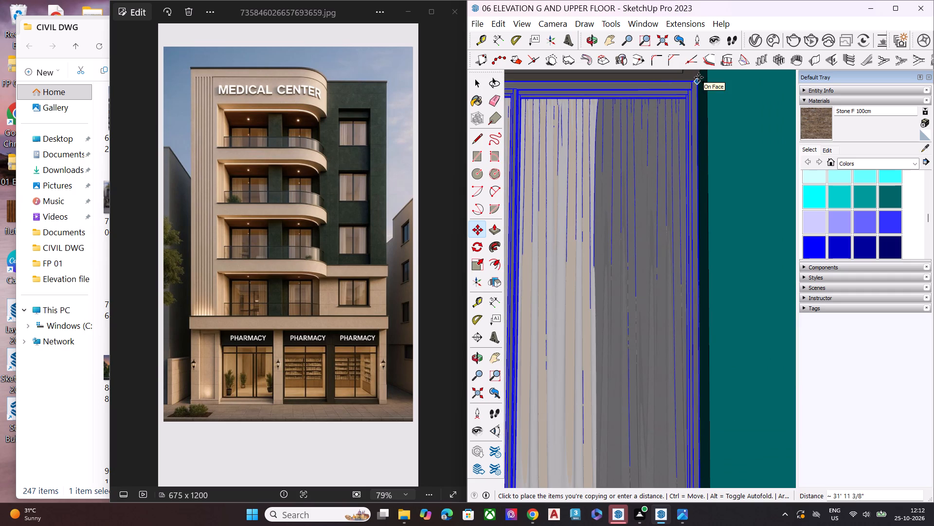
click(699, 77)
Scale the copied door-and-curtain group's height to about 1.05 along the blue axis, stretching its bottom edge down to the balcony floor.
scroll(690, 76, up, 1)
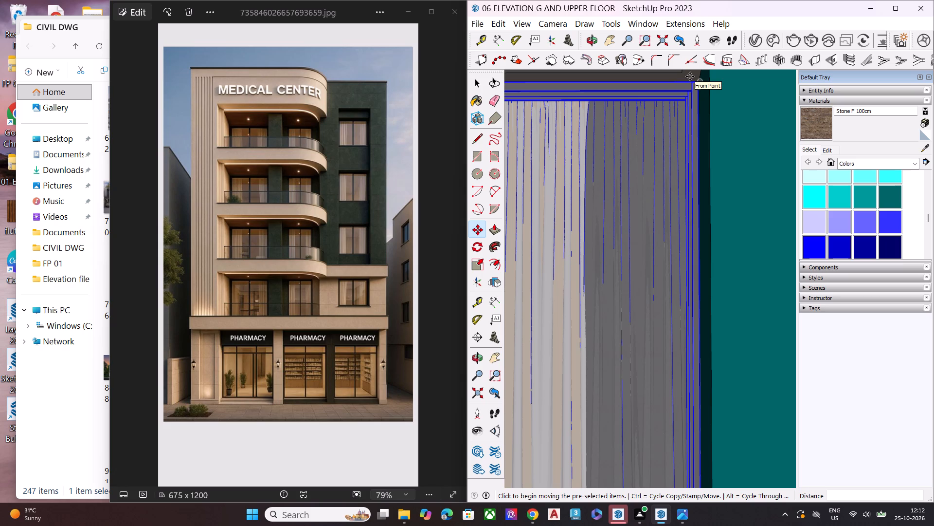
scroll(690, 76, down, 8)
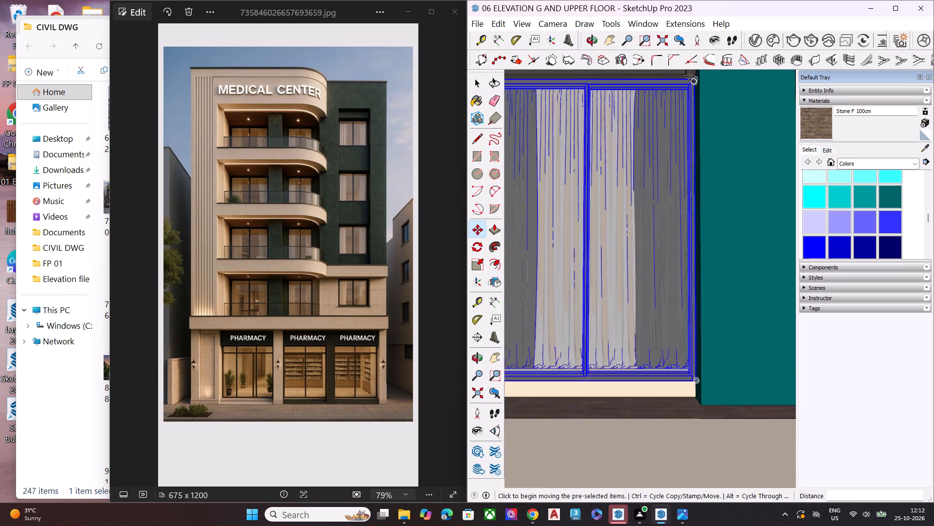
scroll(690, 80, down, 8)
scroll(681, 72, up, 2)
scroll(681, 72, down, 5)
middle_drag(675, 131, 668, 193)
scroll(665, 190, up, 2)
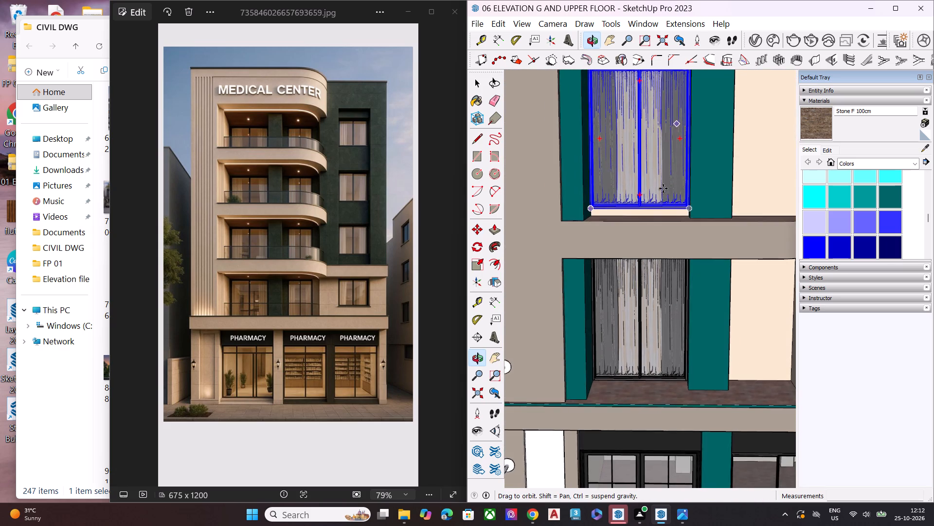
scroll(663, 188, up, 1)
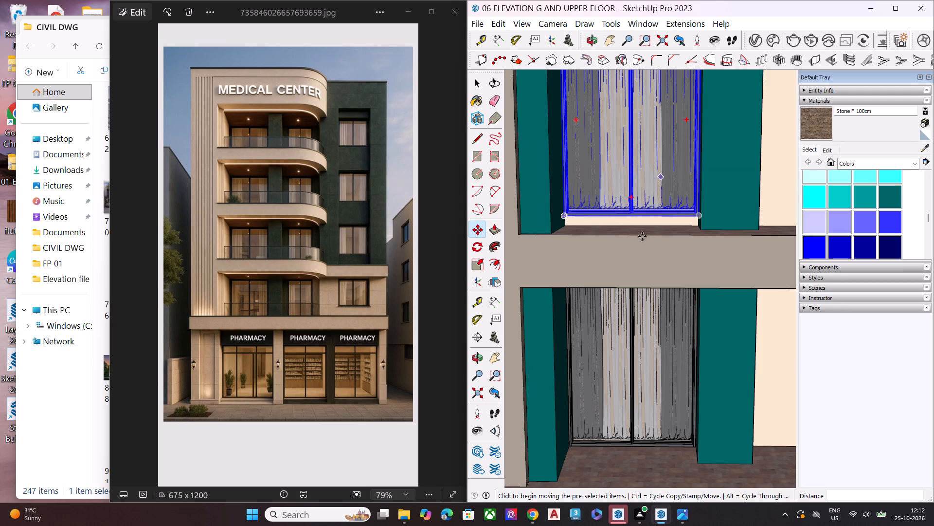
scroll(589, 212, up, 9)
key(s)
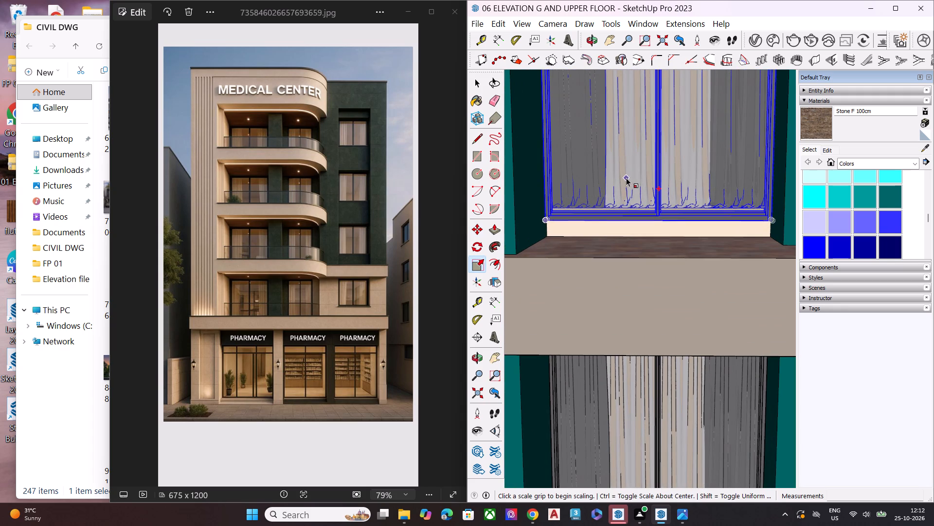
scroll(677, 238, up, 4)
scroll(660, 232, down, 2)
scroll(659, 232, up, 4)
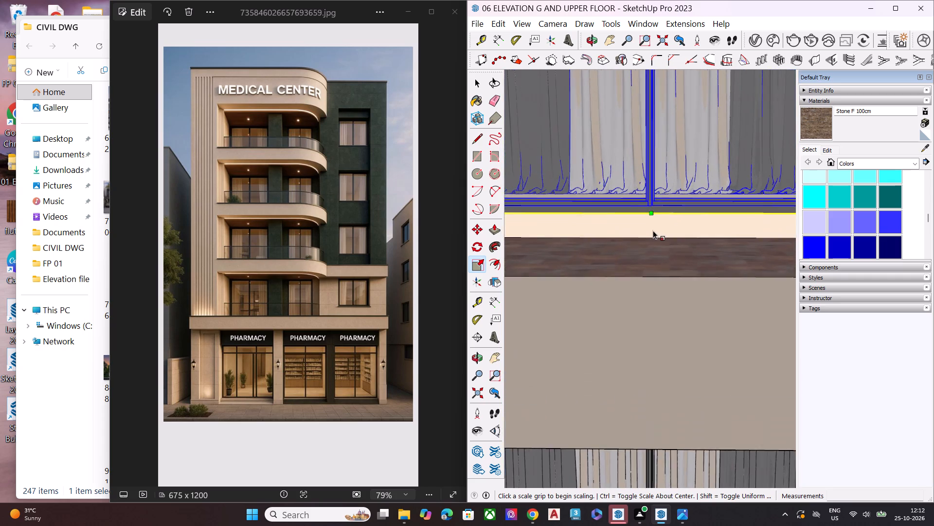
scroll(653, 230, up, 4)
middle_drag(648, 234, 683, 209)
drag(648, 234, 651, 225)
scroll(683, 209, up, 3)
scroll(674, 198, down, 1)
scroll(670, 197, up, 8)
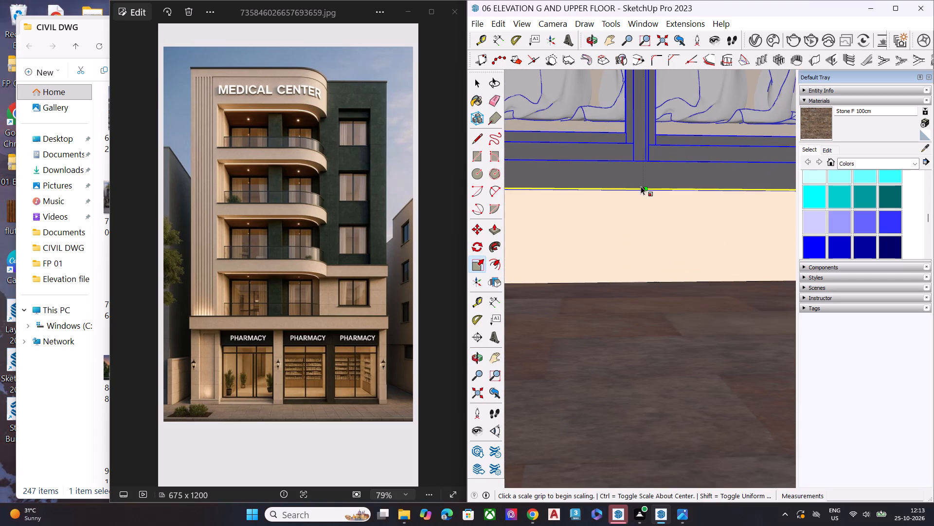
scroll(640, 193, up, 1)
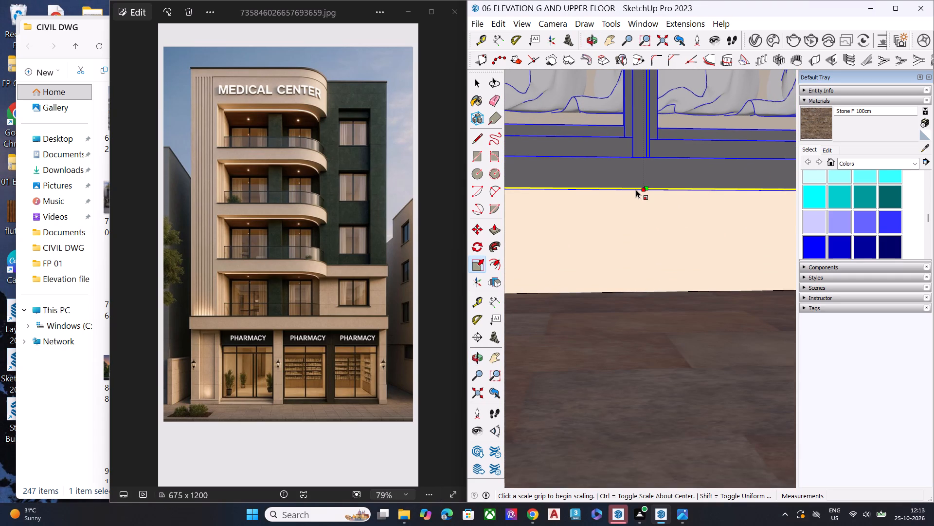
click(636, 189)
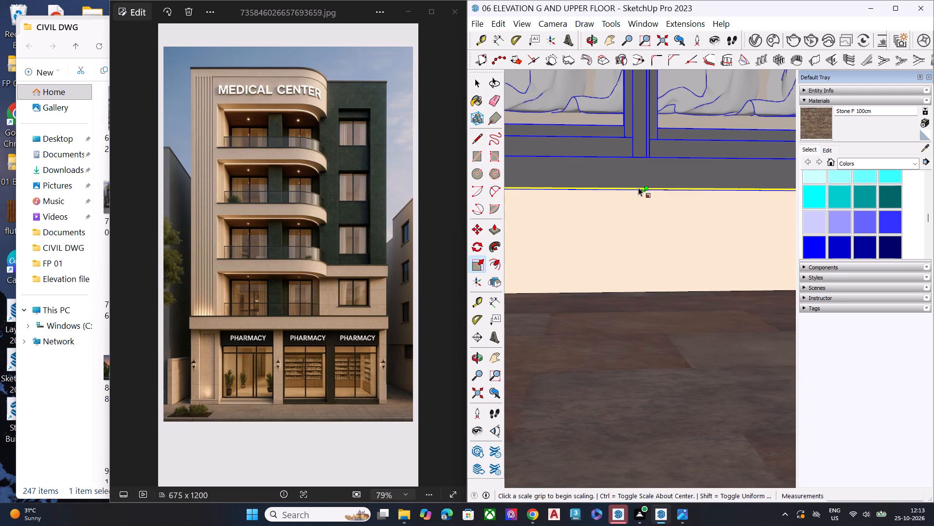
click(641, 190)
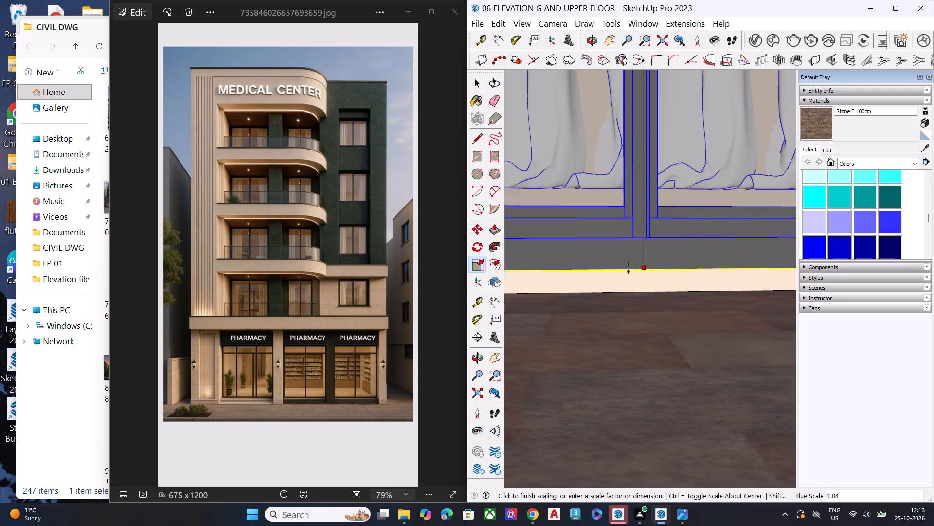
click(612, 318)
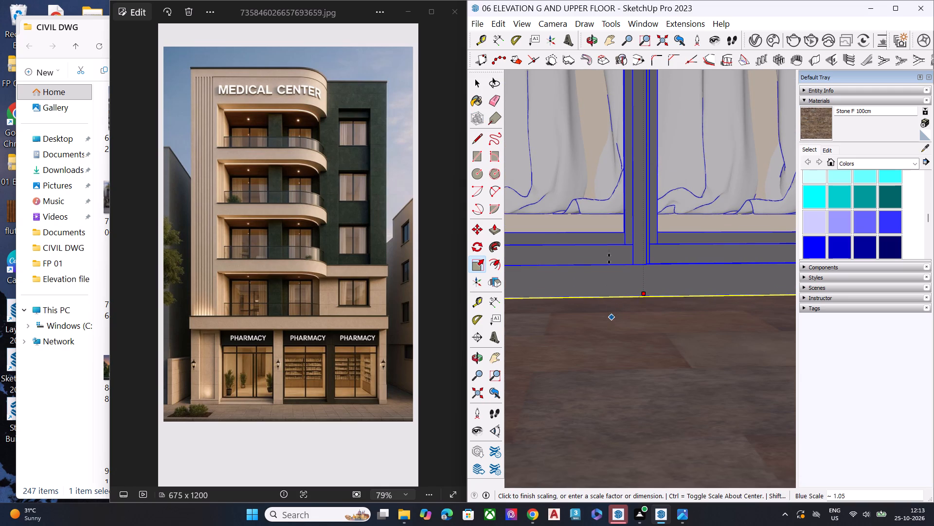
scroll(611, 261, down, 6)
scroll(612, 262, up, 1)
scroll(612, 262, down, 3)
scroll(618, 262, up, 2)
scroll(618, 263, down, 6)
scroll(619, 263, up, 2)
scroll(619, 263, down, 2)
scroll(619, 264, up, 2)
scroll(619, 264, down, 5)
scroll(619, 264, up, 1)
scroll(619, 264, down, 11)
scroll(622, 267, up, 3)
scroll(622, 267, down, 7)
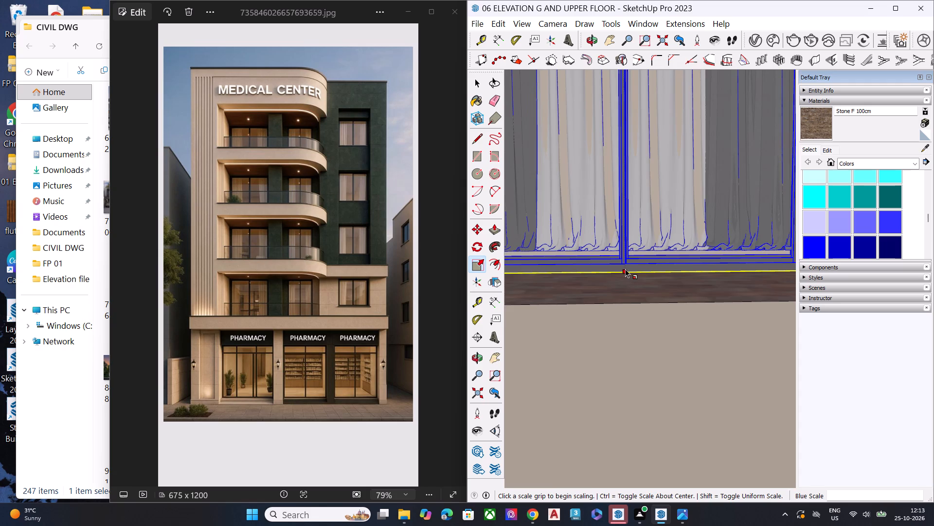
scroll(625, 269, down, 9)
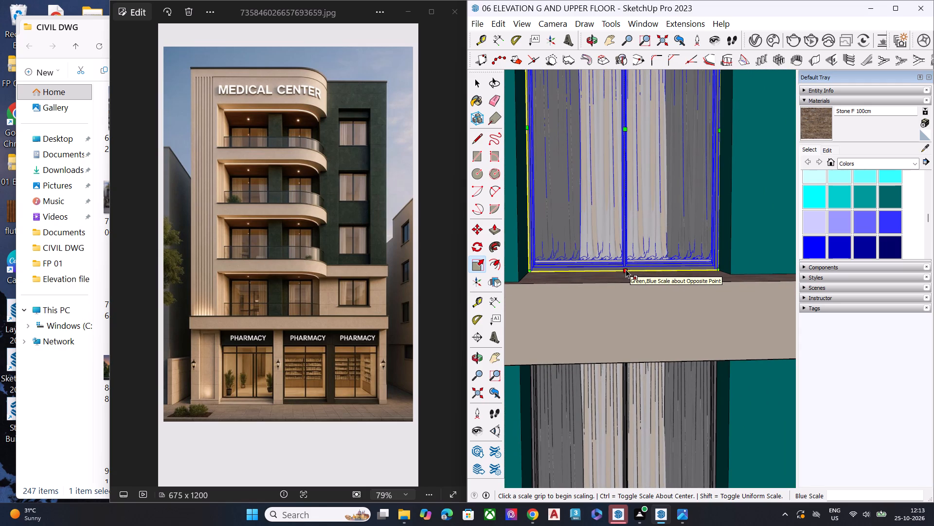
scroll(655, 282, down, 6)
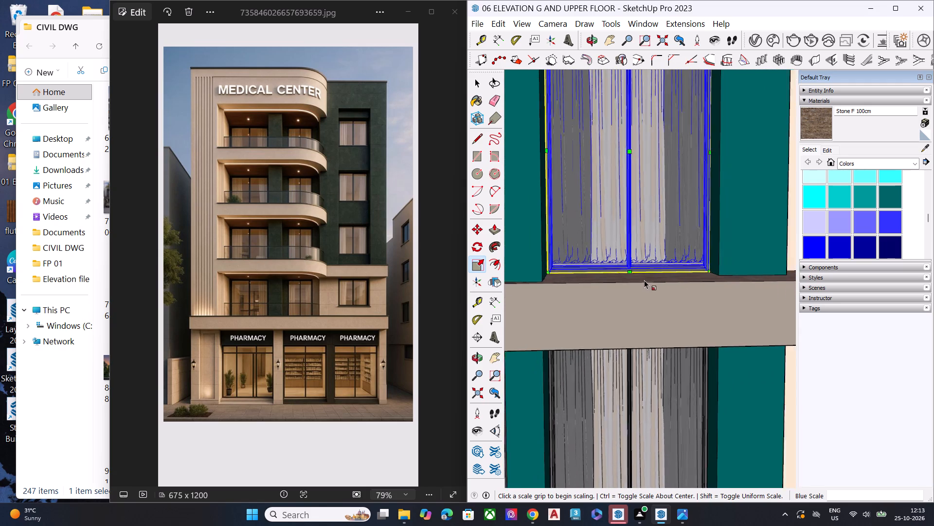
key(space)
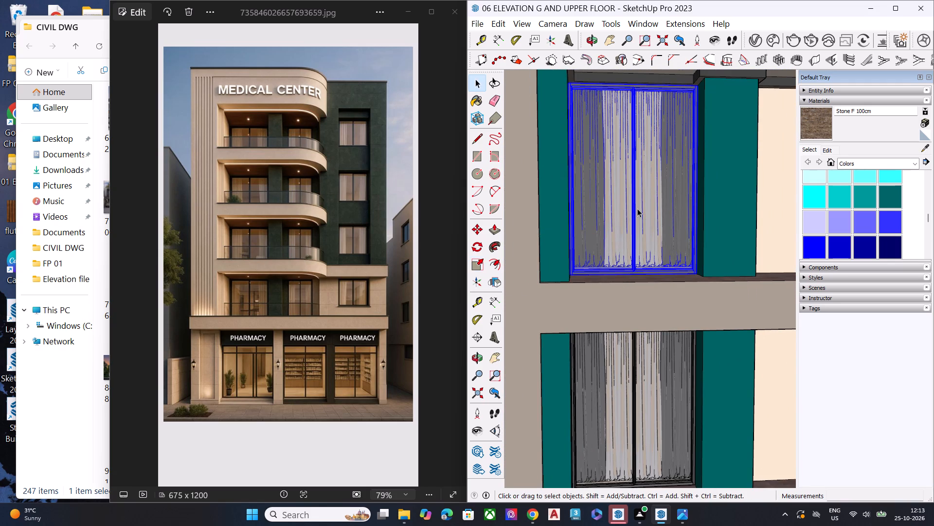
Copy the door-and-curtain group up about 30' 11" into the next empty balcony bay, placing its top corner beside the teal column.
scroll(695, 95, up, 6)
scroll(693, 94, down, 2)
scroll(693, 94, up, 5)
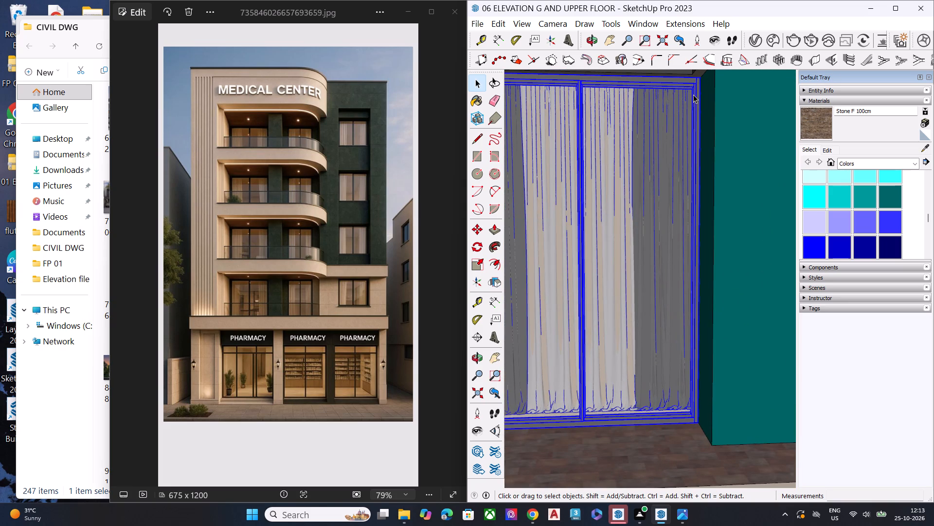
key(m)
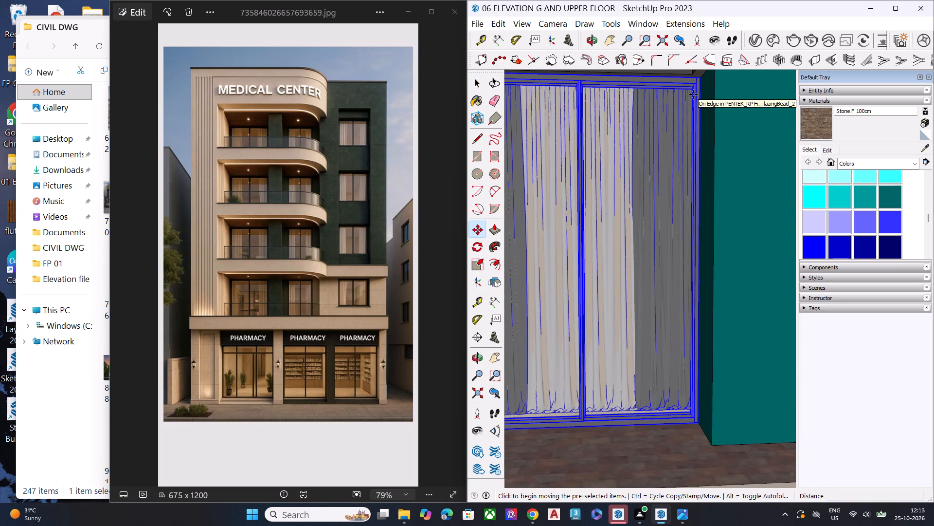
scroll(700, 168, down, 4)
scroll(702, 176, up, 1)
scroll(702, 176, down, 6)
scroll(703, 178, up, 1)
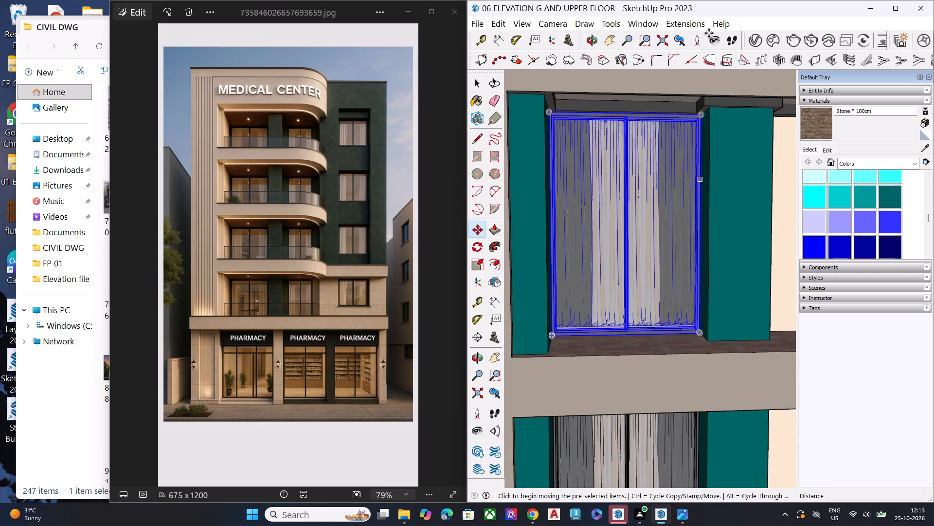
scroll(697, 109, up, 2)
scroll(697, 90, down, 2)
scroll(697, 90, up, 2)
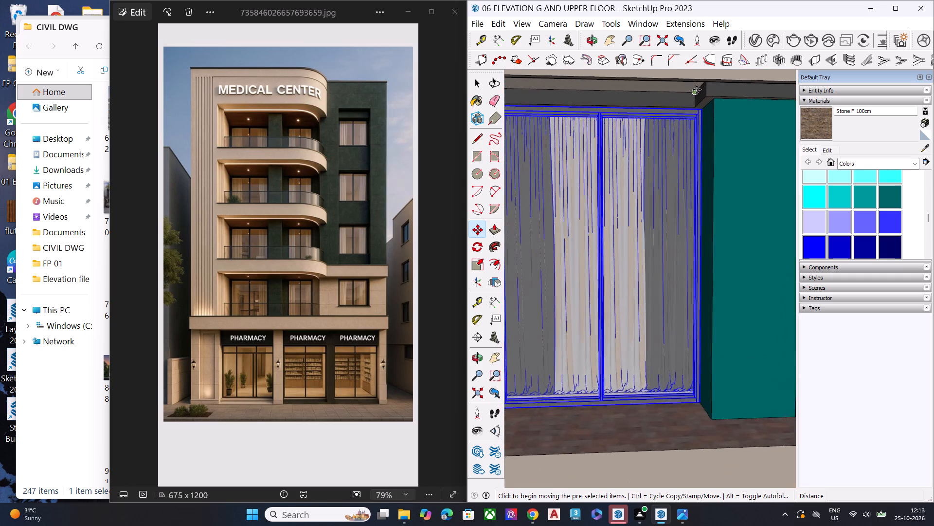
scroll(697, 90, up, 9)
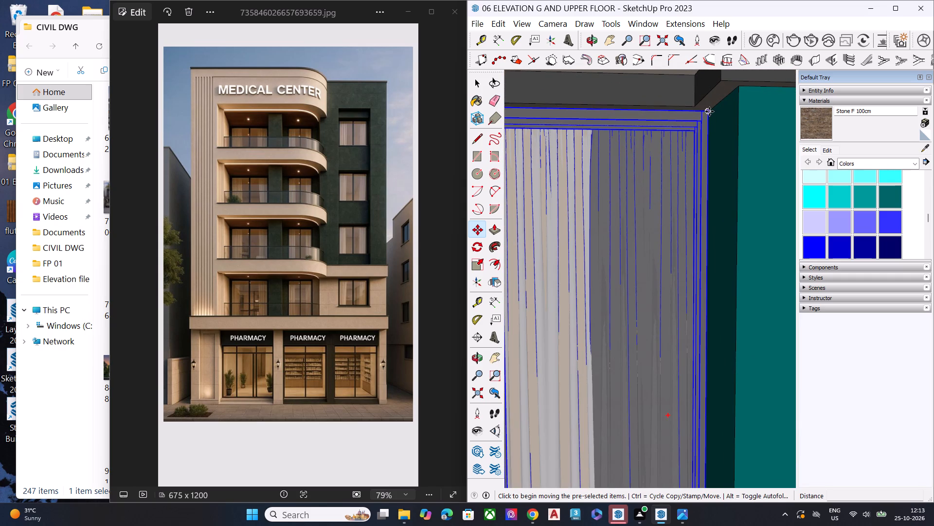
click(709, 112)
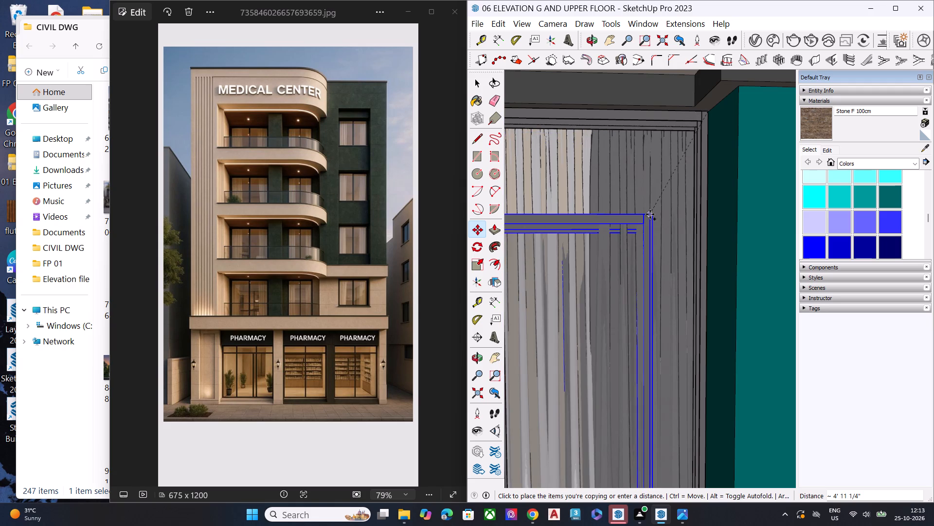
scroll(650, 214, down, 8)
scroll(657, 220, up, 1)
scroll(657, 220, down, 1)
scroll(657, 220, up, 6)
scroll(657, 220, down, 2)
scroll(657, 220, up, 4)
scroll(657, 220, down, 2)
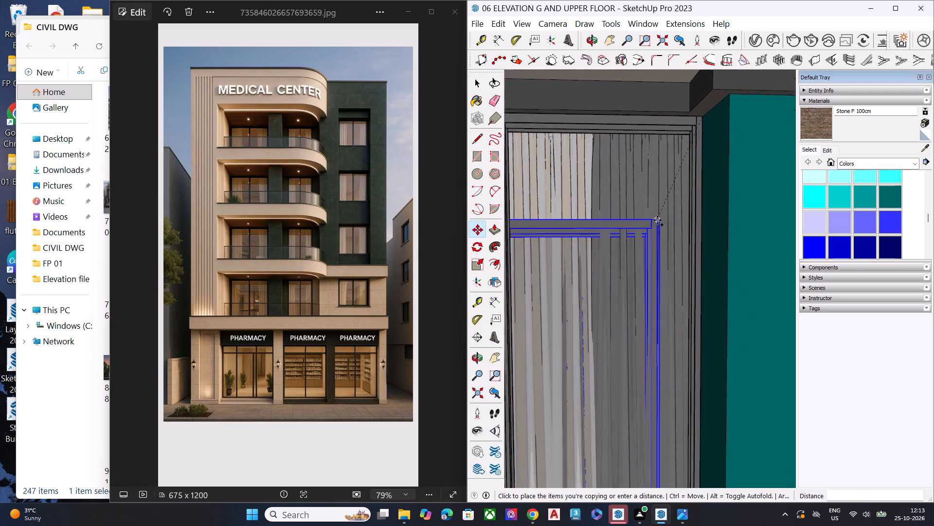
scroll(657, 220, down, 1)
scroll(657, 220, up, 1)
scroll(657, 220, down, 4)
scroll(657, 220, up, 4)
scroll(657, 220, down, 13)
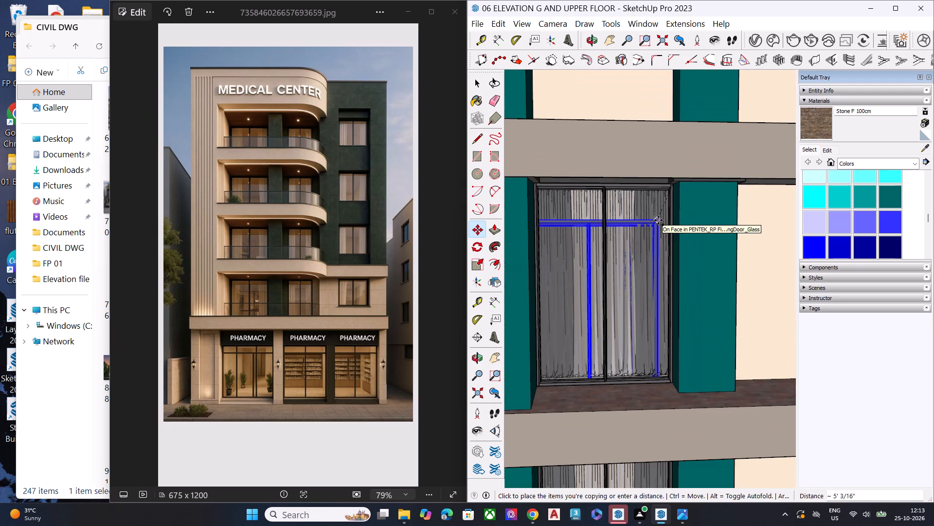
scroll(658, 220, down, 8)
scroll(658, 220, up, 1)
scroll(658, 220, down, 5)
scroll(675, 230, up, 3)
scroll(675, 230, down, 1)
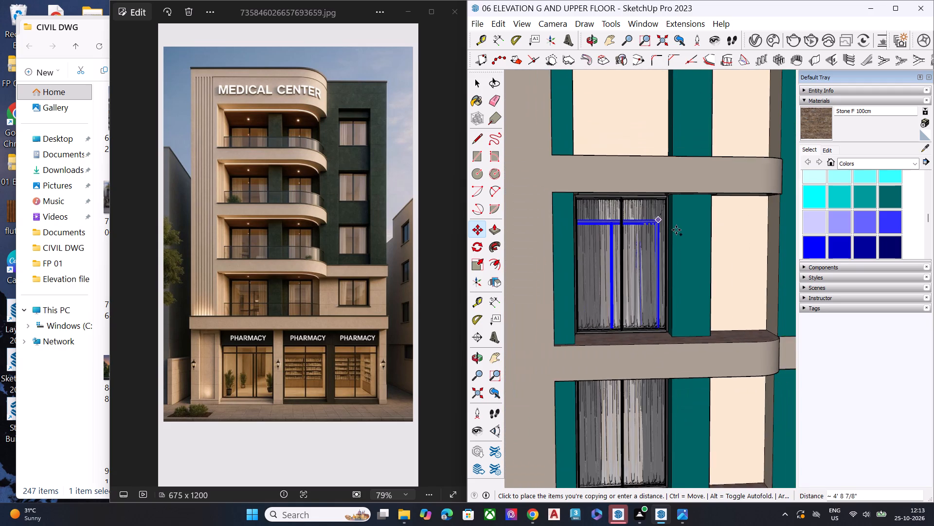
scroll(676, 230, down, 8)
scroll(676, 230, up, 1)
scroll(676, 230, down, 5)
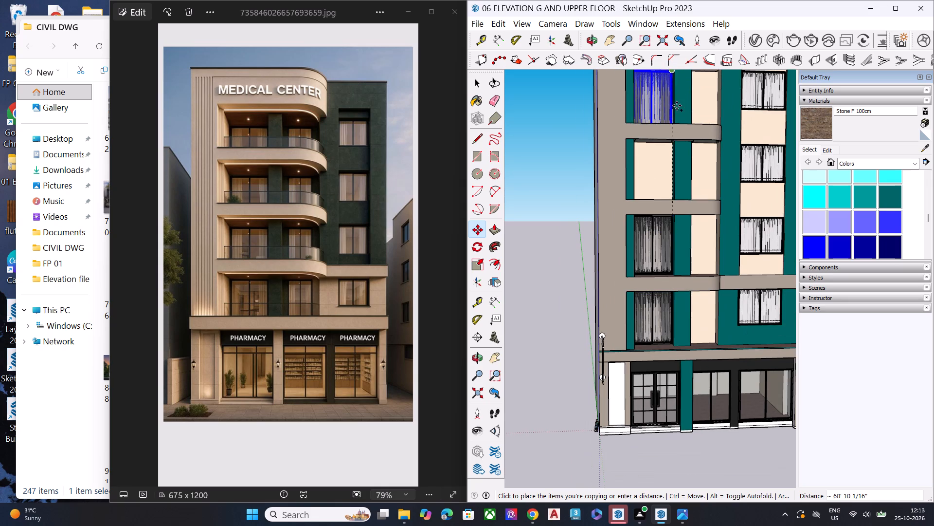
scroll(673, 142, down, 1)
scroll(670, 145, up, 10)
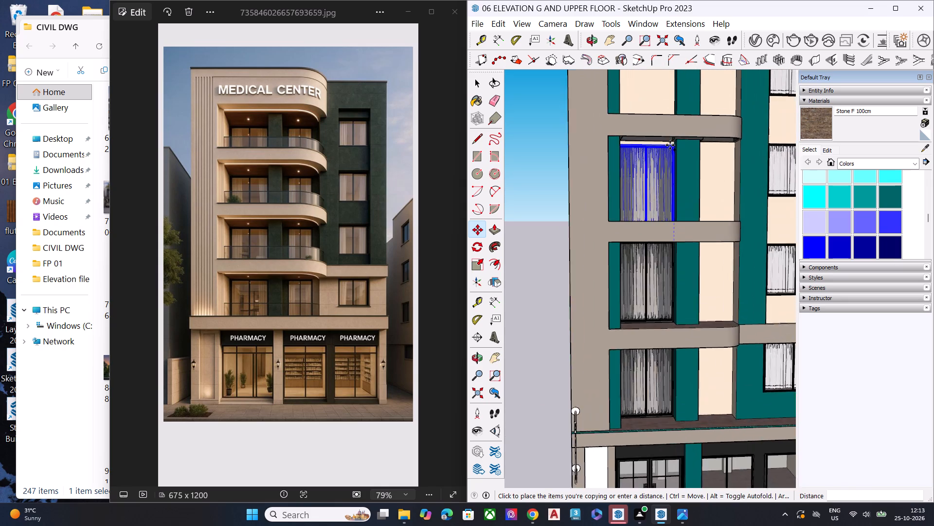
scroll(670, 145, up, 4)
scroll(670, 145, down, 2)
scroll(670, 145, up, 3)
scroll(668, 147, down, 1)
scroll(668, 147, up, 13)
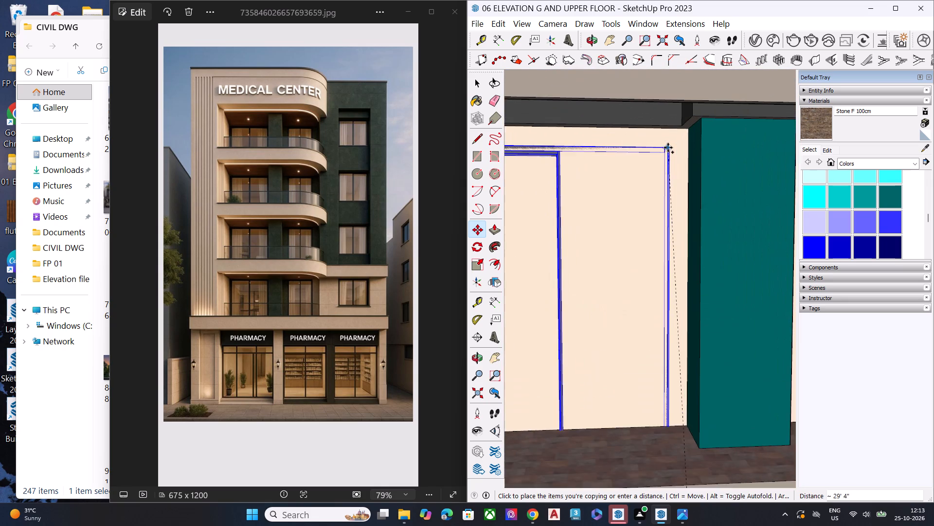
scroll(668, 148, up, 1)
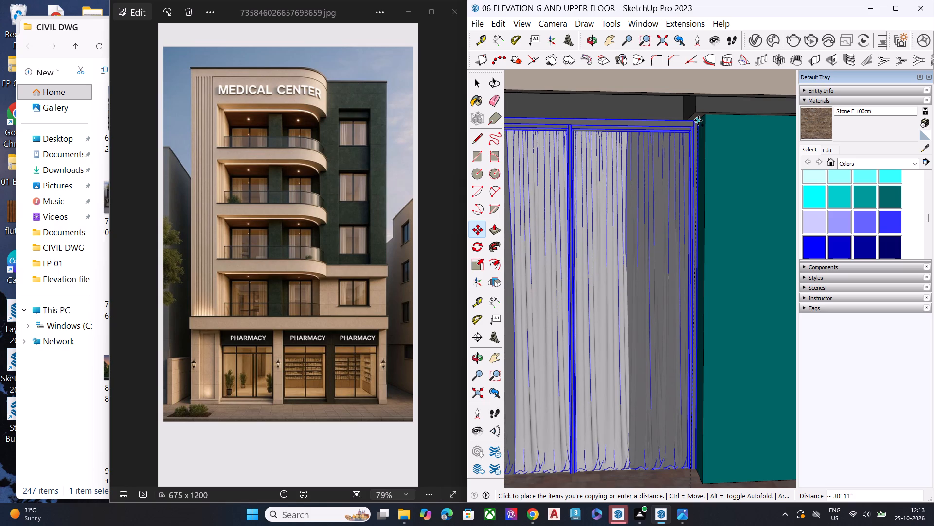
scroll(698, 120, up, 11)
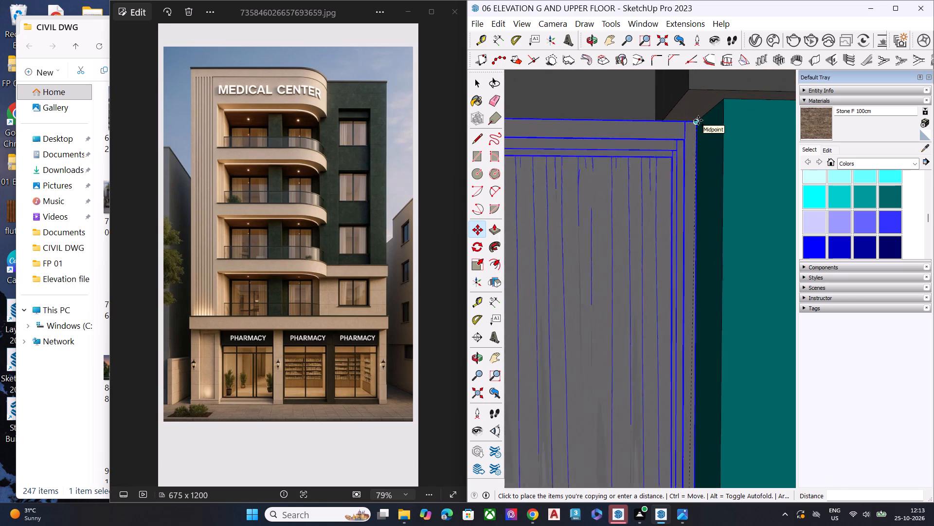
scroll(698, 120, up, 2)
click(698, 120)
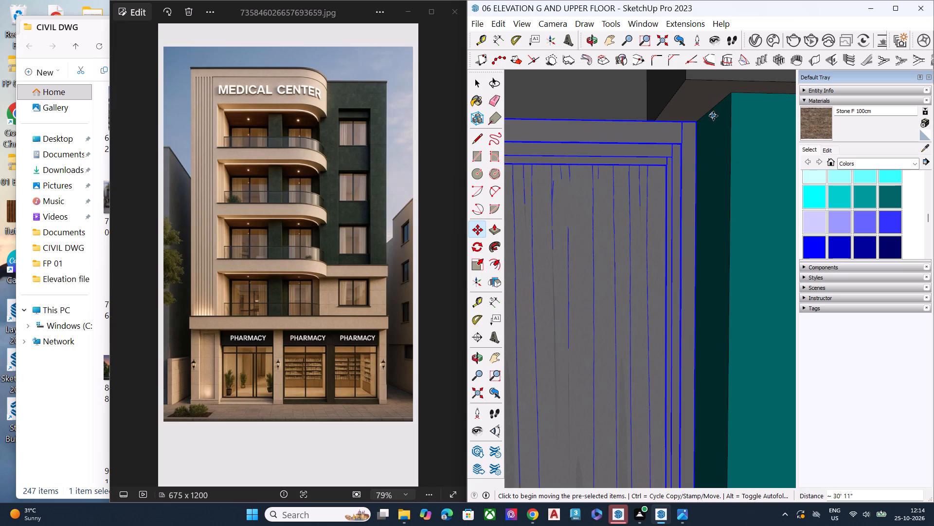
Move the new door-and-curtain copy about 2' 2" deeper into its bay, along the top edge of the teal column's side.
key(m)
click(698, 122)
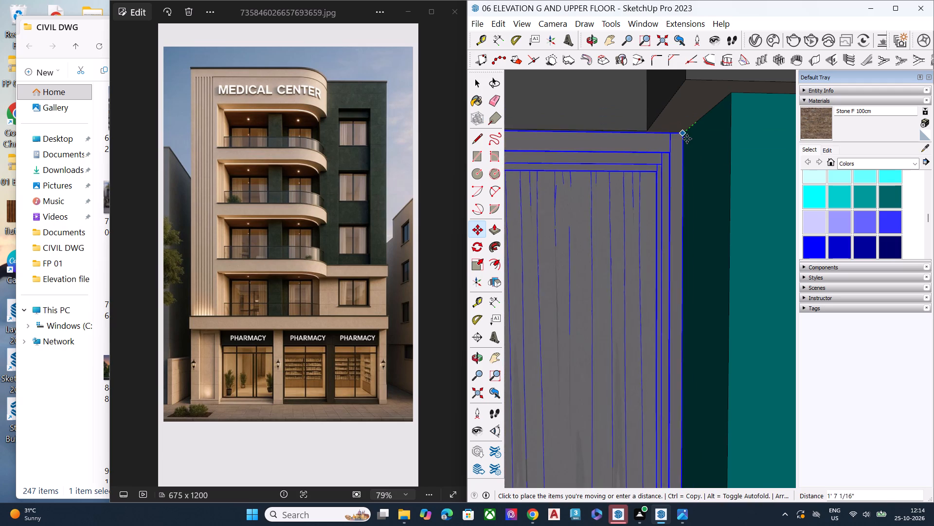
scroll(681, 139, down, 1)
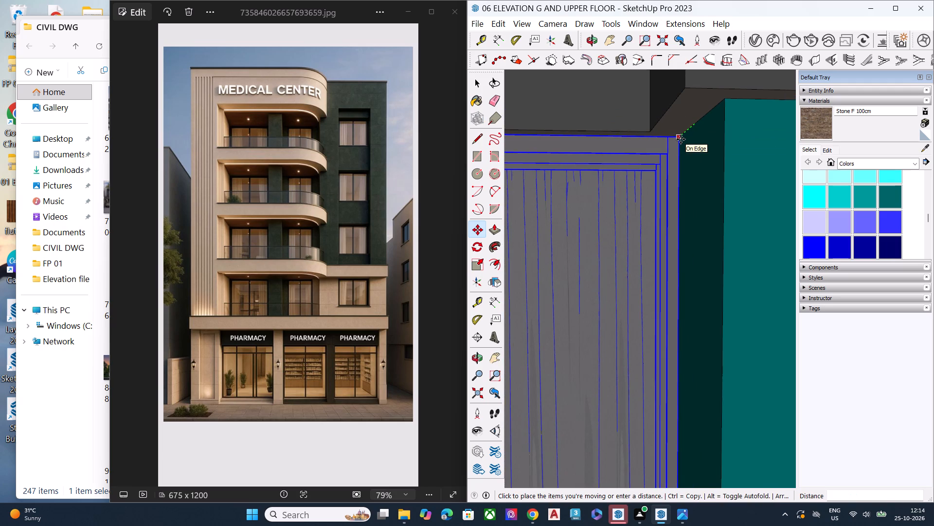
click(681, 139)
click(681, 139)
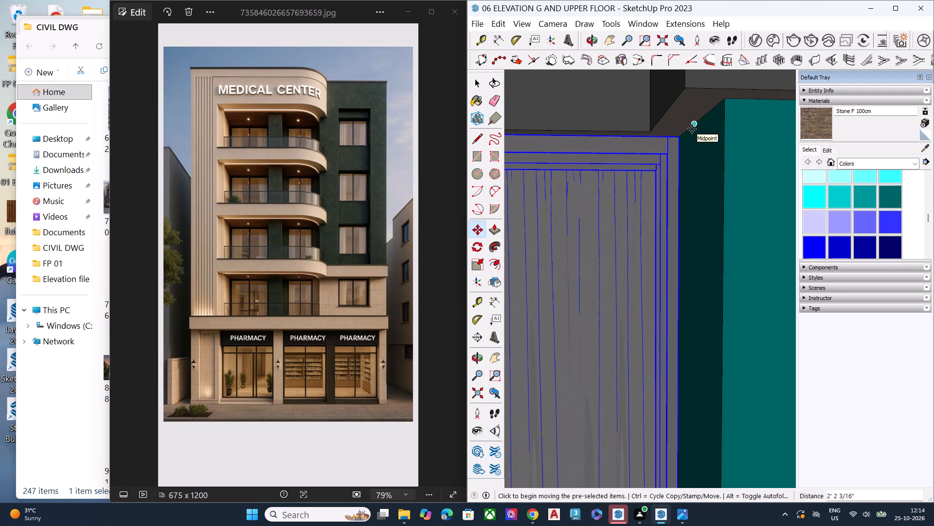
Copy the recessed door-and-curtain group up about 30' into the topmost balcony bay, placing its top corner beside the teal column.
key(m)
click(677, 137)
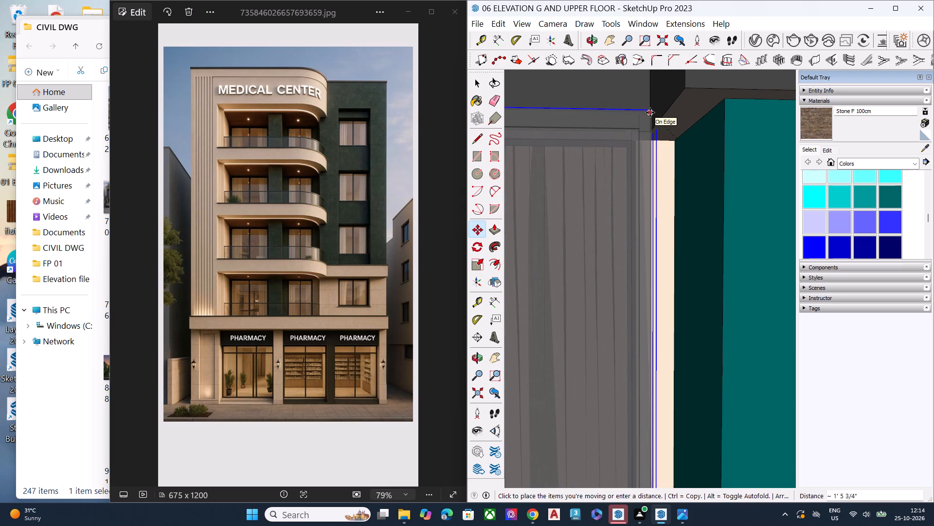
scroll(650, 112, down, 4)
scroll(650, 112, up, 1)
scroll(650, 112, down, 10)
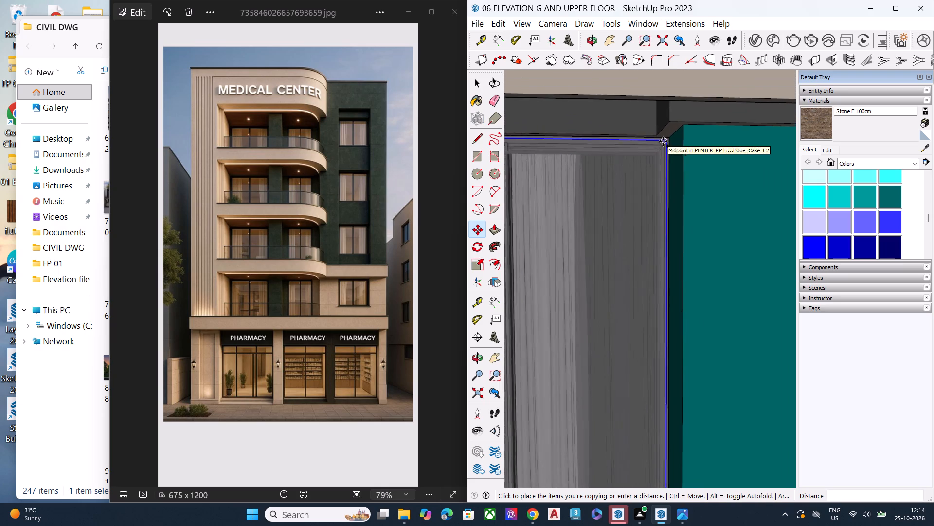
scroll(663, 141, down, 1)
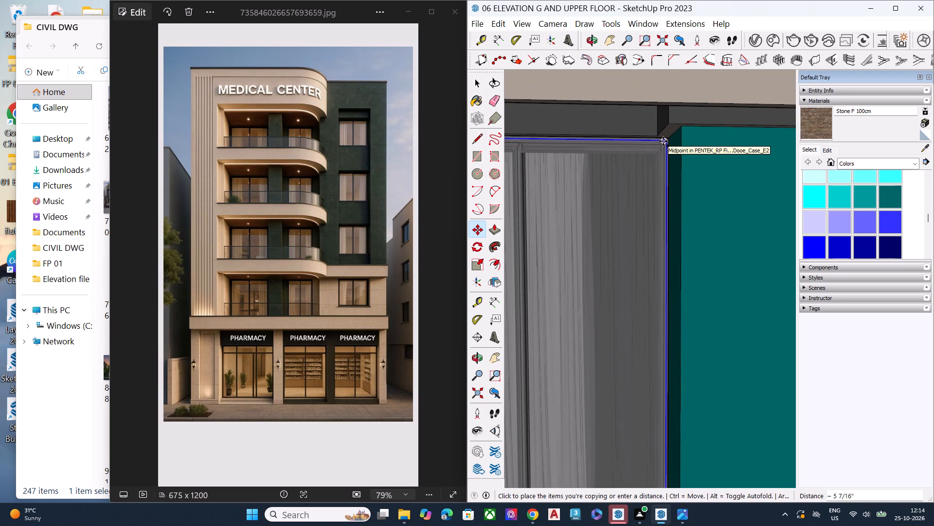
scroll(663, 141, down, 6)
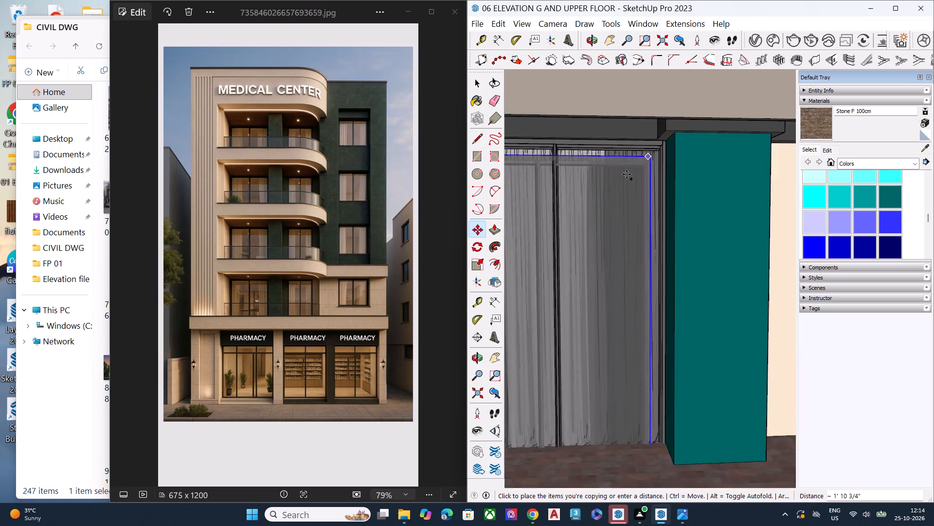
scroll(627, 174, down, 1)
scroll(612, 154, up, 1)
scroll(616, 158, down, 12)
scroll(651, 177, down, 5)
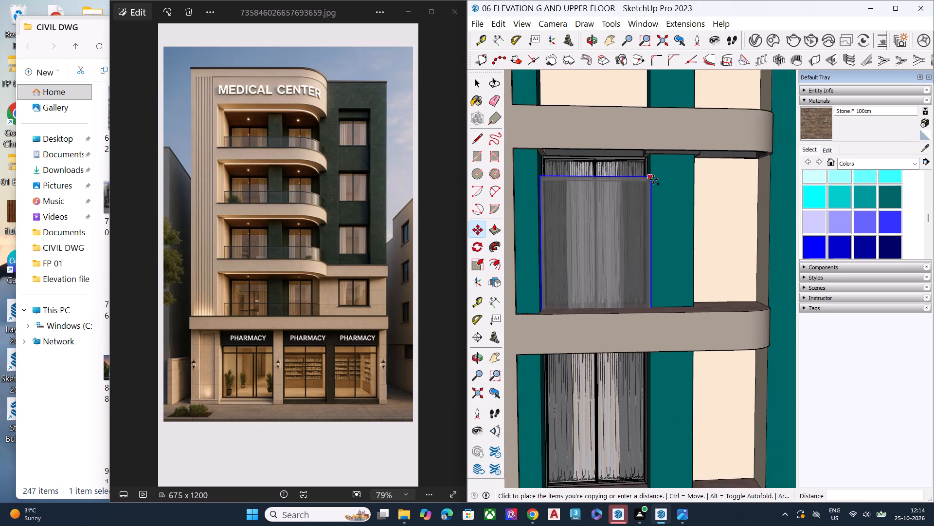
scroll(653, 179, down, 17)
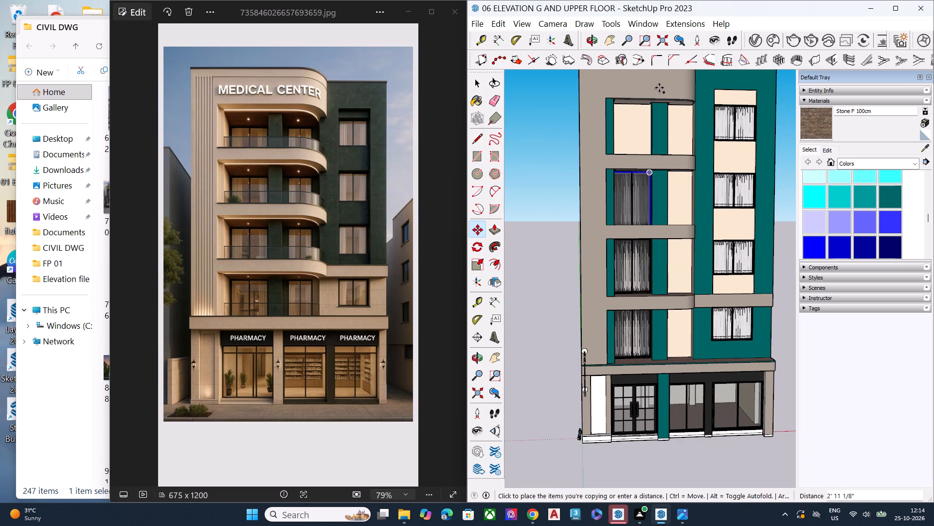
scroll(651, 105, down, 3)
scroll(651, 105, up, 7)
scroll(646, 124, down, 2)
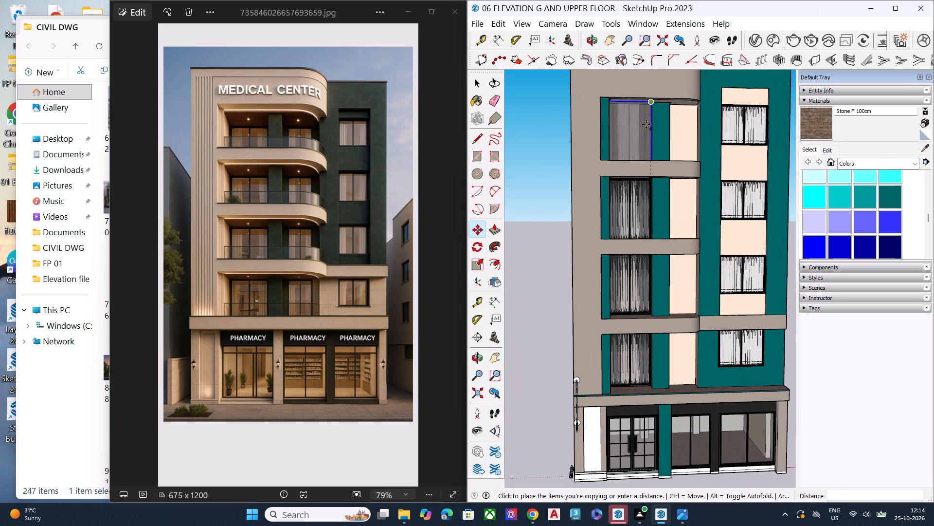
scroll(646, 124, up, 14)
scroll(646, 124, down, 1)
scroll(646, 124, up, 4)
scroll(646, 124, down, 6)
scroll(646, 124, up, 3)
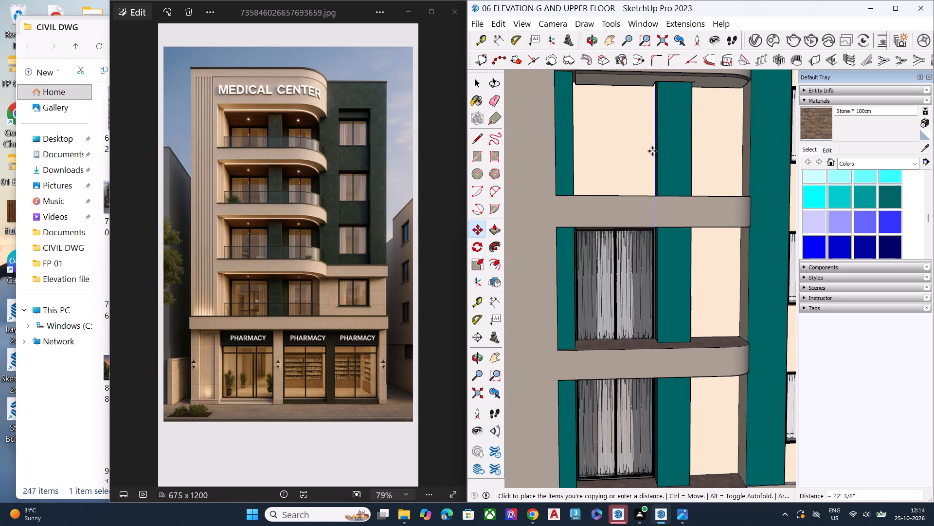
scroll(645, 80, up, 14)
scroll(651, 81, down, 2)
scroll(651, 81, up, 7)
scroll(676, 117, up, 2)
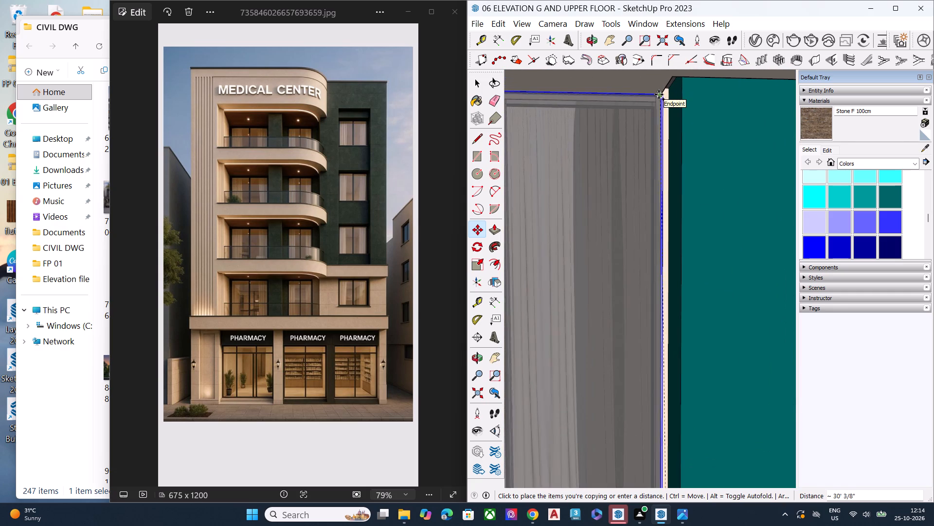
scroll(659, 94, up, 1)
click(659, 94)
Examine how the copied door-and-curtain group sits in the topmost balcony bay compared with the bays below.
scroll(672, 125, down, 1)
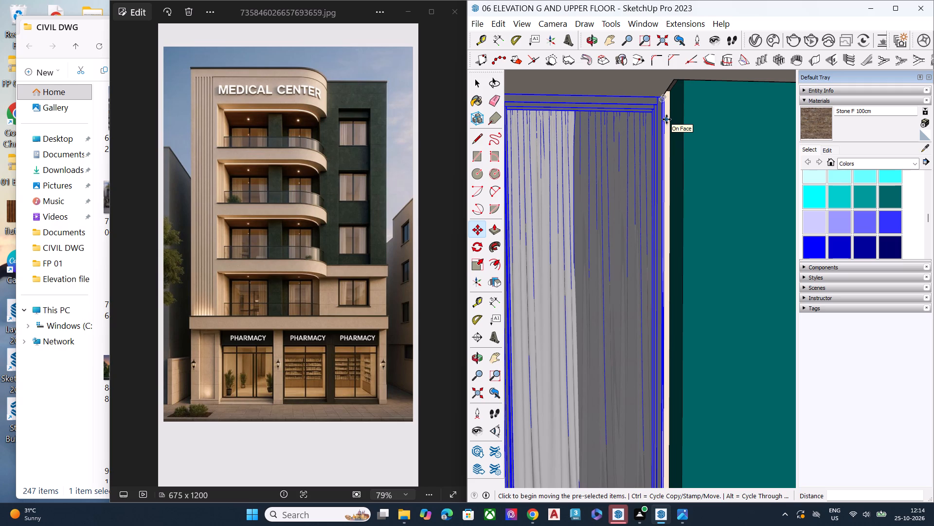
scroll(681, 121, down, 11)
scroll(683, 129, up, 1)
scroll(683, 129, down, 12)
scroll(630, 102, down, 6)
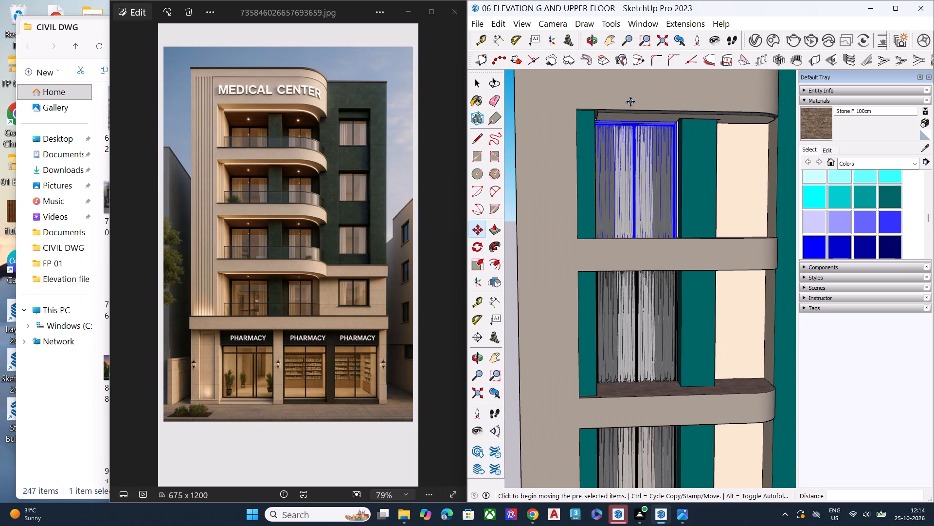
scroll(647, 180, down, 1)
scroll(664, 227, down, 1)
middle_drag(664, 227, 655, 234)
scroll(664, 227, up, 1)
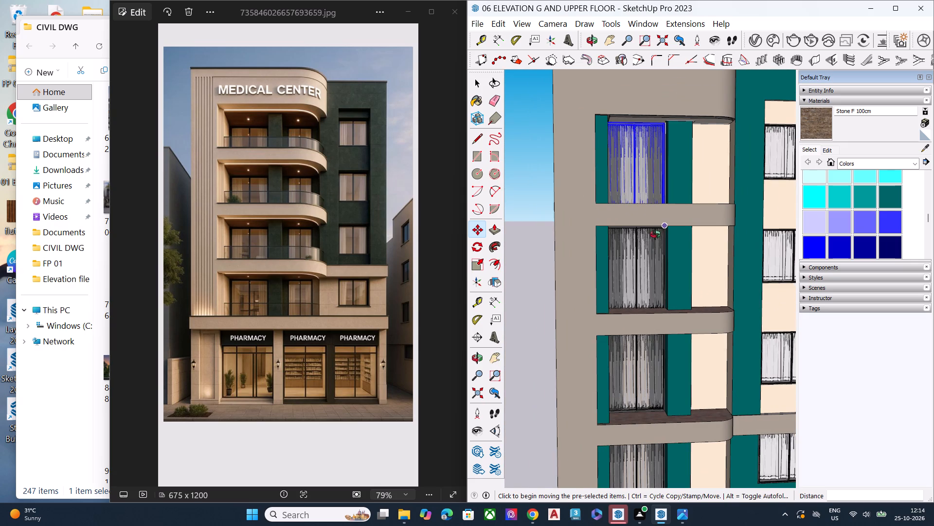
middle_drag(655, 234, 581, 248)
scroll(468, 131, up, 1)
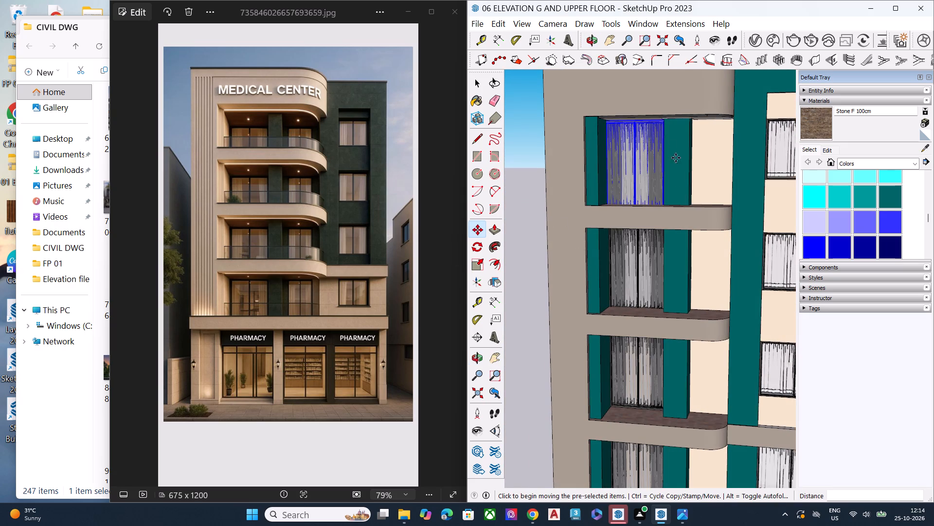
scroll(601, 159, up, 8)
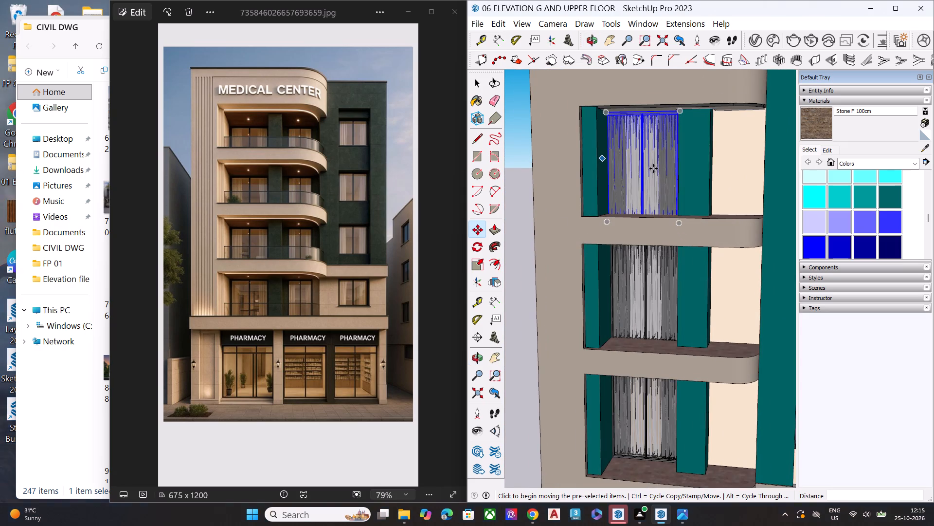
scroll(653, 169, down, 1)
scroll(653, 169, up, 4)
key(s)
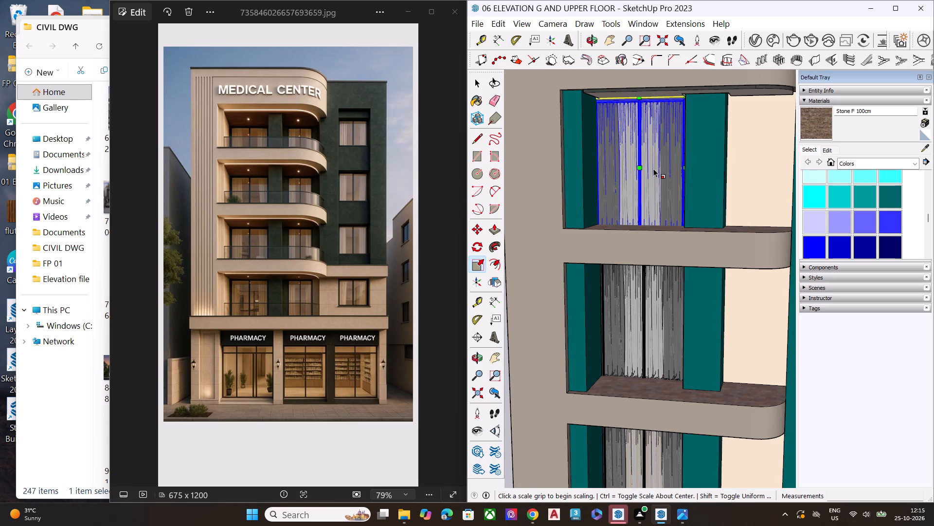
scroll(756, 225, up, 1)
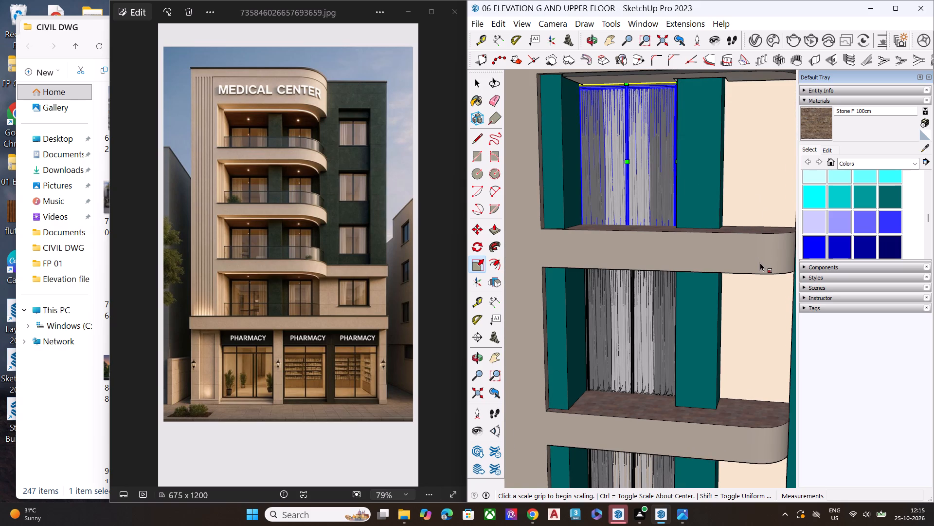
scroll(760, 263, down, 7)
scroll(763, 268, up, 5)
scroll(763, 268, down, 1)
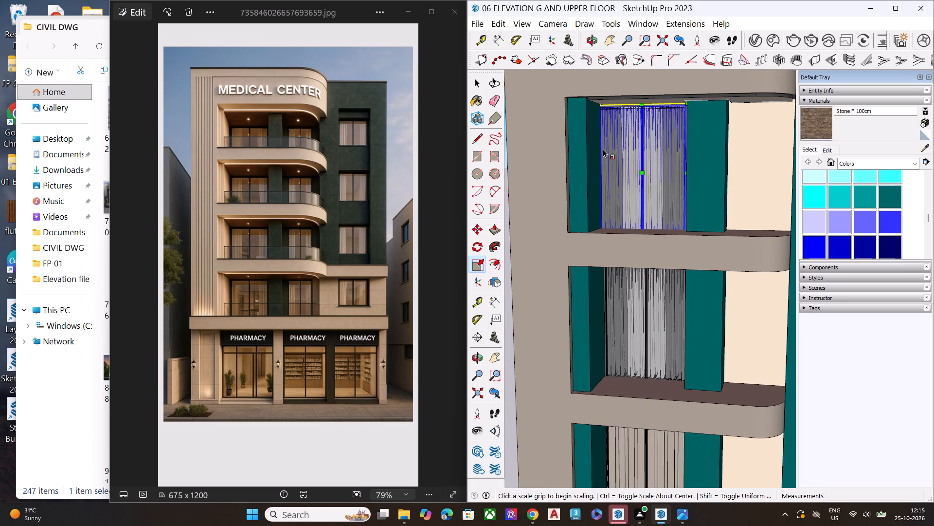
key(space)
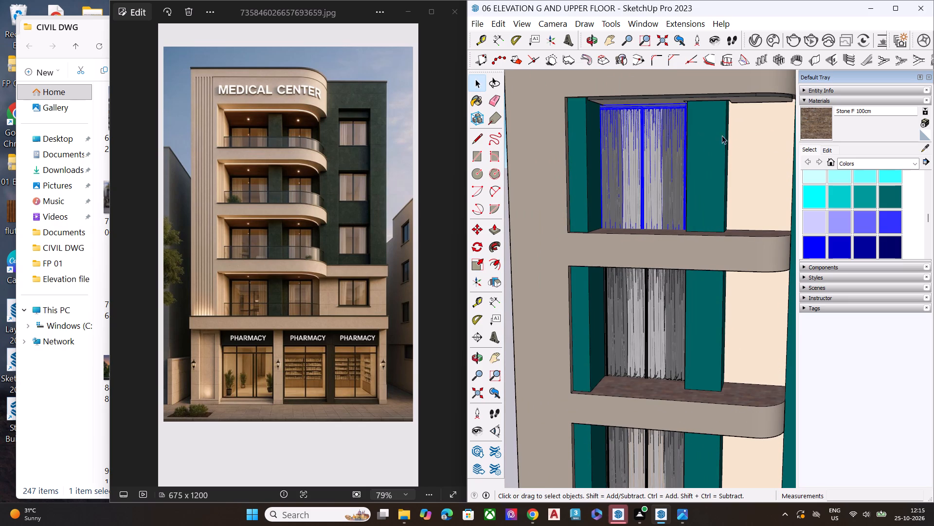
Review the whole front elevation with all balcony door copies in place, and clear the selection.
scroll(697, 181, down, 1)
scroll(696, 181, up, 1)
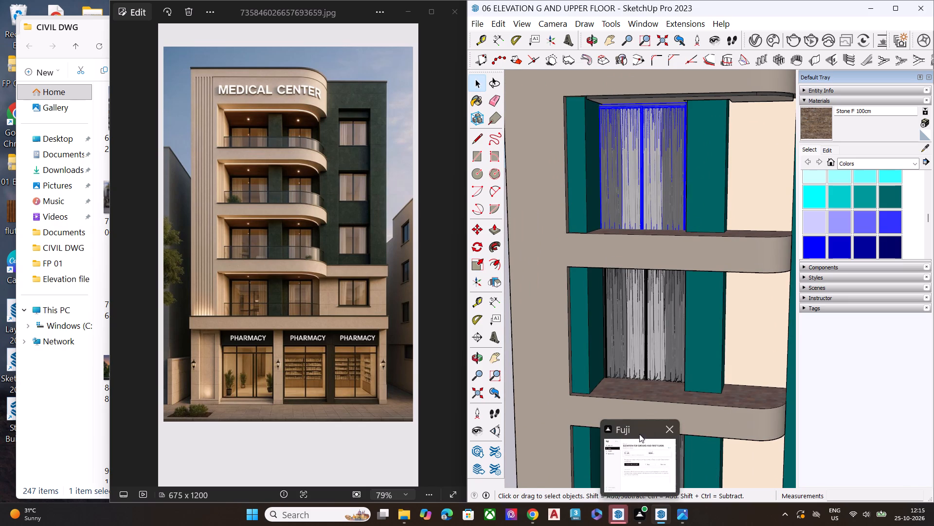
scroll(817, 137, up, 1)
scroll(844, 79, down, 5)
scroll(800, 95, up, 1)
scroll(800, 95, down, 2)
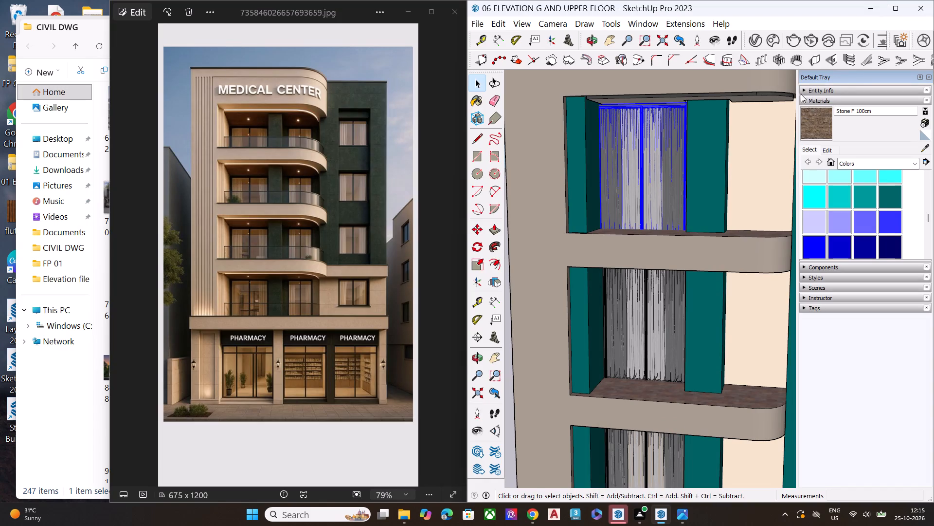
scroll(785, 87, down, 14)
scroll(646, 350, up, 1)
scroll(646, 350, down, 3)
scroll(764, 341, up, 1)
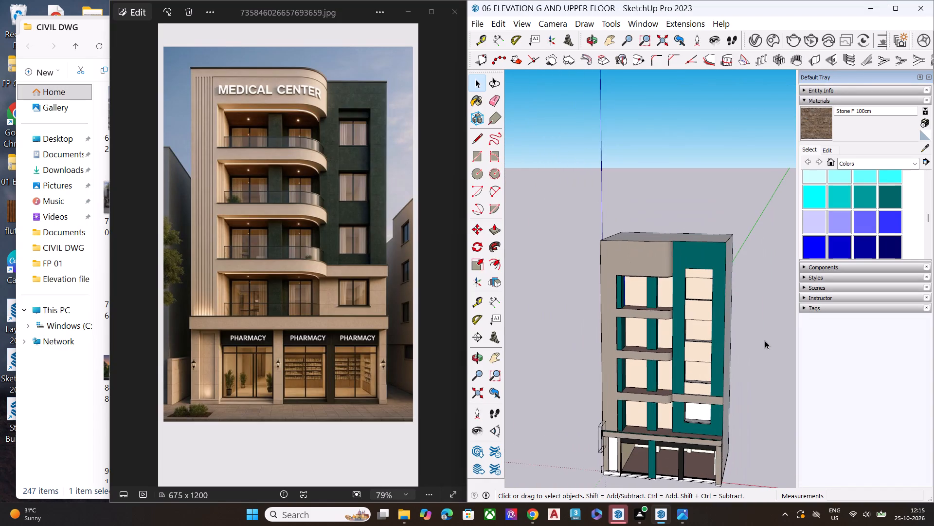
scroll(765, 330, up, 4)
scroll(765, 349, down, 2)
middle_drag(726, 395, 718, 282)
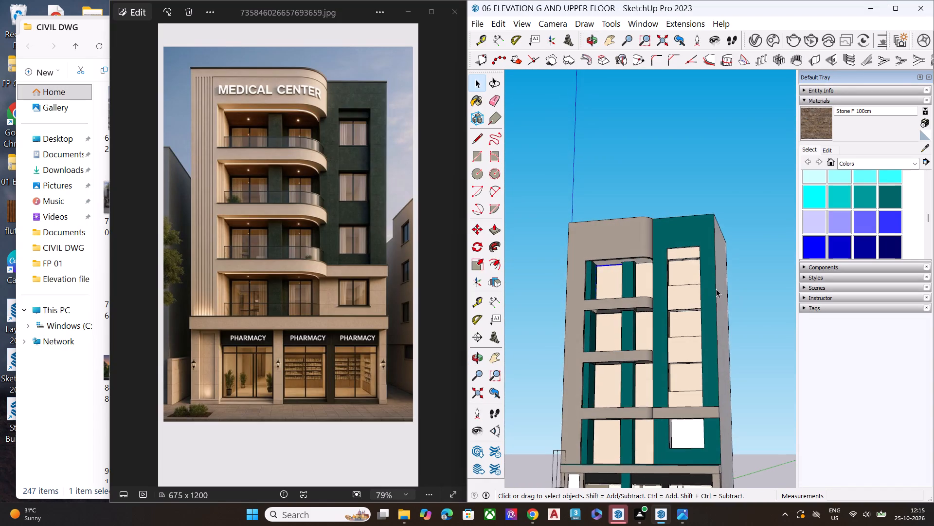
scroll(698, 340, down, 7)
scroll(646, 413, up, 7)
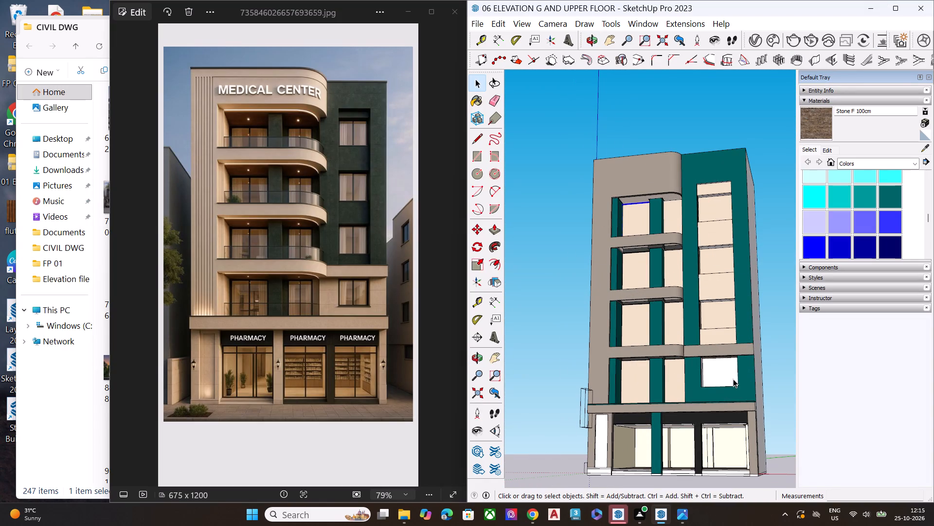
scroll(732, 379, up, 2)
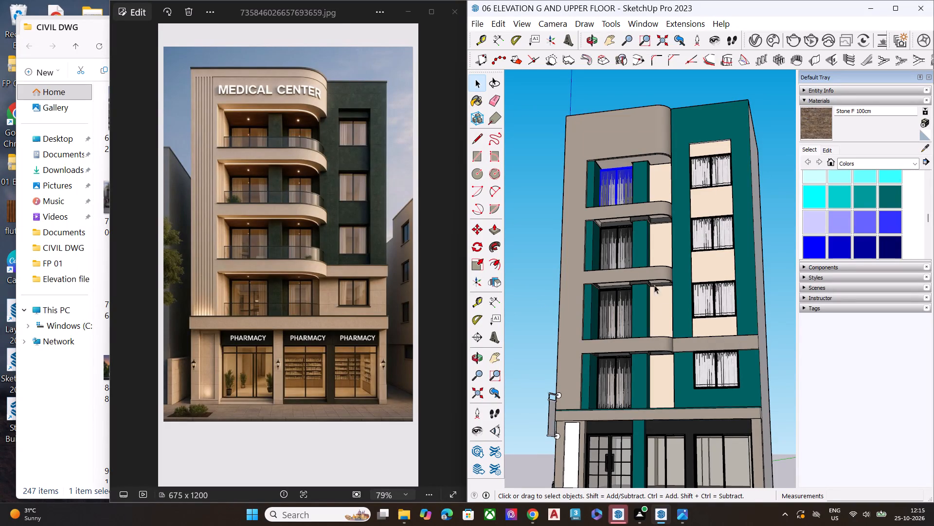
scroll(631, 218, up, 1)
scroll(590, 186, up, 3)
click(522, 183)
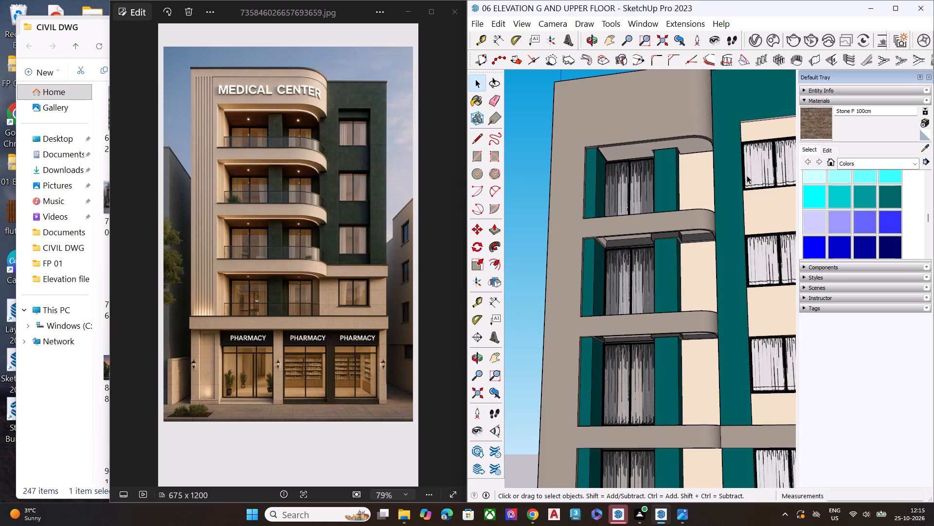
Scale the topmost door-and-curtain group's width to about 0.88 along the red axis, pulling its edge in from the outer teal side wall.
scroll(659, 195, up, 3)
scroll(660, 205, down, 1)
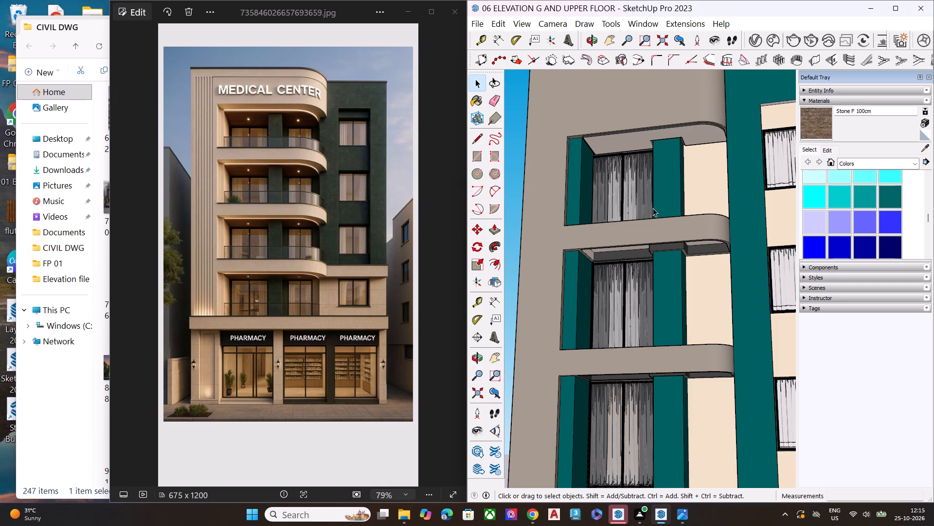
scroll(703, 197, up, 3)
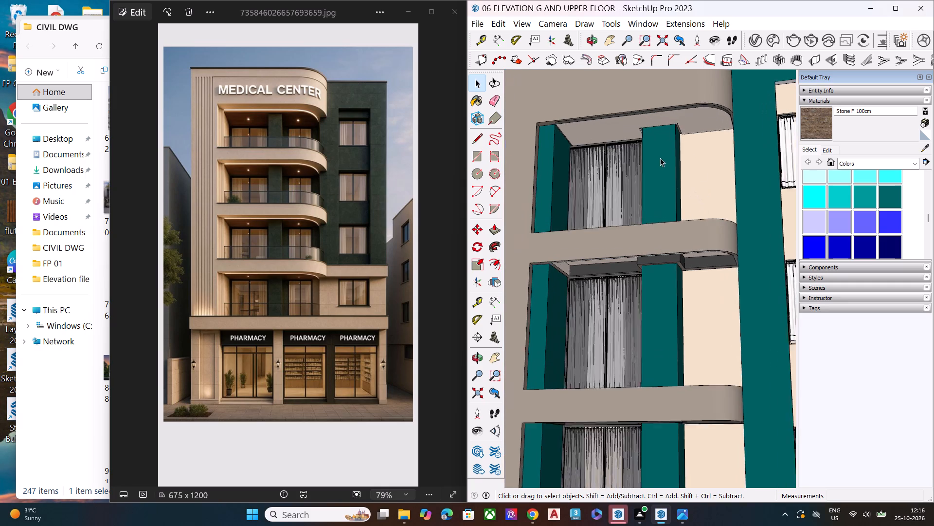
scroll(628, 153, up, 12)
scroll(601, 149, down, 2)
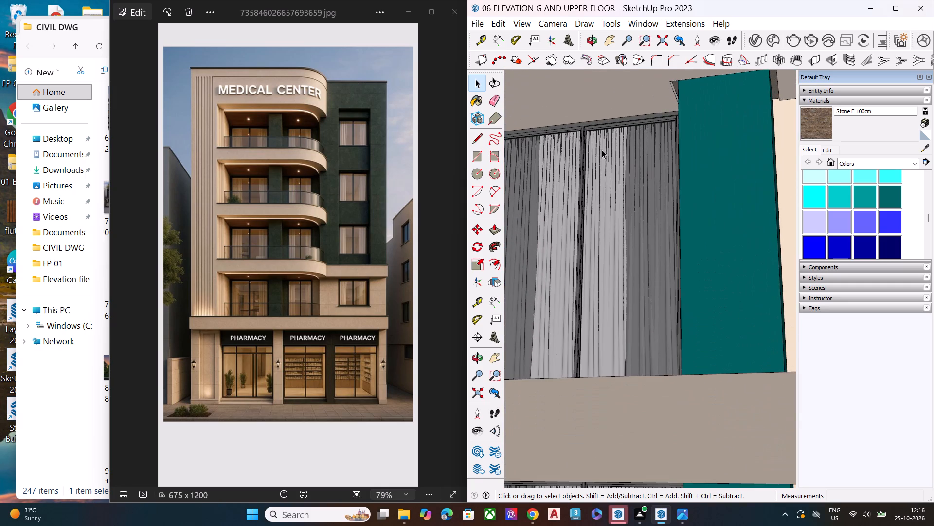
scroll(602, 150, down, 2)
scroll(744, 183, down, 4)
scroll(532, 170, up, 5)
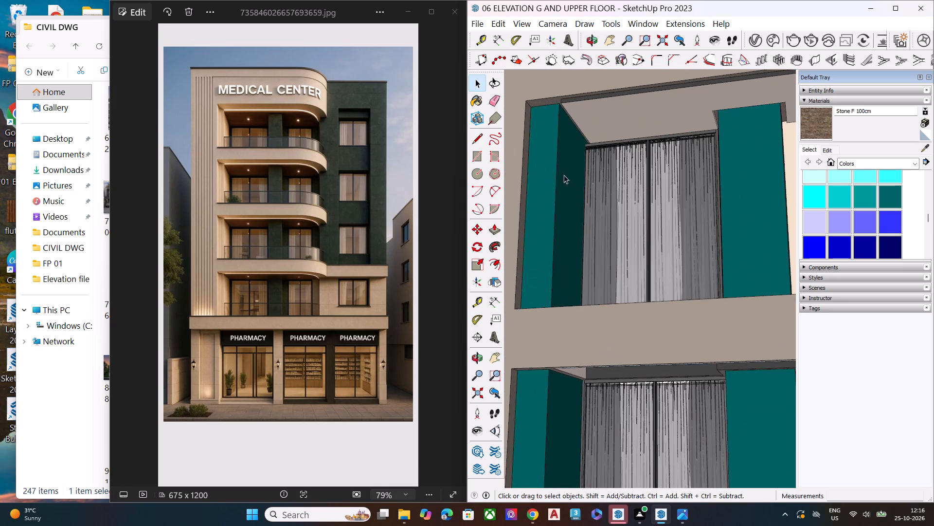
scroll(564, 175, up, 3)
scroll(756, 140, up, 1)
click(676, 177)
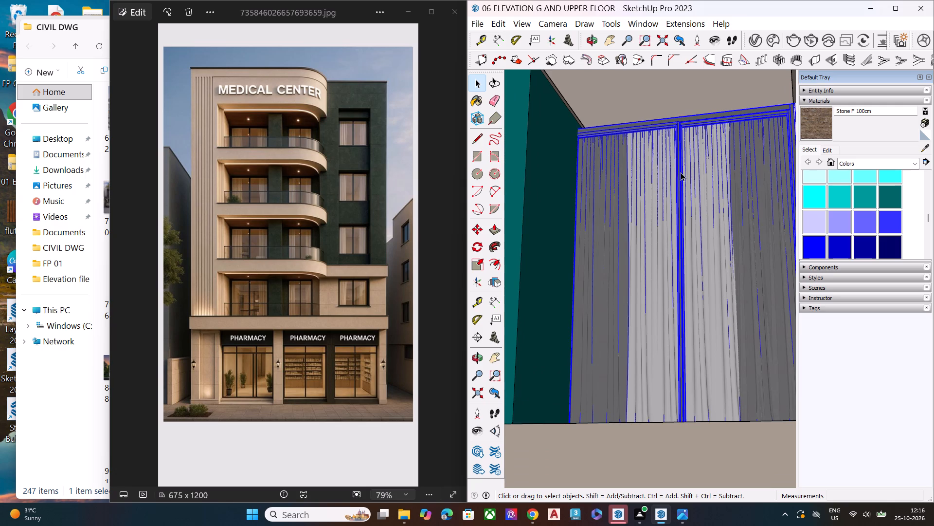
key(s)
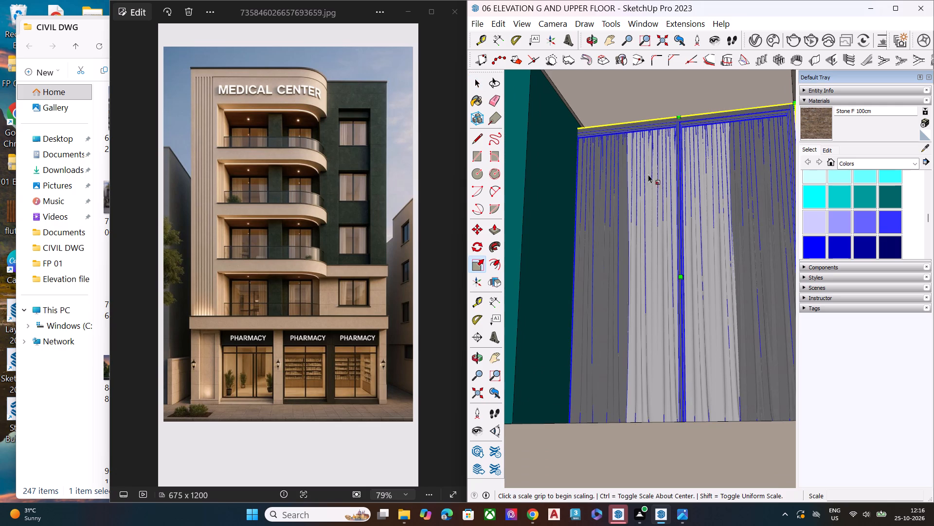
click(573, 282)
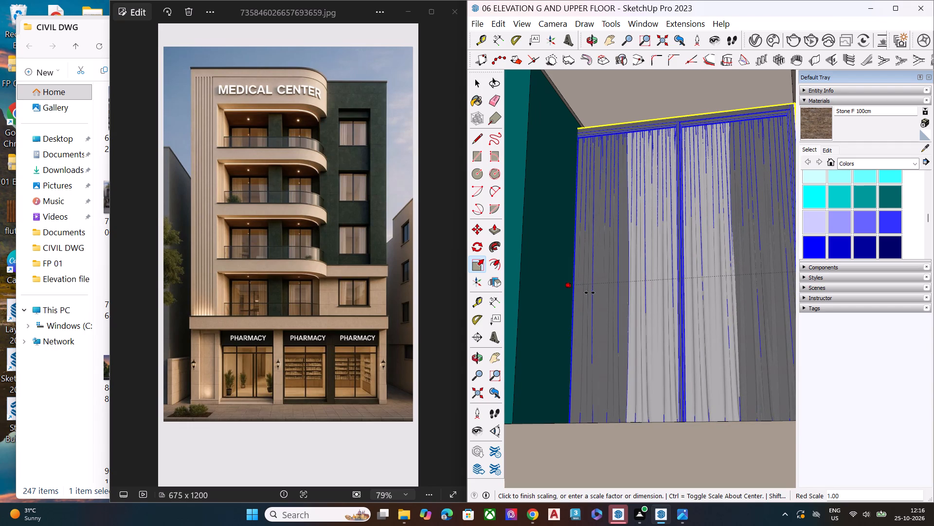
click(594, 293)
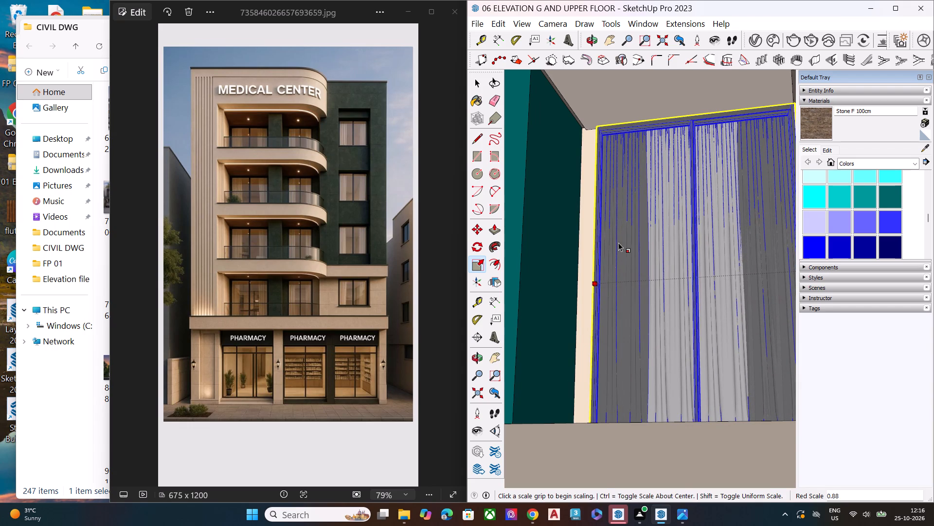
Scale the topmost door-and-curtain group's width by about 1.10 along the red axis, bringing its edge back to the outer teal side wall.
scroll(618, 240, down, 1)
scroll(618, 240, up, 2)
scroll(618, 240, down, 2)
scroll(618, 240, up, 1)
scroll(618, 241, down, 1)
scroll(618, 241, up, 4)
middle_drag(618, 251, 620, 260)
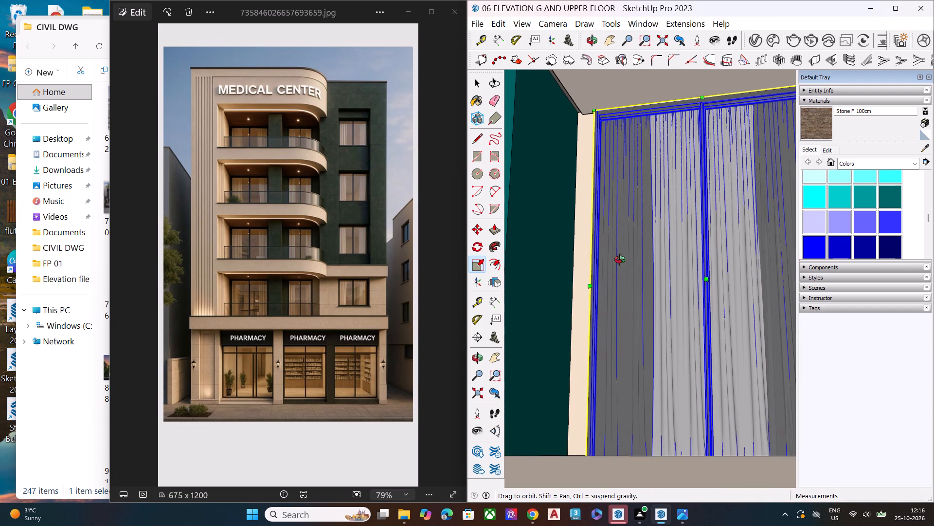
middle_drag(620, 260, 636, 357)
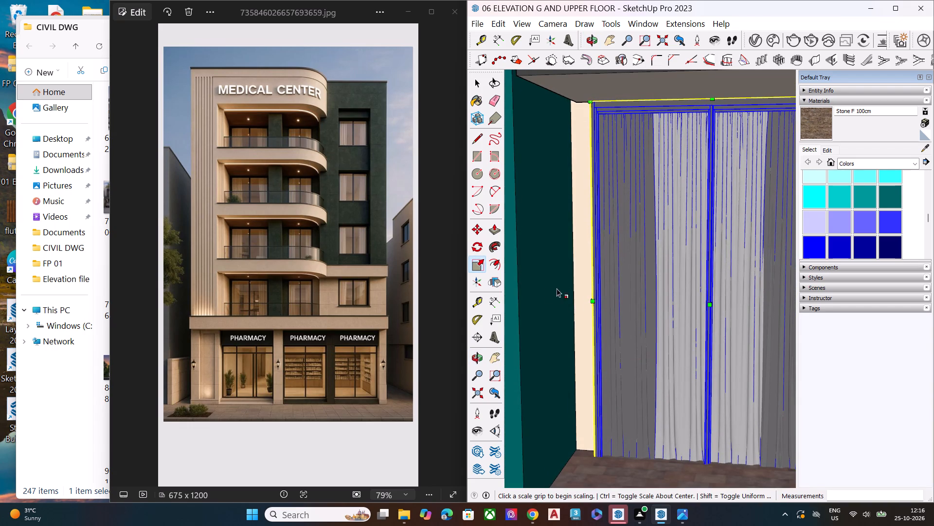
click(594, 296)
click(567, 288)
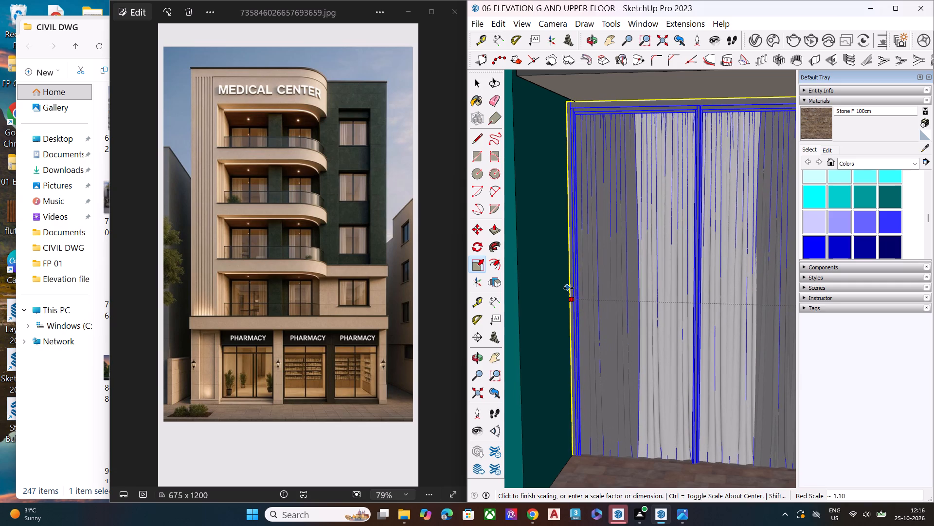
Examine how the topmost door-and-curtain group meets the floor, ceiling and teal sides of its balcony bay.
scroll(677, 338, down, 7)
scroll(673, 342, up, 1)
scroll(673, 342, down, 6)
scroll(671, 340, up, 2)
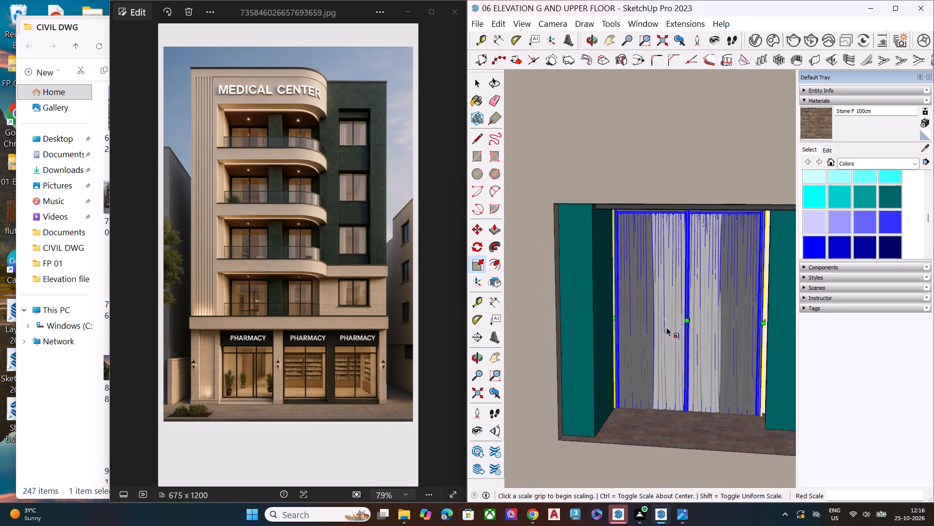
scroll(681, 421, up, 1)
middle_drag(681, 421, 684, 389)
scroll(684, 391, down, 5)
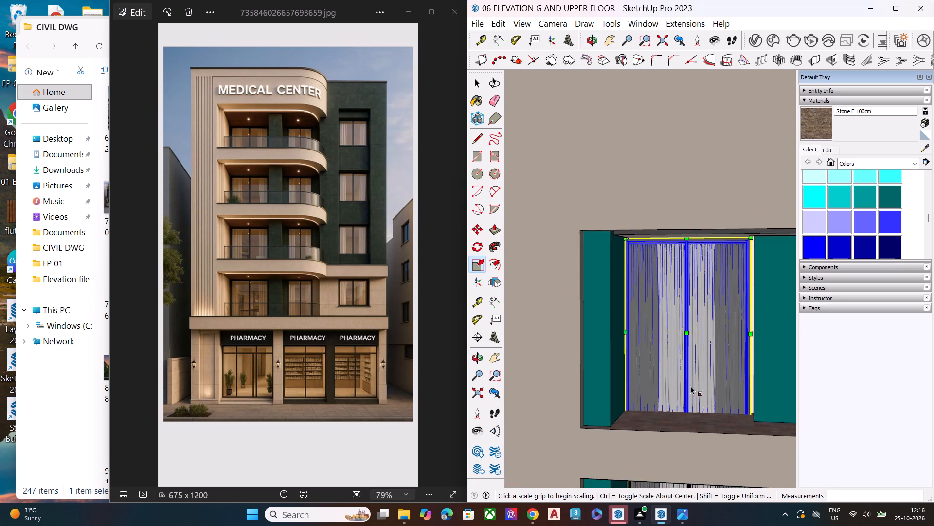
scroll(690, 388, down, 1)
middle_drag(690, 388, 687, 425)
scroll(687, 425, up, 10)
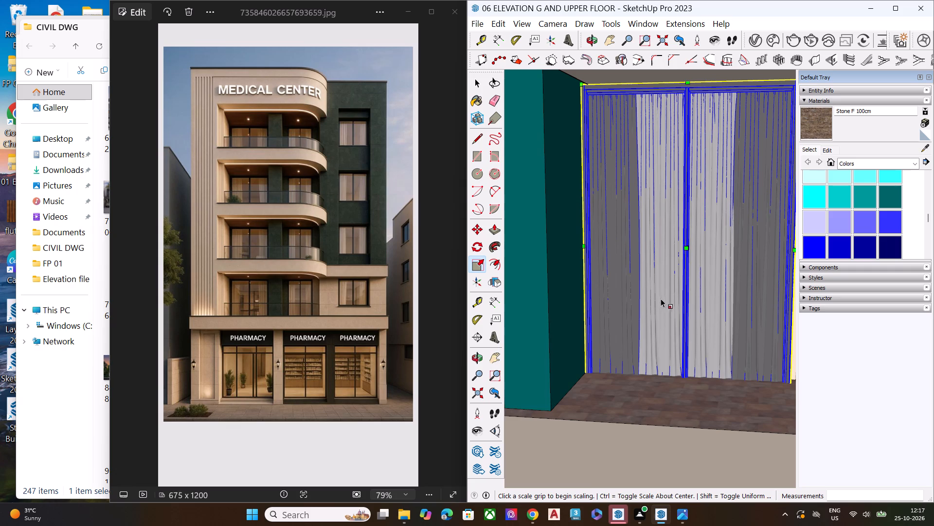
scroll(660, 297, up, 3)
scroll(703, 273, down, 7)
scroll(662, 318, down, 7)
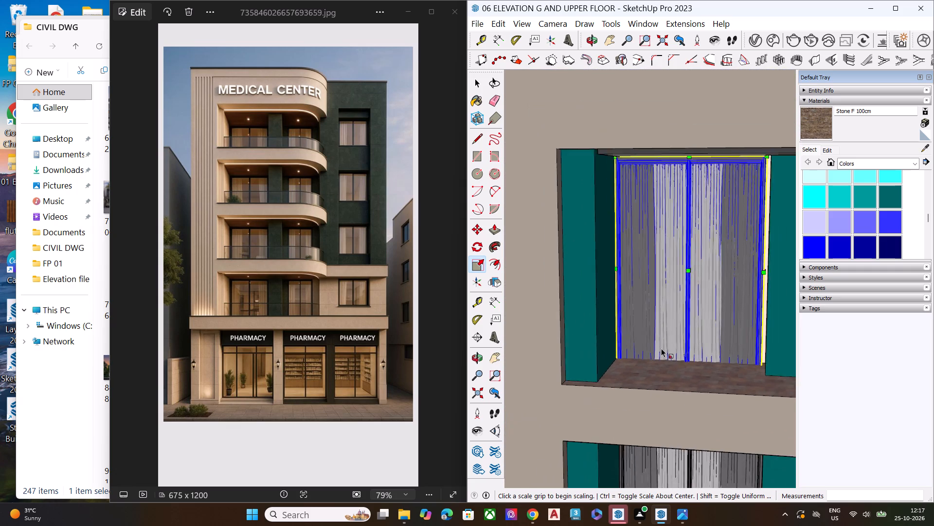
scroll(661, 349, up, 1)
middle_drag(661, 349, 681, 234)
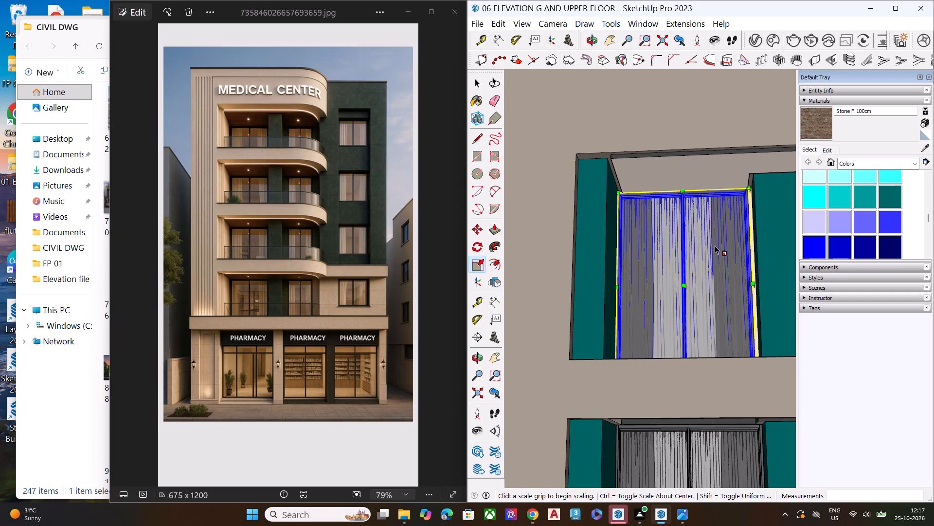
scroll(695, 301, down, 5)
middle_drag(703, 320, 707, 417)
scroll(704, 325, down, 1)
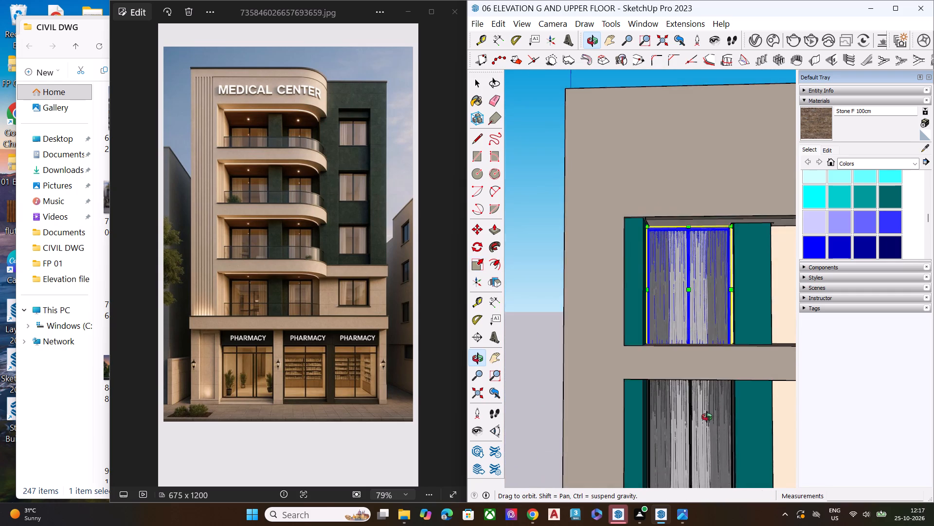
middle_drag(707, 417, 697, 422)
scroll(687, 405, up, 1)
scroll(685, 341, up, 7)
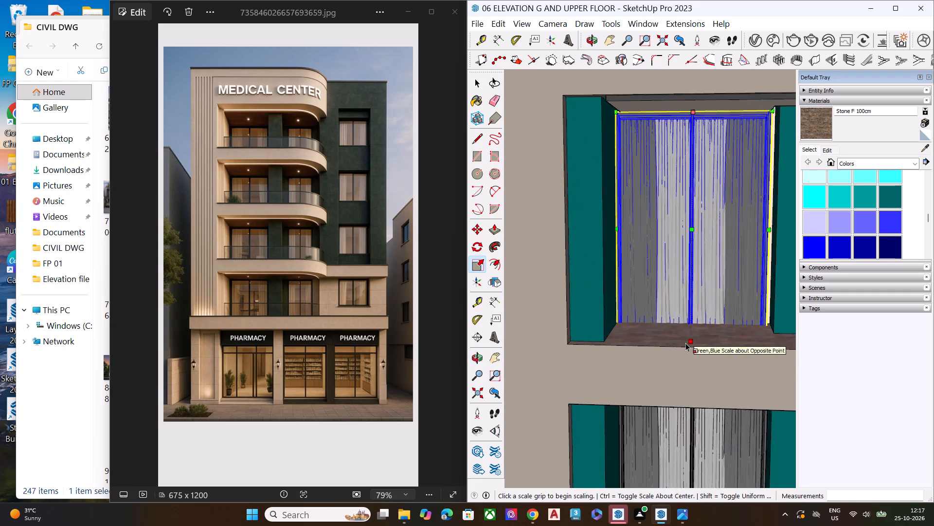
Scale the topmost door-and-curtain group's height to about 0.88 along the blue axis, raising its bottom edge above the balcony floor.
scroll(685, 343, up, 3)
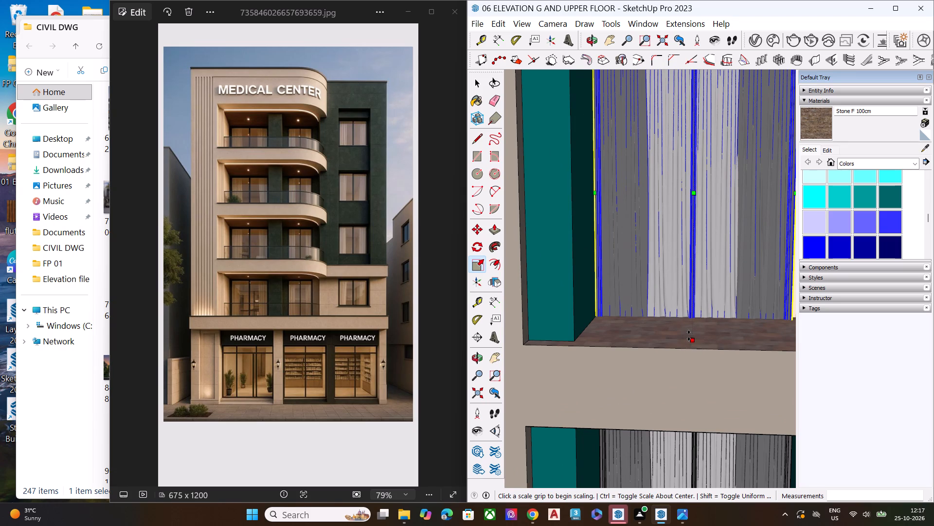
click(689, 336)
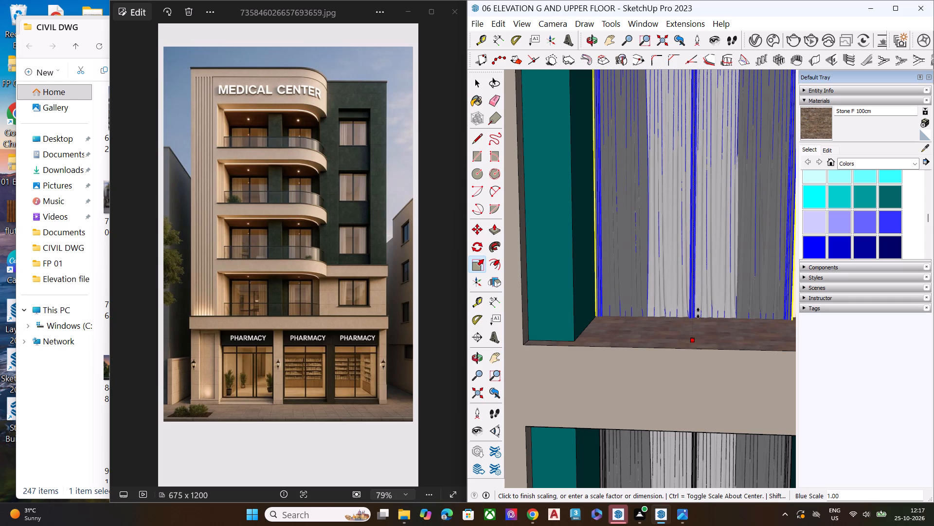
click(698, 307)
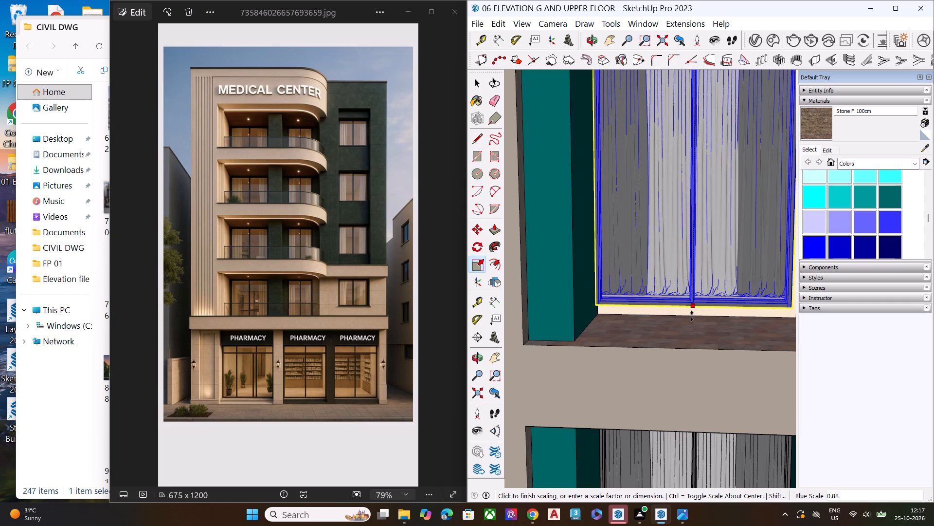
Scale the topmost door-and-curtain group's height by about 1.04 along the blue axis, bringing its bottom edge down to the balcony floor.
scroll(693, 305, up, 7)
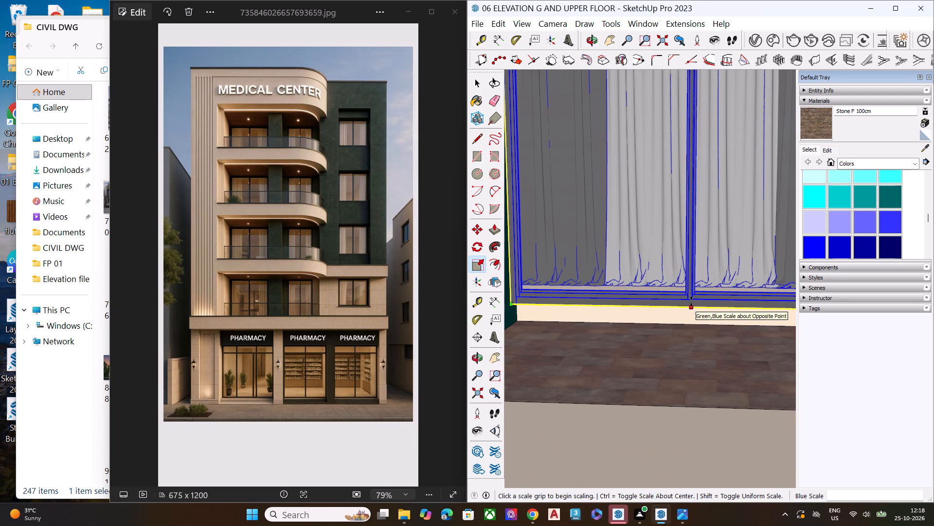
click(692, 301)
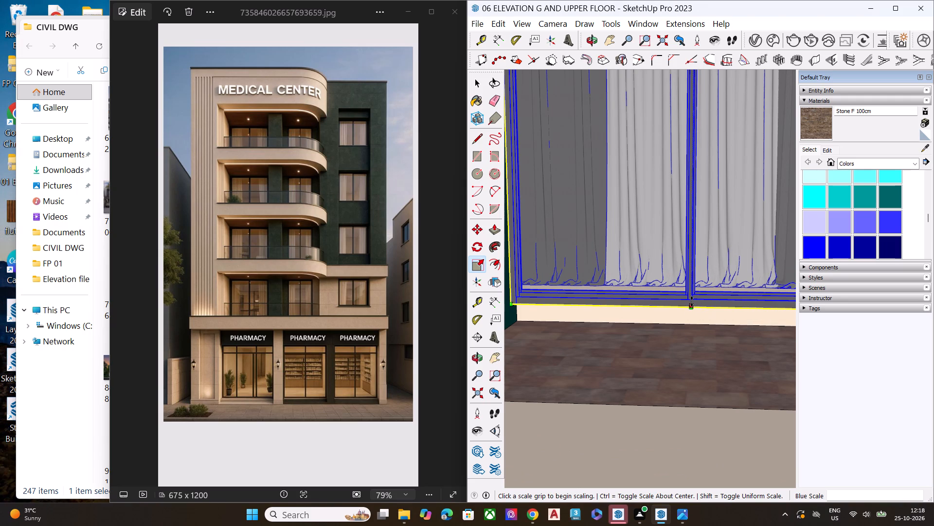
click(695, 326)
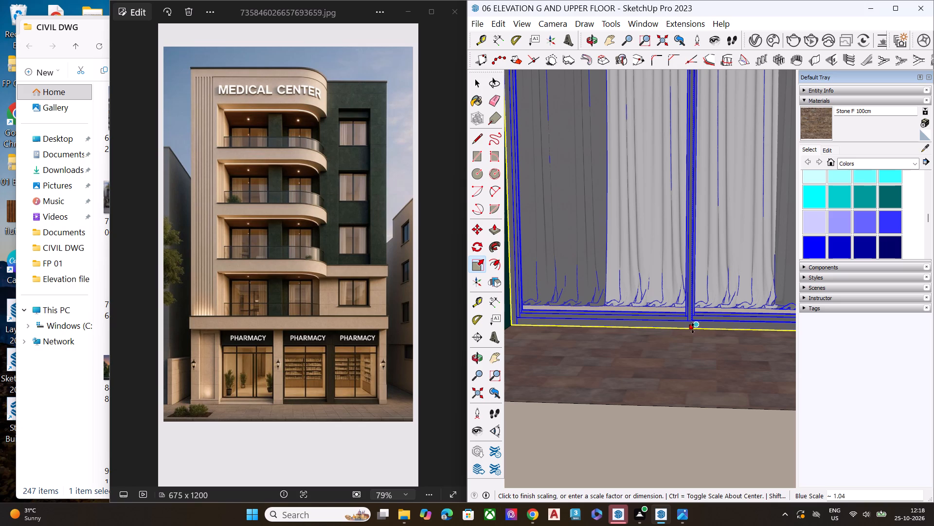
key(space)
key(space)
key(space)
key(space)
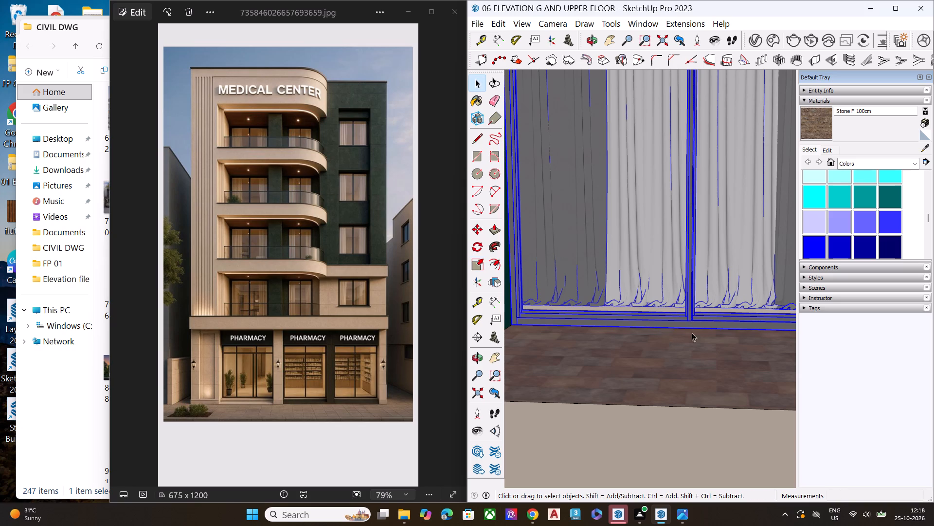
Scale the topmost door-and-curtain group's width by about 1.01 along the red axis toward the central teal pier.
scroll(703, 357, down, 6)
scroll(703, 363, up, 2)
scroll(703, 364, down, 3)
scroll(654, 339, down, 4)
scroll(659, 352, up, 1)
scroll(659, 353, down, 1)
scroll(662, 355, up, 1)
scroll(662, 355, down, 2)
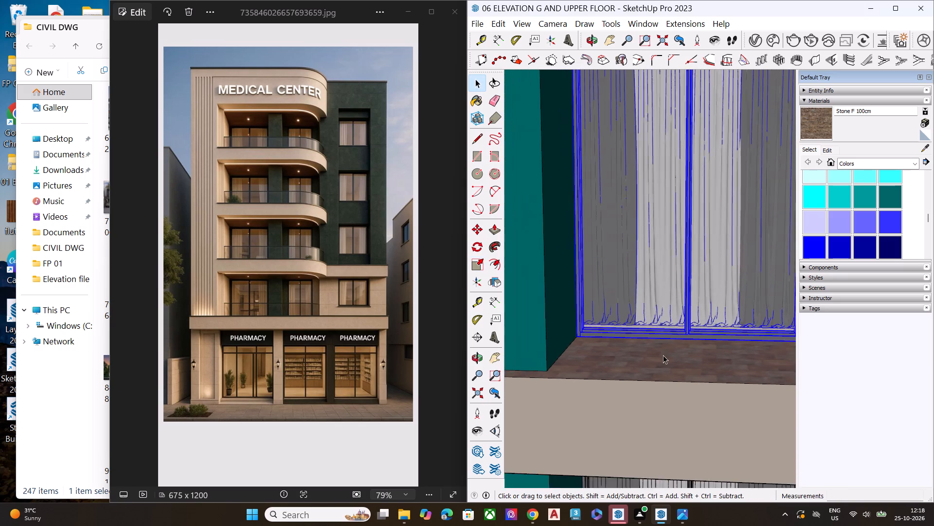
scroll(713, 395, down, 4)
scroll(718, 414, up, 1)
scroll(718, 415, down, 5)
scroll(736, 375, down, 4)
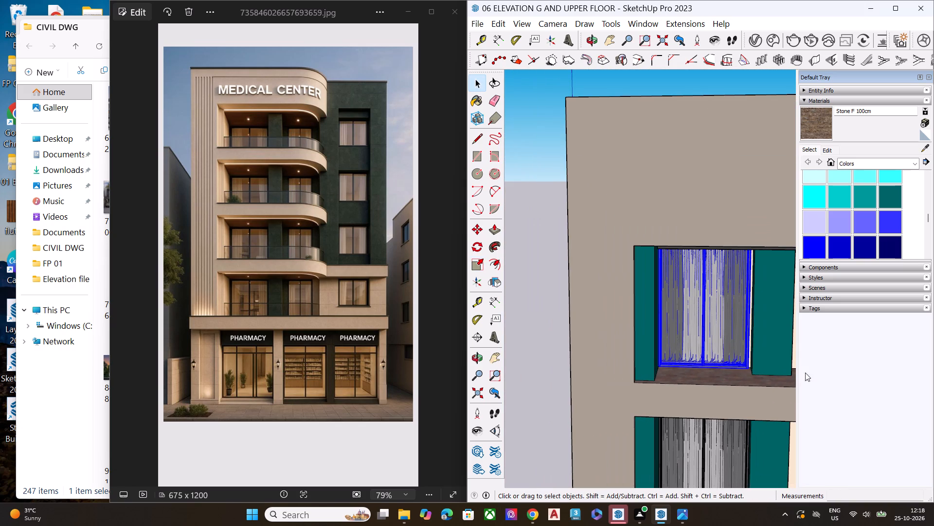
scroll(732, 402, down, 2)
scroll(732, 403, up, 1)
middle_drag(732, 403, 723, 339)
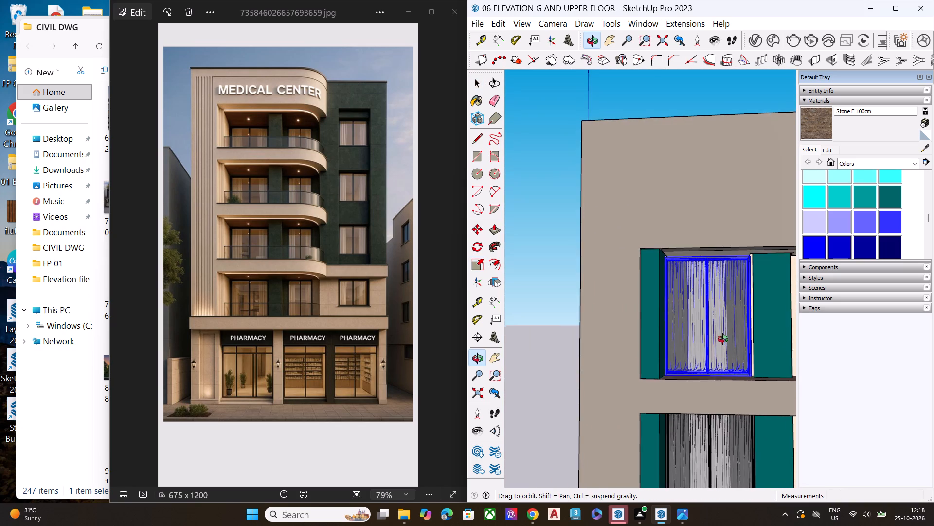
middle_drag(723, 339, 734, 336)
scroll(732, 336, up, 13)
scroll(749, 334, down, 4)
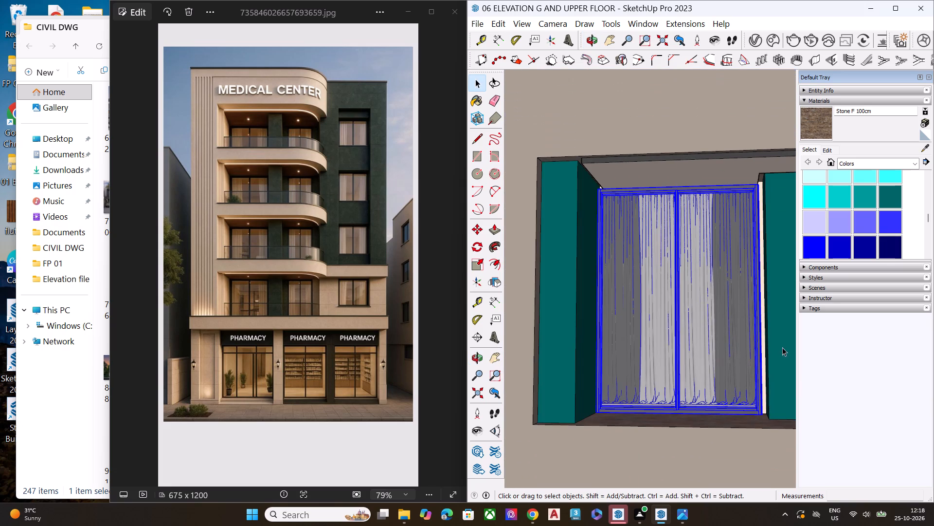
middle_drag(784, 355, 771, 369)
key(s)
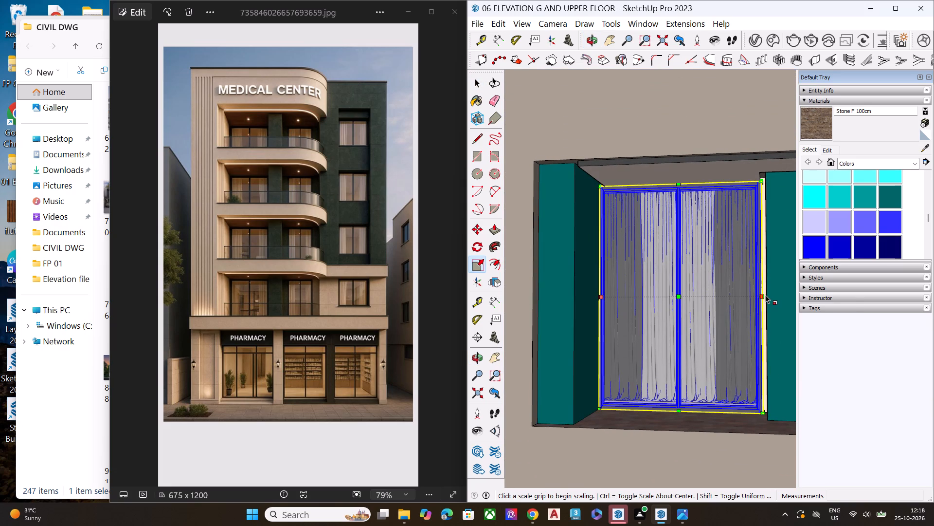
middle_drag(765, 295, 761, 309)
scroll(765, 297, up, 4)
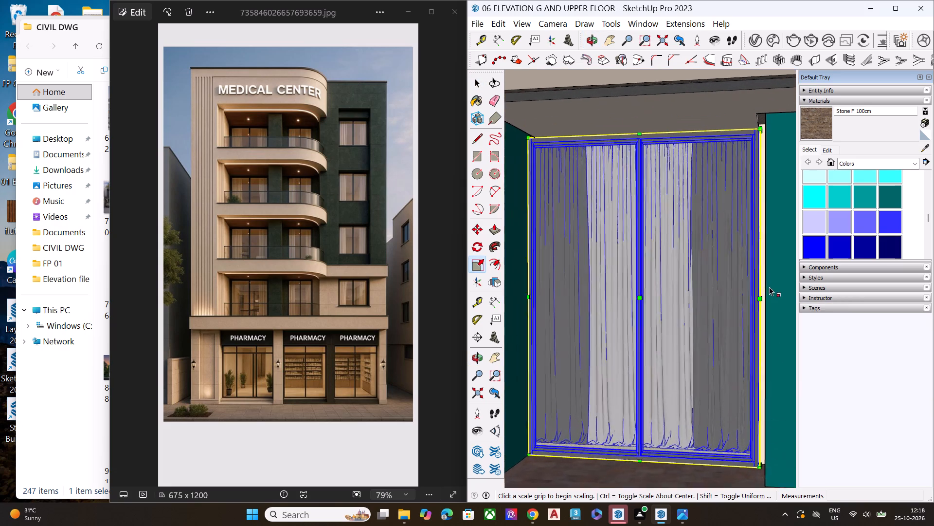
scroll(769, 287, up, 6)
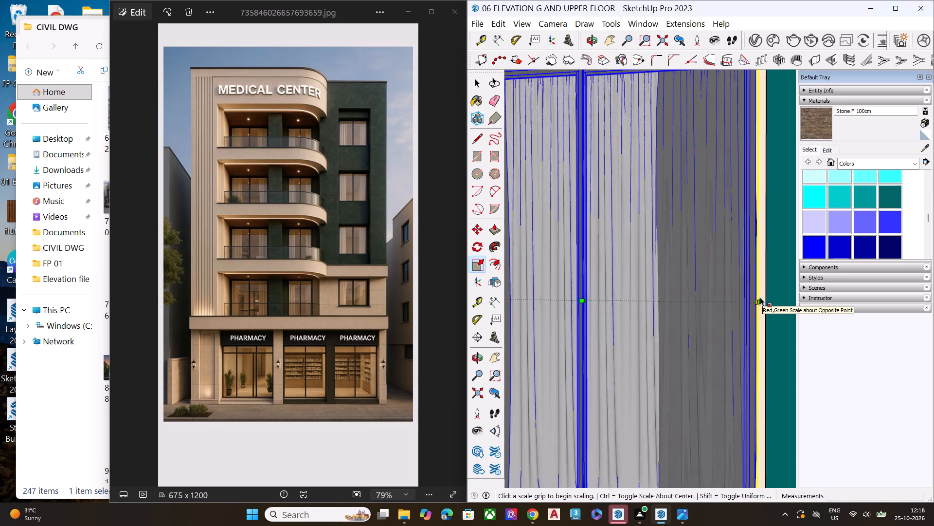
scroll(760, 297, up, 4)
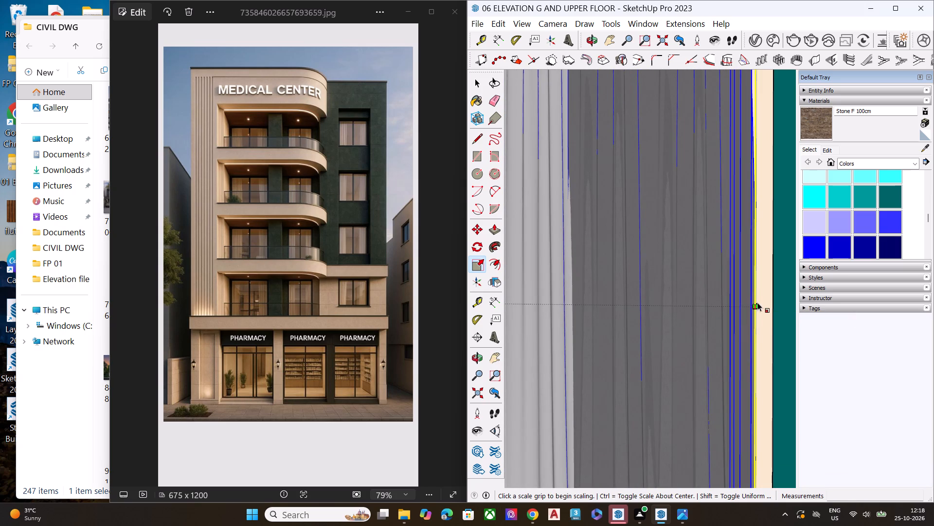
drag(757, 302, 759, 307)
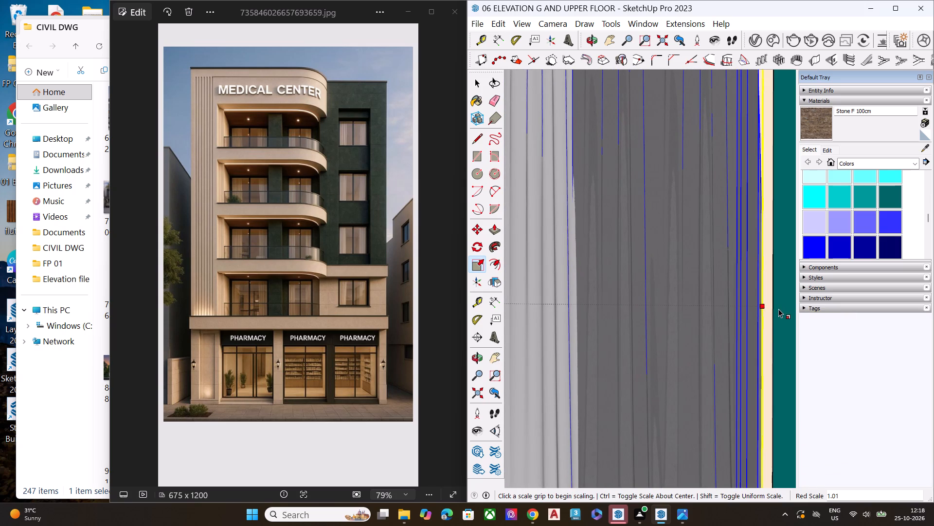
Scale the topmost door-and-curtain group's width by about 1.02 along the red axis to meet the central teal pier, and clear the selection.
scroll(763, 303, up, 1)
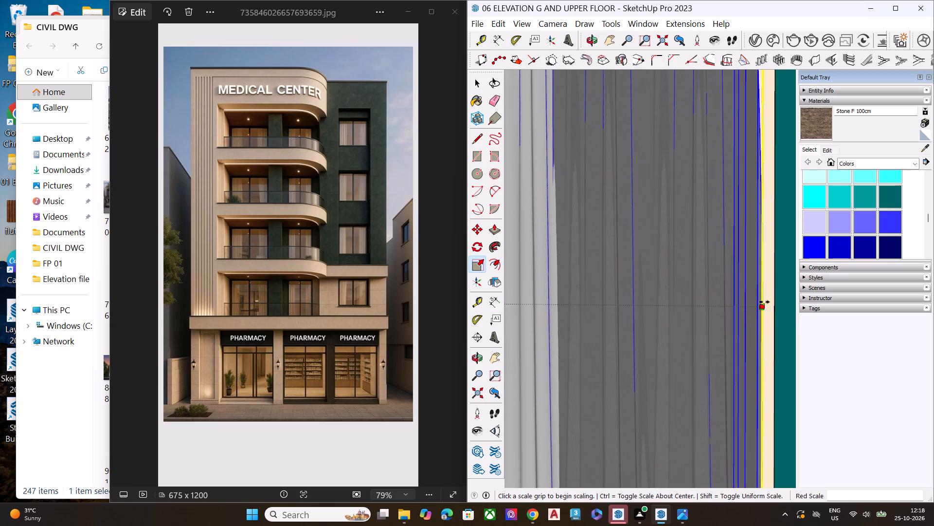
click(764, 302)
click(774, 304)
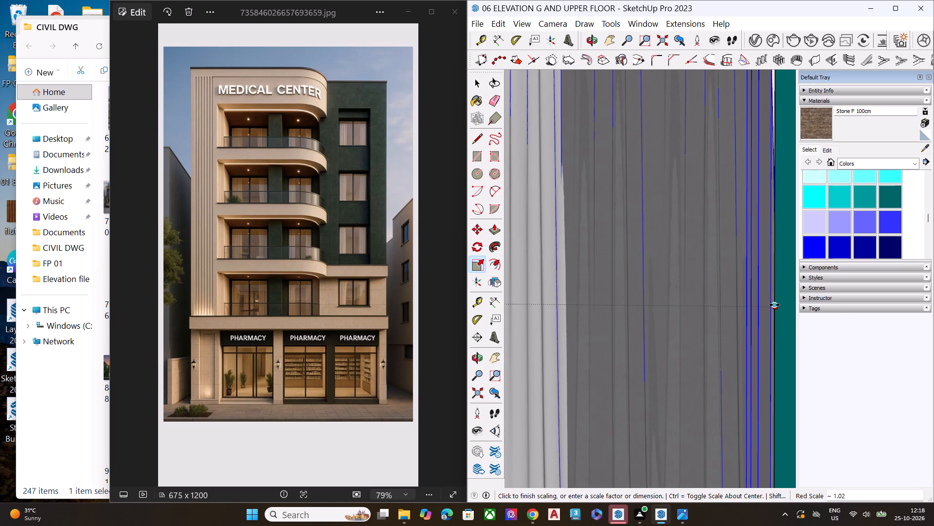
scroll(747, 304, down, 9)
scroll(746, 304, up, 2)
scroll(746, 304, down, 9)
drag(747, 305, 779, 323)
scroll(779, 323, down, 2)
scroll(779, 323, up, 1)
scroll(779, 323, down, 4)
scroll(779, 323, up, 1)
scroll(779, 323, down, 13)
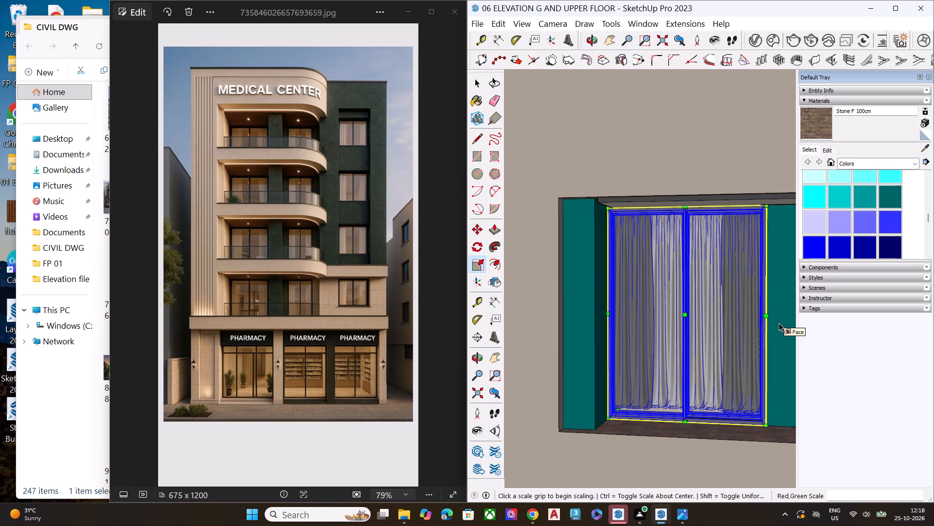
scroll(779, 323, down, 2)
scroll(779, 323, up, 1)
scroll(779, 323, down, 2)
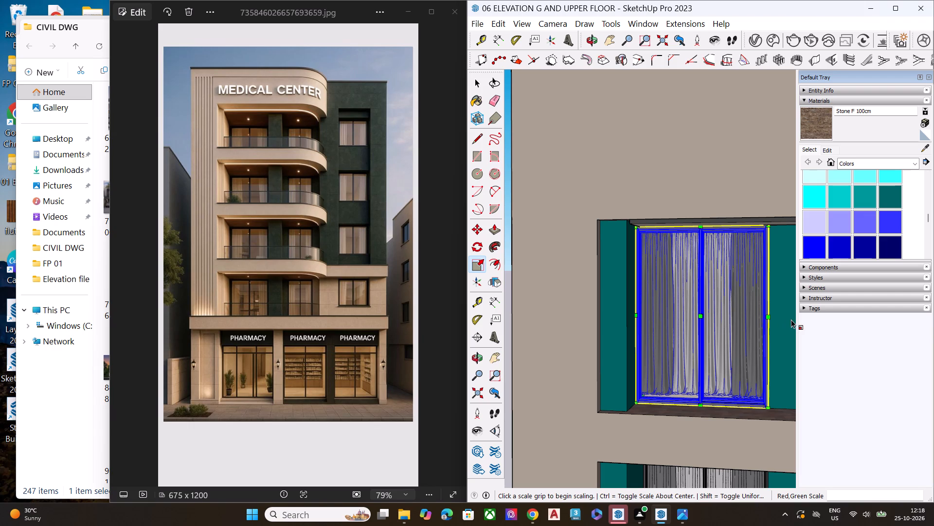
scroll(719, 268, down, 5)
scroll(714, 269, up, 2)
scroll(713, 270, down, 6)
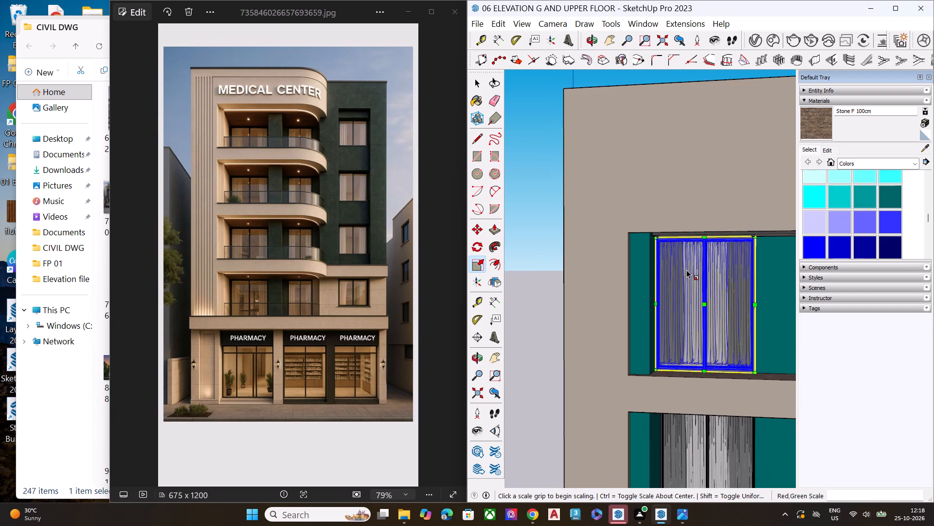
scroll(686, 270, down, 2)
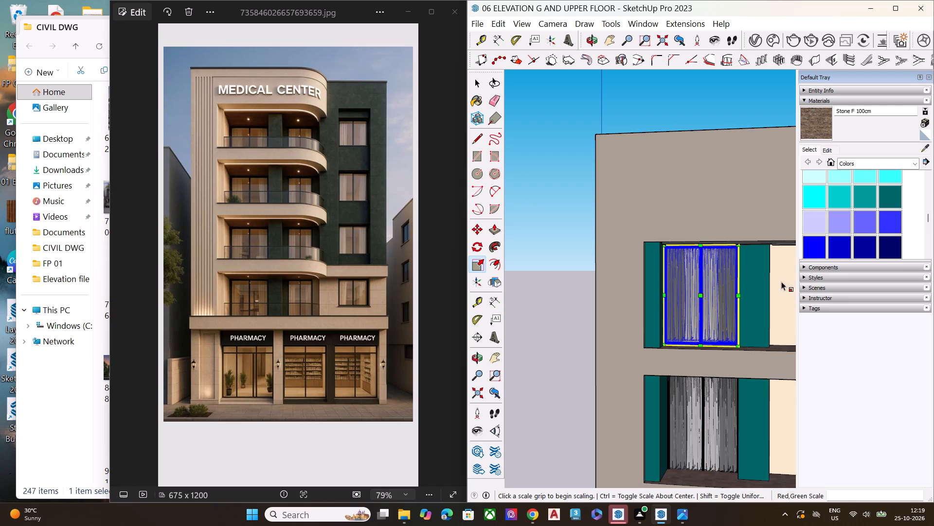
scroll(679, 259, down, 3)
key(space)
key(space)
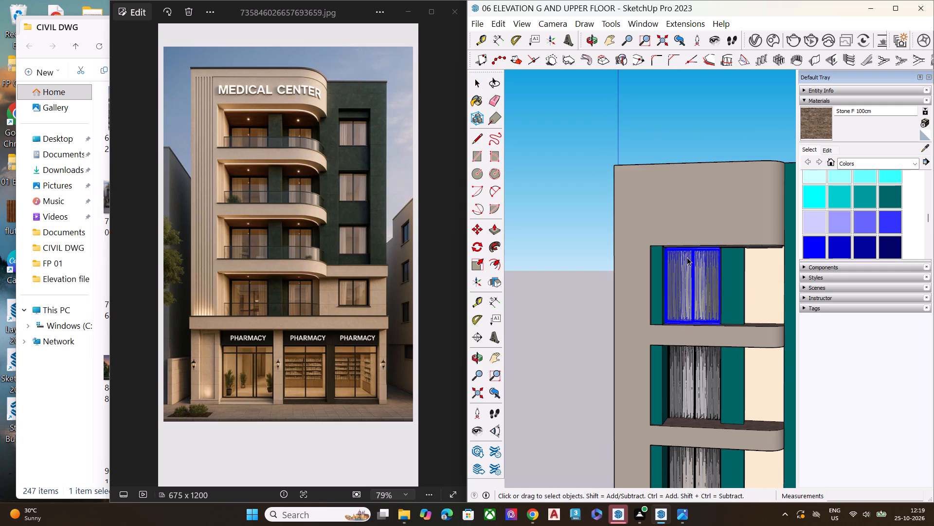
click(745, 125)
Review the balcony doors and window bays over the full height of the front elevation.
scroll(630, 279, down, 2)
scroll(616, 313, up, 1)
scroll(703, 327, down, 5)
scroll(648, 326, down, 2)
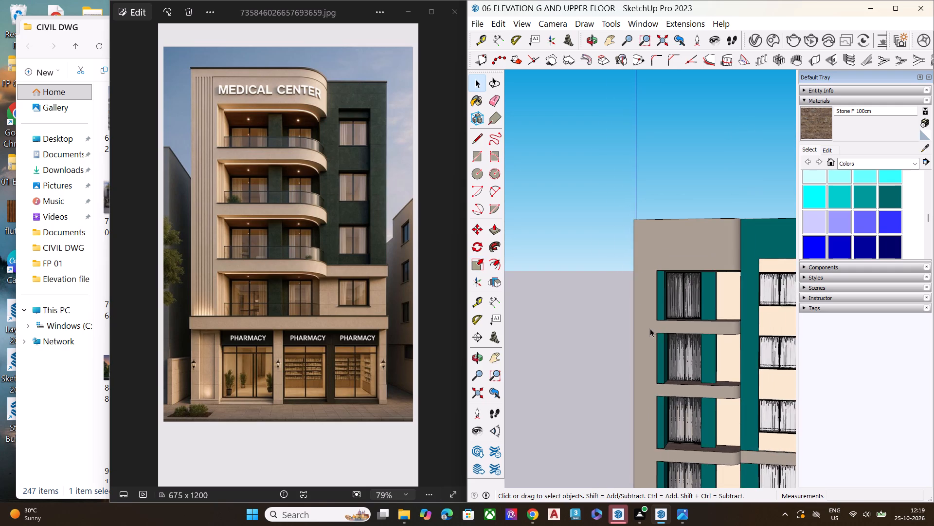
scroll(650, 328, down, 6)
scroll(693, 372, down, 2)
middle_drag(731, 375, 823, 321)
scroll(733, 375, up, 1)
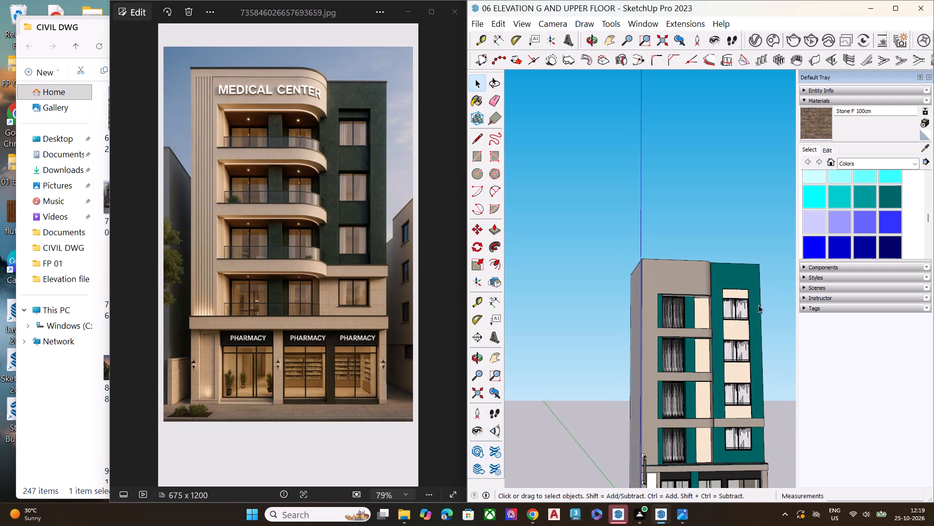
scroll(718, 343, up, 5)
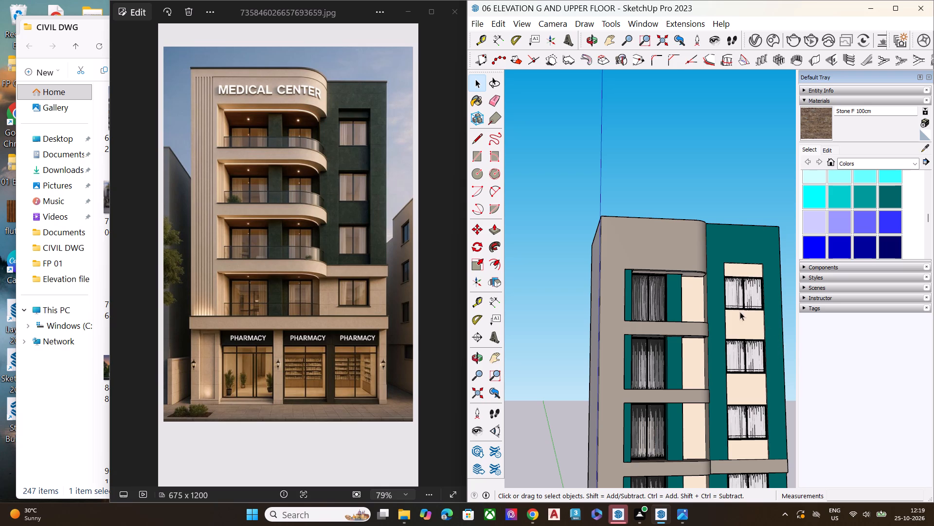
scroll(731, 313, down, 1)
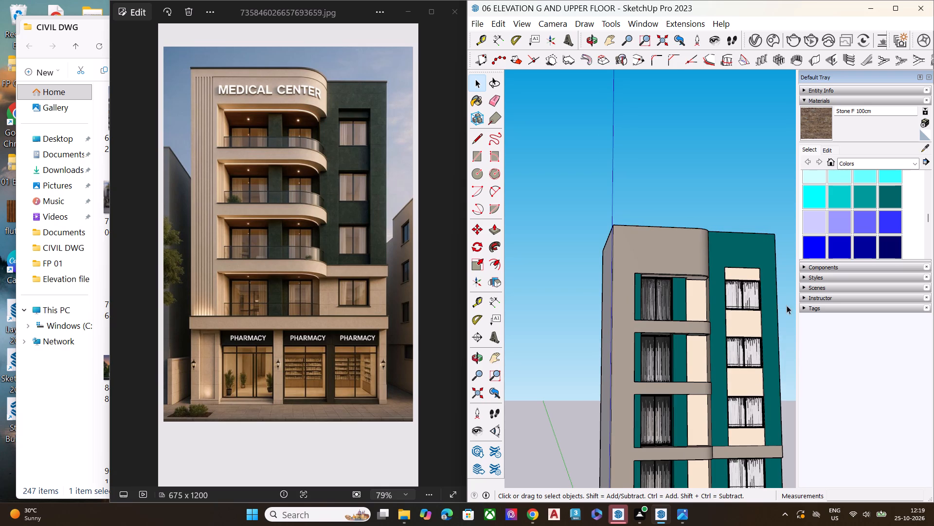
scroll(789, 312, down, 1)
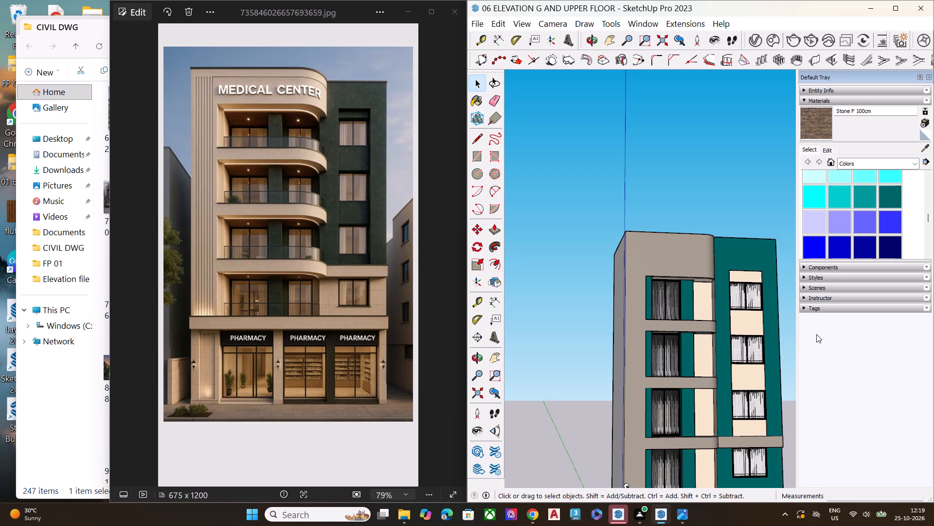
scroll(817, 333, up, 1)
scroll(740, 320, down, 1)
scroll(685, 246, up, 1)
scroll(680, 228, down, 5)
scroll(678, 243, up, 1)
scroll(678, 244, down, 2)
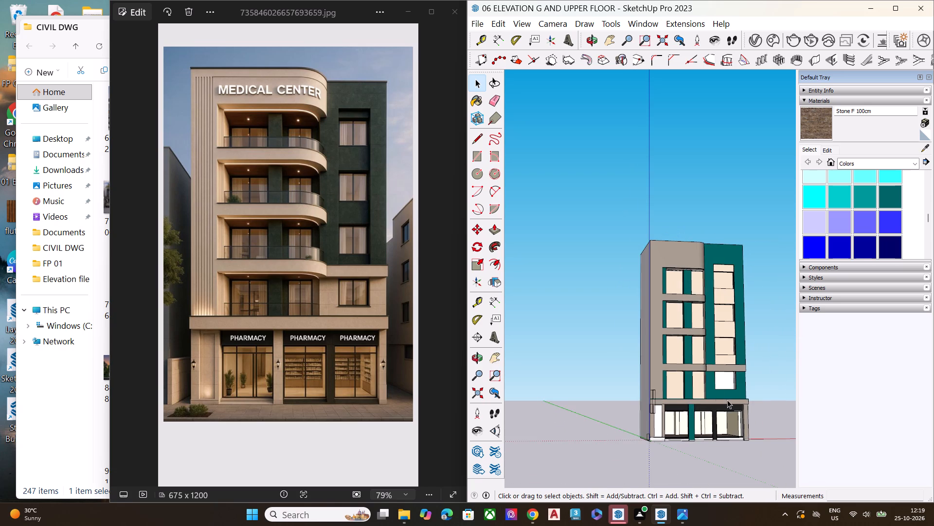
scroll(729, 400, up, 12)
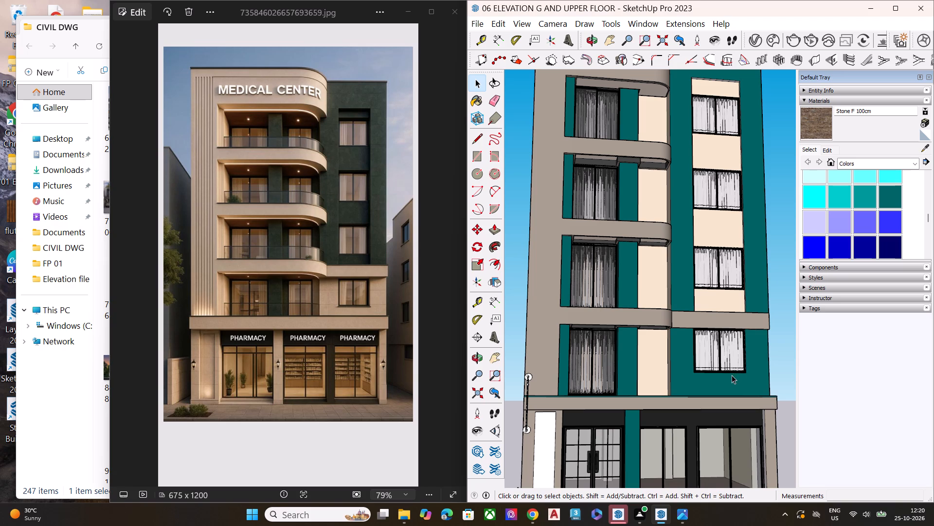
scroll(733, 380, down, 2)
scroll(671, 331, up, 1)
scroll(667, 338, down, 1)
Examine the ground-floor shopfront and lower storeys from several angles, and review the whole building again.
middle_drag(667, 338, 664, 375)
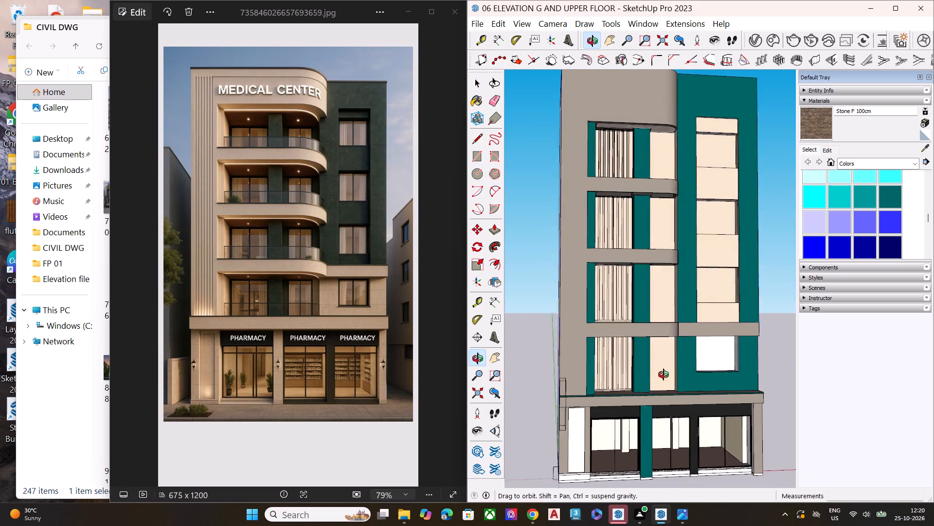
middle_drag(664, 375, 677, 480)
scroll(674, 441, up, 4)
scroll(674, 500, up, 7)
scroll(671, 449, down, 1)
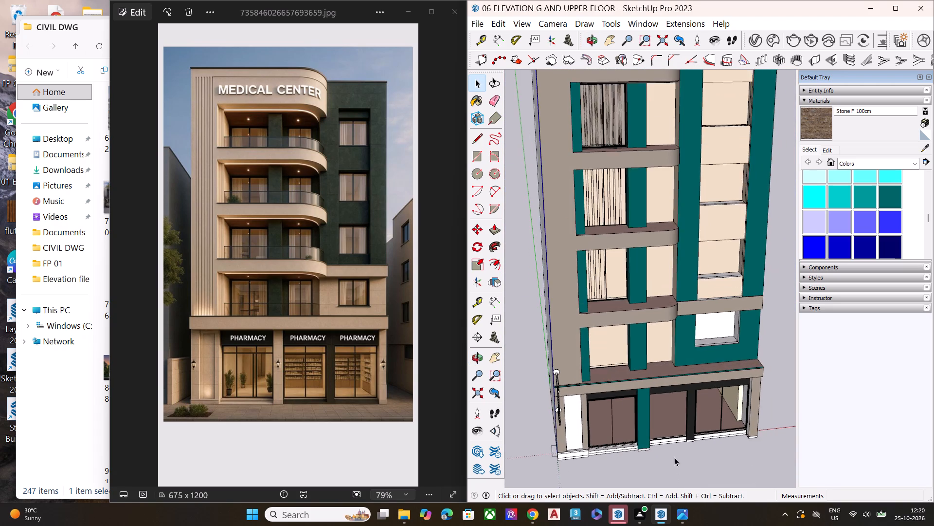
scroll(674, 457, down, 1)
scroll(675, 457, up, 1)
scroll(675, 457, down, 3)
scroll(675, 457, up, 5)
scroll(680, 454, down, 1)
scroll(680, 454, up, 2)
scroll(680, 454, down, 1)
scroll(680, 454, up, 4)
middle_drag(684, 413, 681, 354)
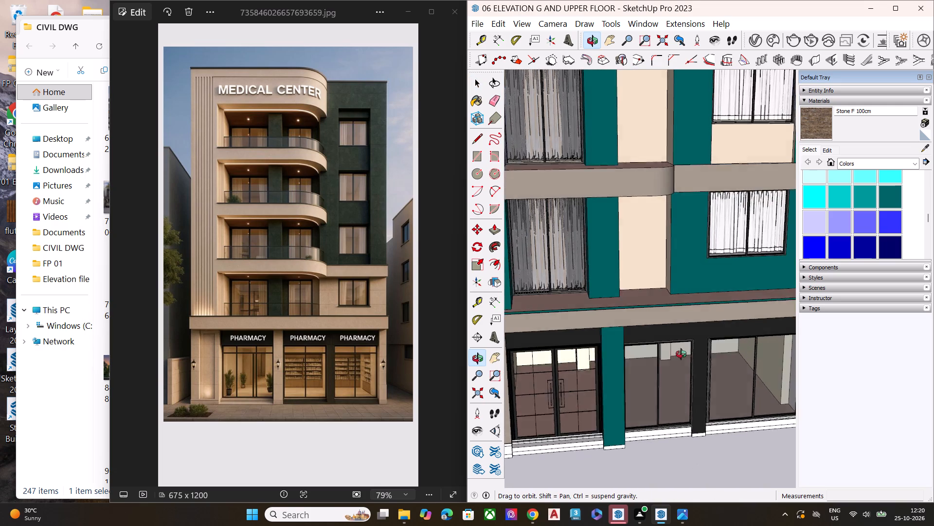
middle_drag(681, 354, 696, 272)
scroll(685, 334, up, 1)
scroll(674, 327, down, 3)
scroll(674, 332, up, 1)
scroll(674, 333, down, 5)
middle_drag(673, 336, 734, 340)
scroll(673, 336, up, 1)
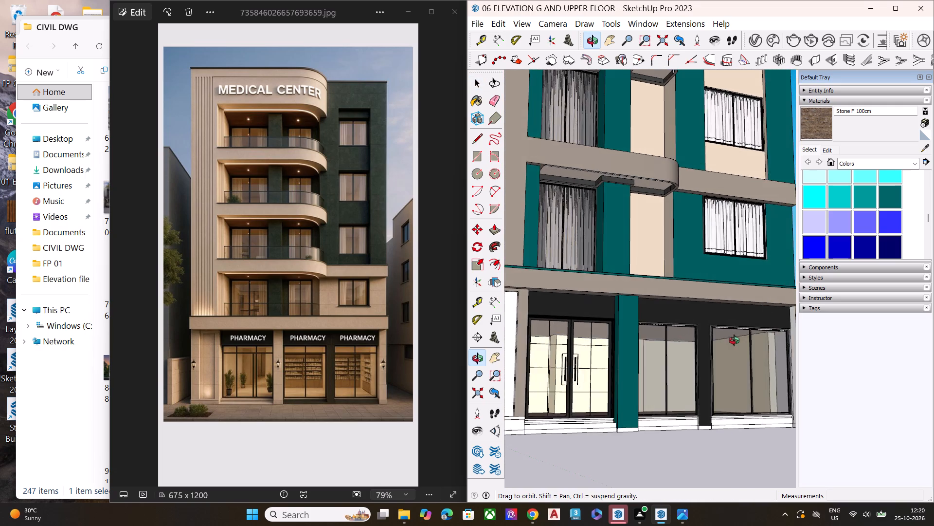
middle_drag(734, 340, 649, 358)
scroll(650, 318, down, 1)
scroll(650, 318, up, 4)
scroll(650, 319, down, 13)
scroll(670, 351, up, 2)
scroll(669, 351, down, 1)
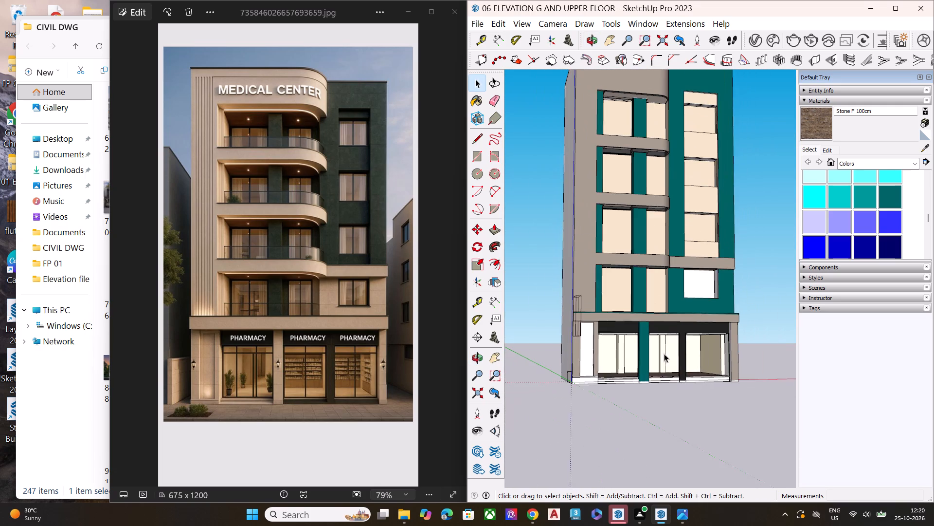
Inspect the ground-floor shopfront and the lower balcony bays up close, and look through the Colors material swatches.
scroll(611, 272, down, 1)
scroll(611, 280, up, 2)
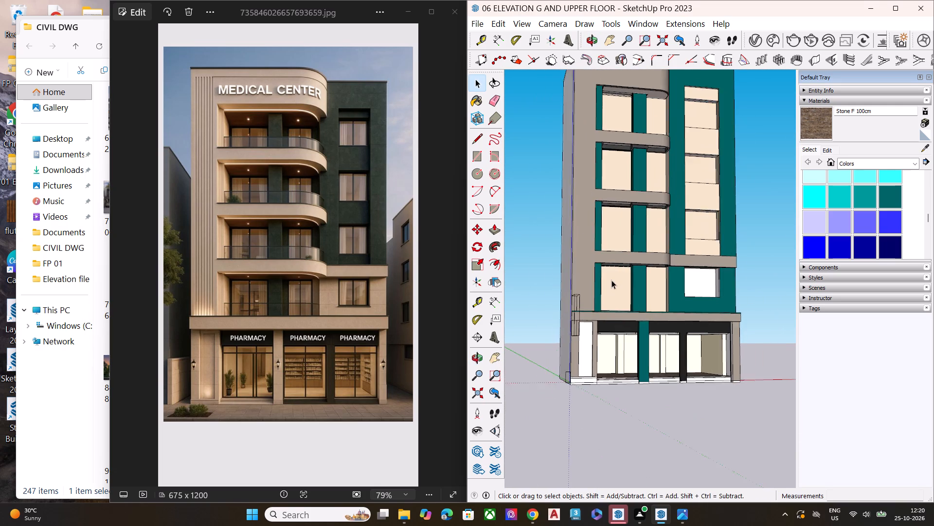
scroll(614, 278, up, 5)
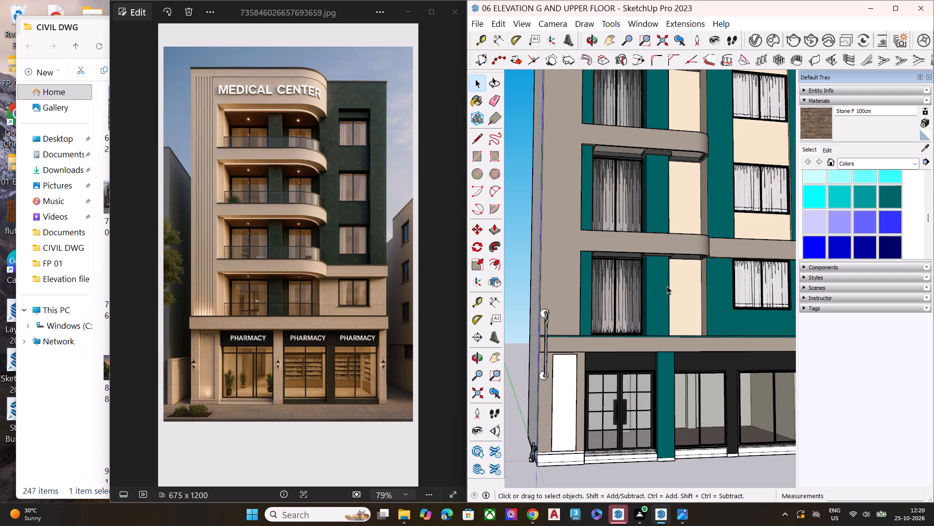
scroll(667, 288, down, 2)
scroll(664, 301, up, 2)
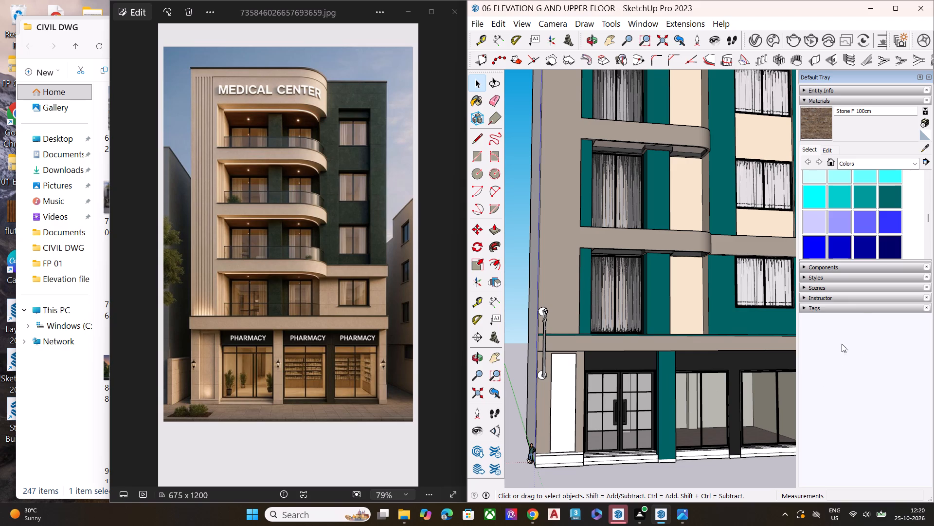
scroll(906, 220, up, 1)
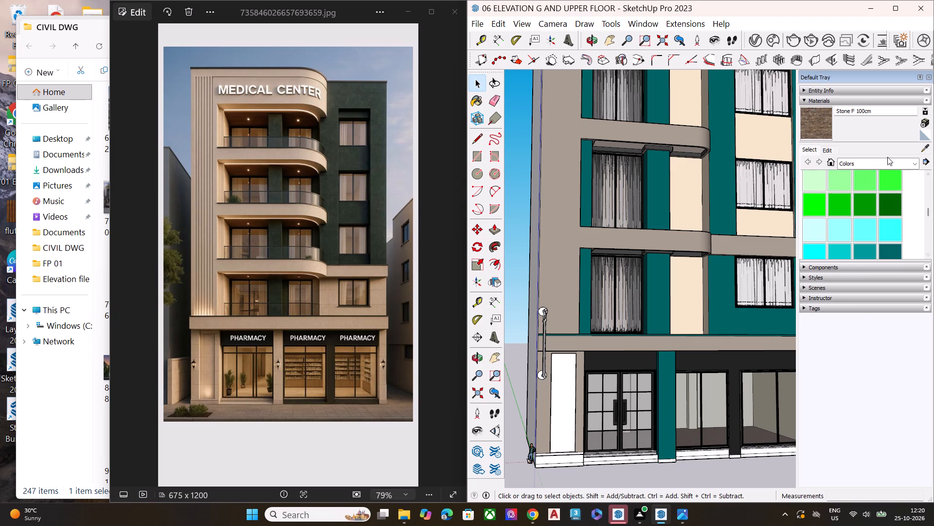
scroll(907, 174, down, 1)
scroll(739, 162, down, 1)
scroll(666, 280, down, 6)
scroll(666, 280, up, 1)
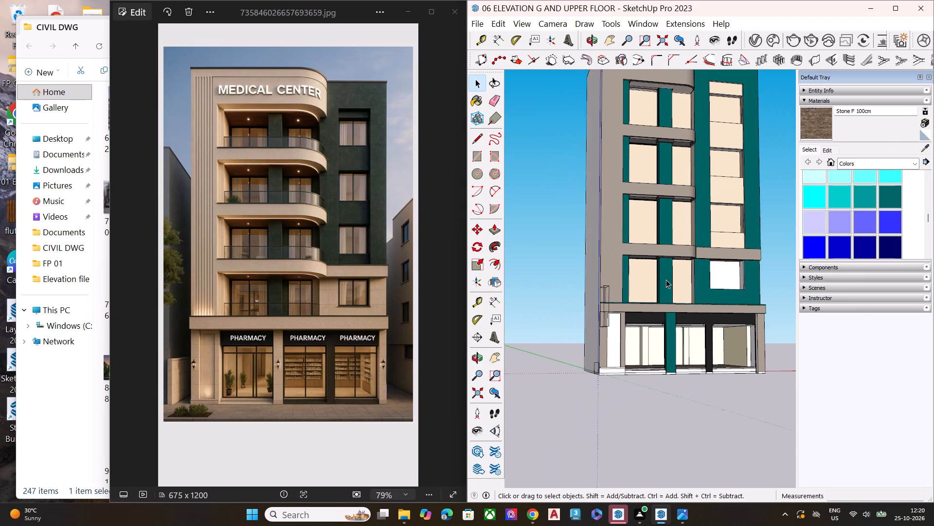
Review the whole front elevation from a higher viewpoint, checking the balcony doors, window bays and shopfront.
scroll(666, 280, down, 2)
scroll(668, 137, up, 2)
scroll(705, 59, down, 3)
scroll(698, 88, up, 1)
middle_drag(698, 88, 647, 188)
scroll(647, 188, up, 7)
scroll(660, 179, down, 3)
scroll(663, 196, up, 2)
scroll(660, 206, down, 4)
scroll(660, 206, up, 1)
scroll(660, 206, down, 3)
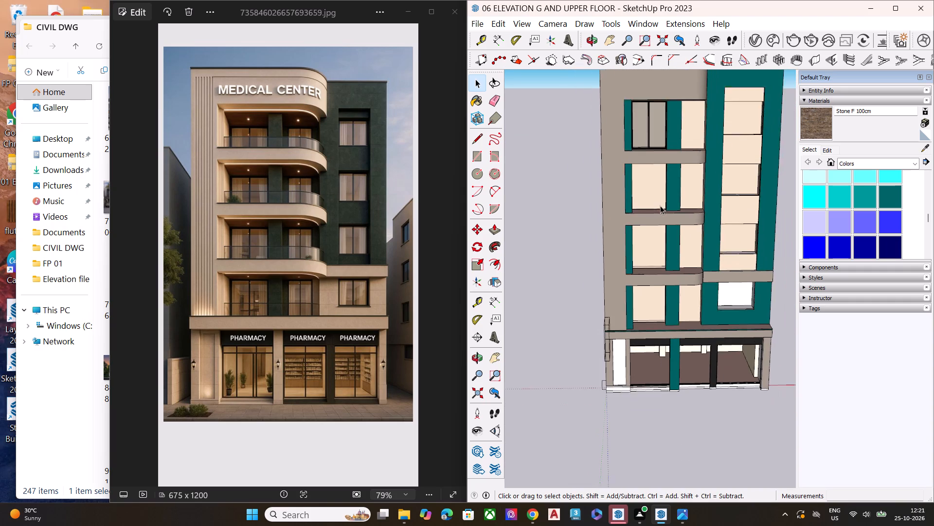
click(780, 152)
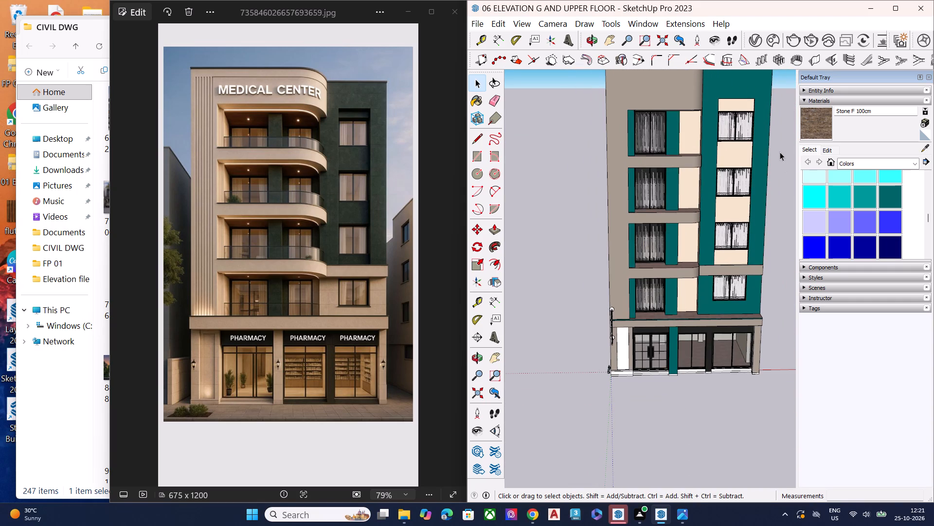
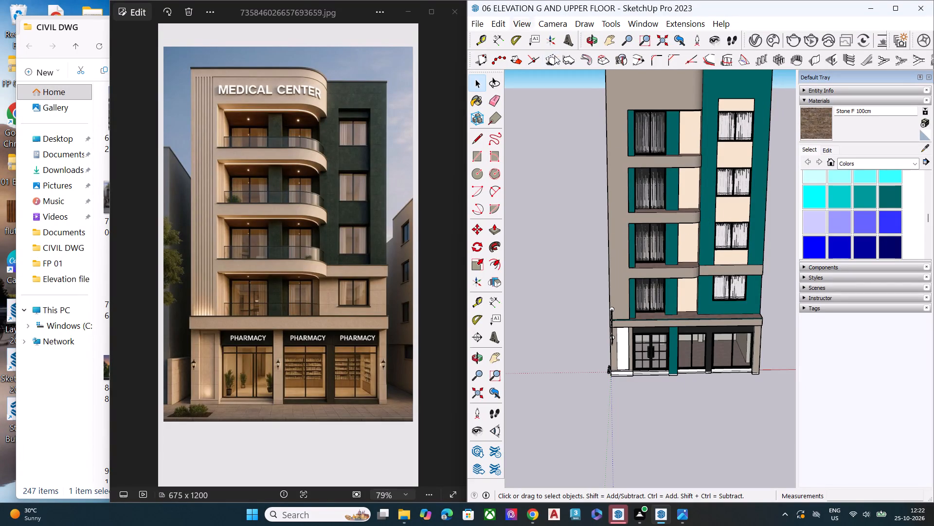
Arrange the MEDICAL CENTER reference image window side by side with the SketchUp model, each filling half the screen.
scroll(509, 252, down, 5)
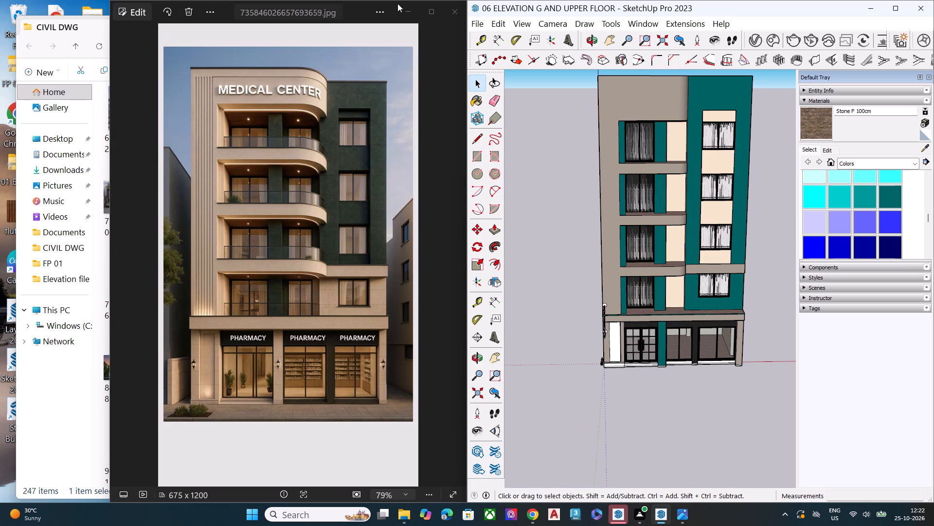
drag(350, 8, 466, 15)
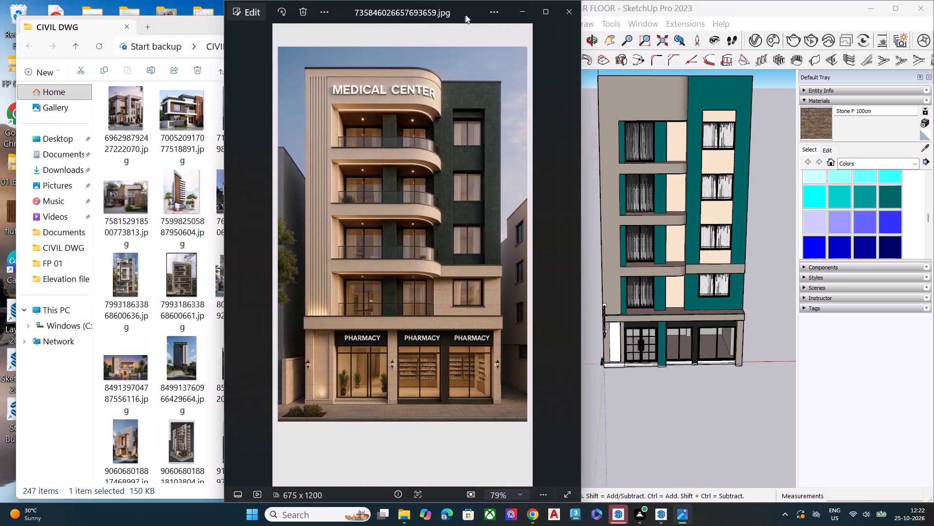
drag(466, 15, 279, 45)
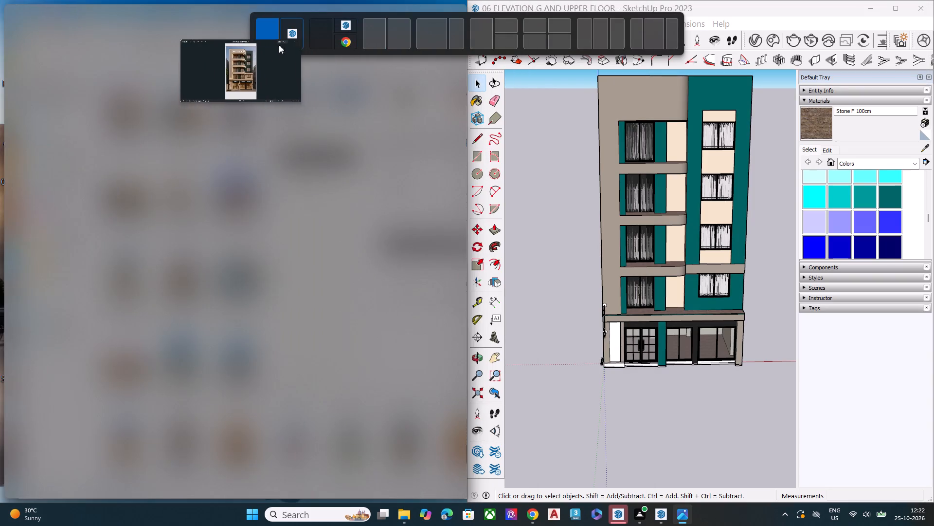
drag(279, 45, 355, 74)
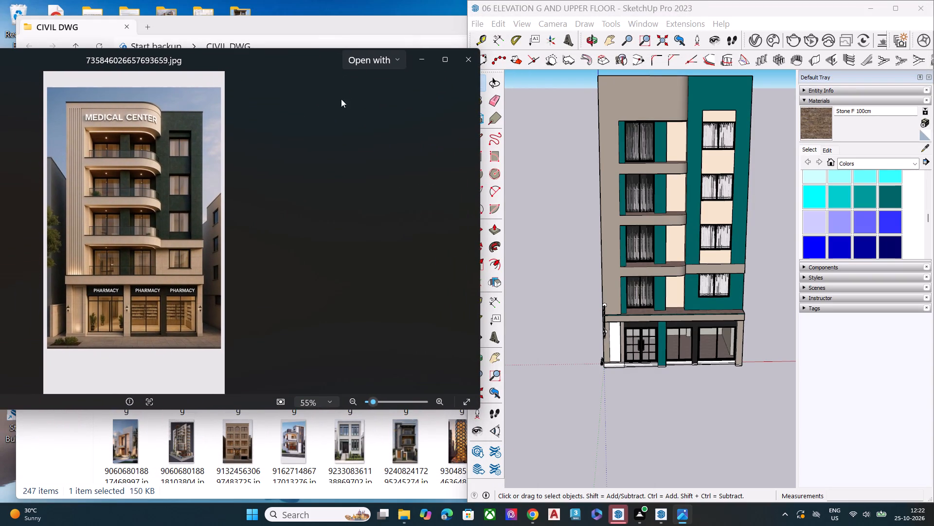
scroll(298, 78, down, 5)
drag(287, 60, 301, 36)
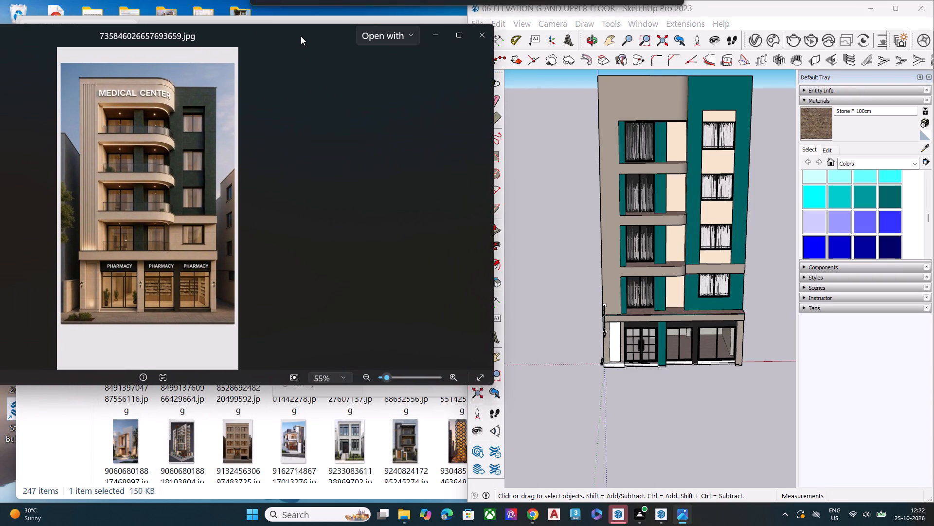
drag(301, 36, 265, 40)
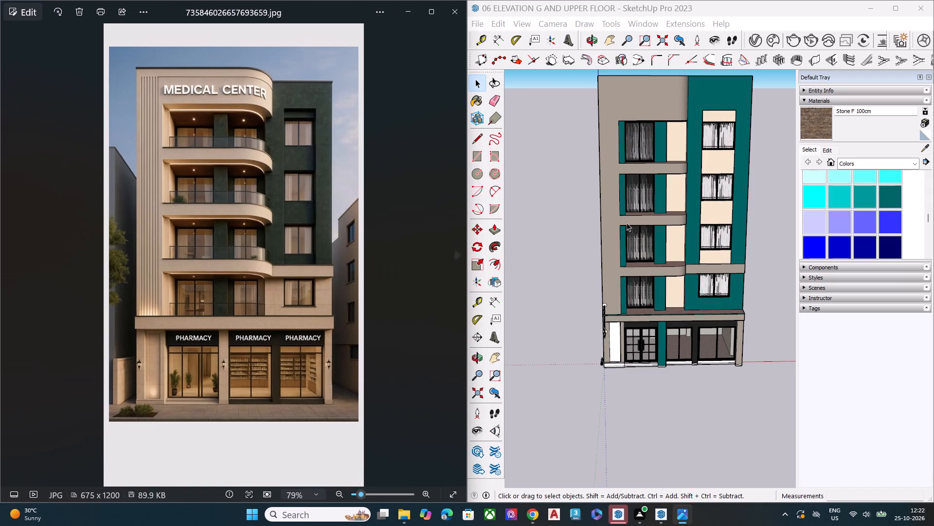
Review the whole front elevation from a low viewpoint, comparing the balcony bays and windows with the reference image.
scroll(632, 223, down, 16)
middle_drag(675, 319, 683, 187)
scroll(683, 187, up, 5)
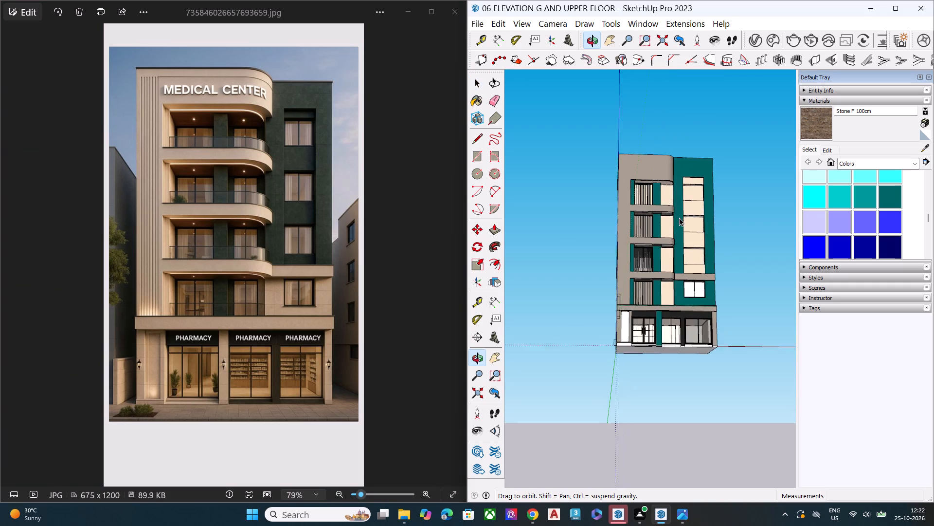
scroll(679, 218, up, 5)
key(space)
scroll(677, 215, up, 4)
middle_drag(677, 226, 597, 267)
scroll(598, 262, up, 2)
scroll(631, 211, down, 1)
scroll(631, 209, up, 2)
scroll(631, 204, down, 2)
scroll(630, 202, up, 5)
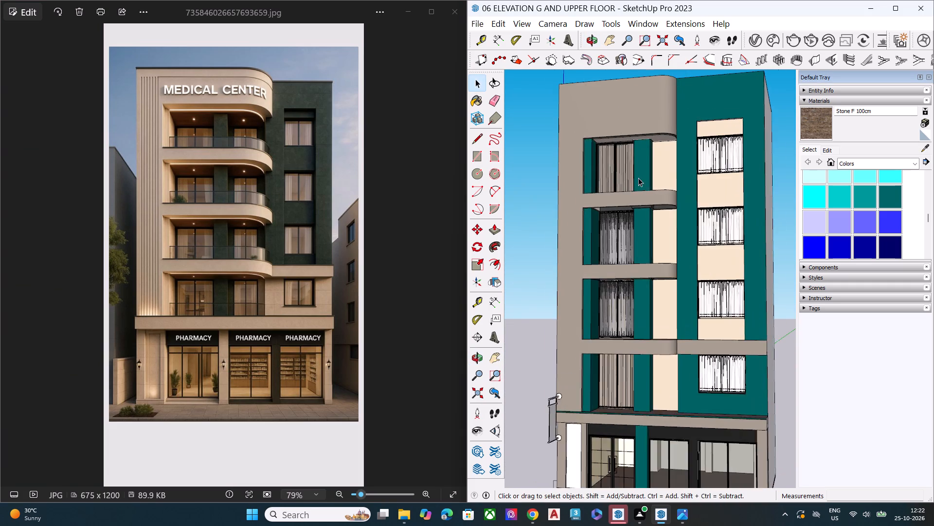
scroll(185, 72, up, 1)
scroll(185, 72, down, 2)
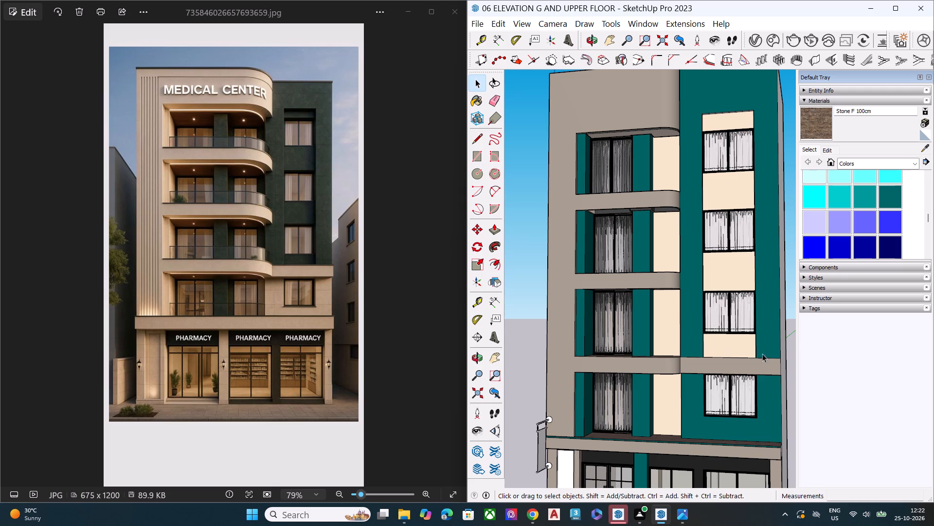
scroll(614, 354, down, 9)
middle_drag(631, 326, 721, 317)
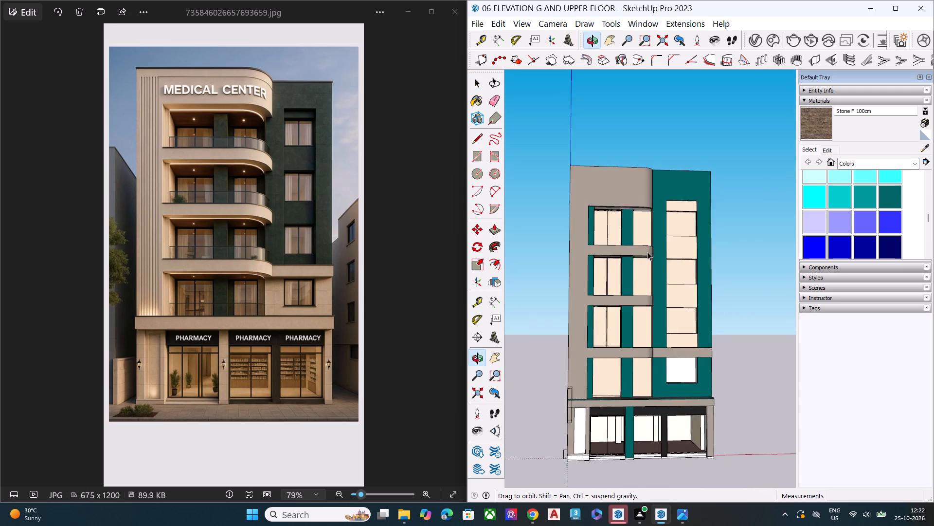
Examine the top balcony's sliding door up close, especially its bottom frame, the curtains and the balcony floor.
scroll(578, 207, up, 10)
scroll(698, 263, up, 10)
scroll(681, 277, down, 2)
scroll(667, 282, up, 5)
middle_drag(654, 301, 537, 332)
scroll(588, 179, up, 1)
scroll(591, 175, down, 4)
scroll(593, 171, up, 12)
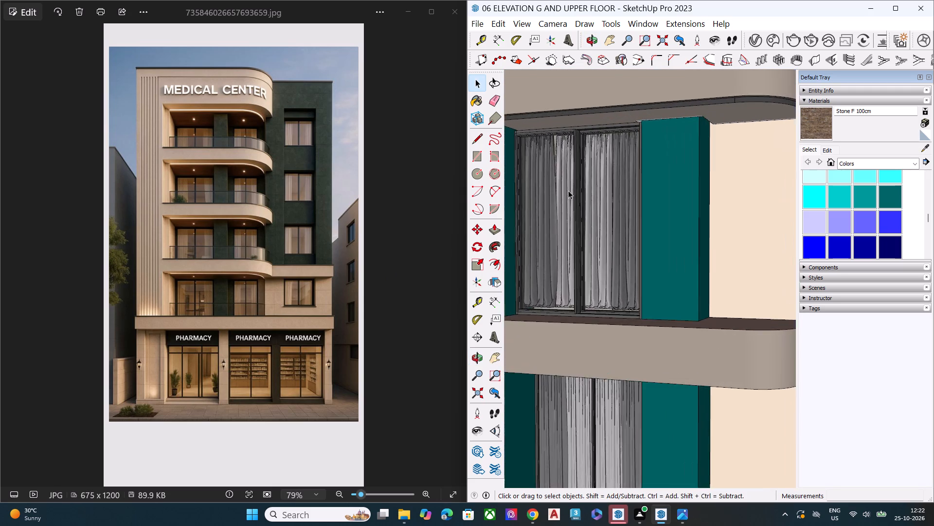
scroll(568, 190, up, 2)
scroll(584, 384, up, 9)
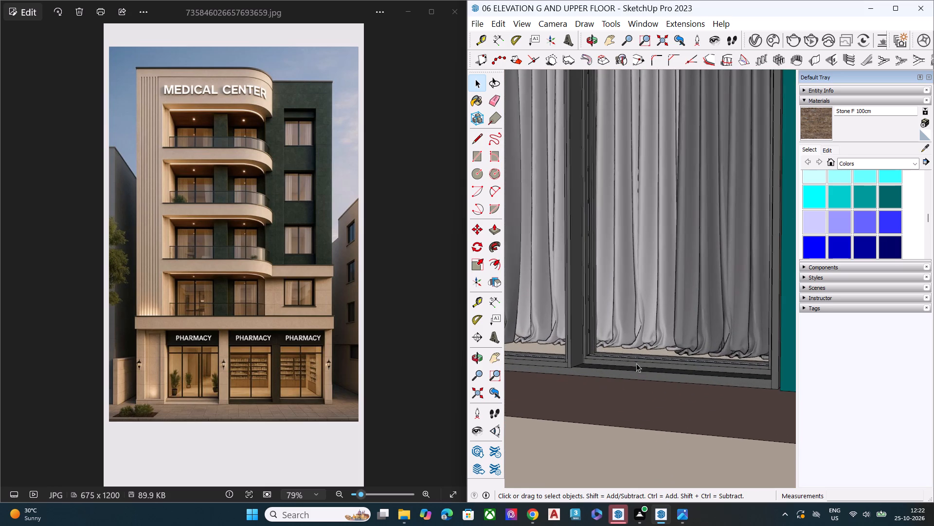
middle_drag(646, 357, 636, 431)
scroll(635, 430, up, 5)
scroll(657, 355, down, 1)
scroll(657, 355, up, 5)
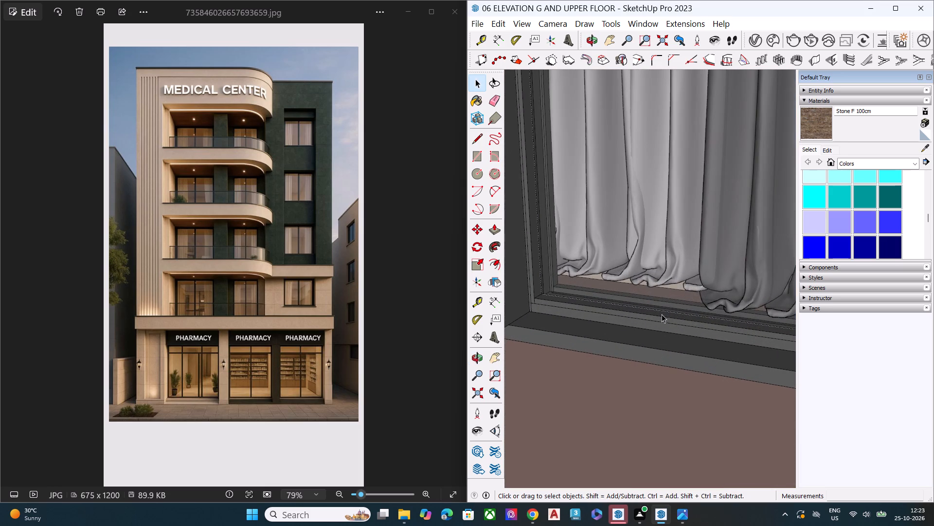
scroll(615, 306, down, 9)
middle_drag(655, 312, 578, 443)
scroll(572, 333, up, 4)
scroll(572, 333, down, 2)
scroll(572, 333, up, 3)
Scale the top balcony's sliding door in depth along the green axis to about 0.33.
click(589, 336)
scroll(619, 346, down, 9)
scroll(669, 344, down, 8)
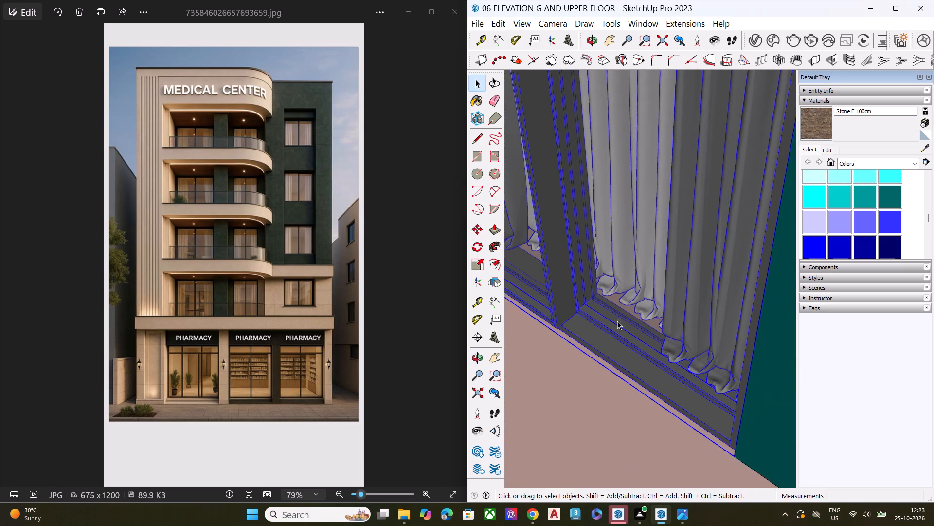
scroll(624, 260, down, 13)
scroll(650, 345, down, 5)
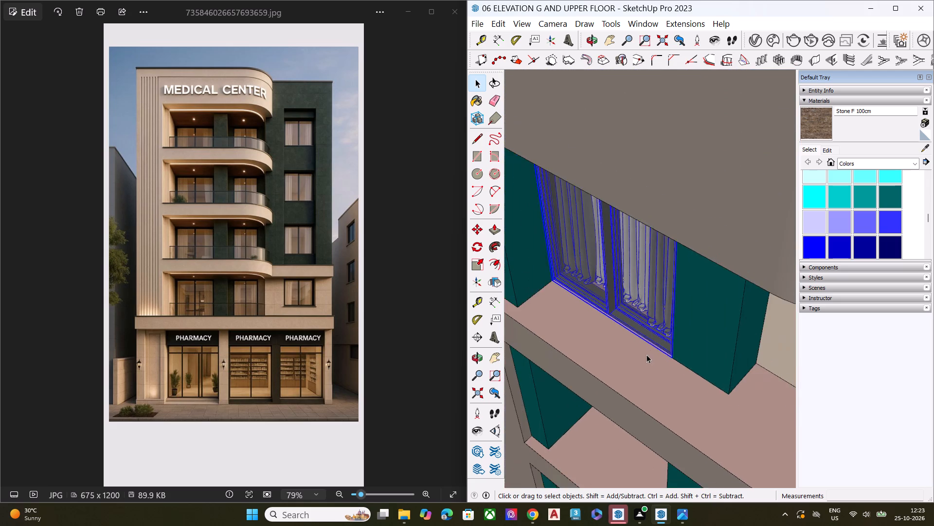
middle_drag(643, 358, 574, 318)
scroll(583, 261, up, 9)
middle_drag(683, 348, 672, 318)
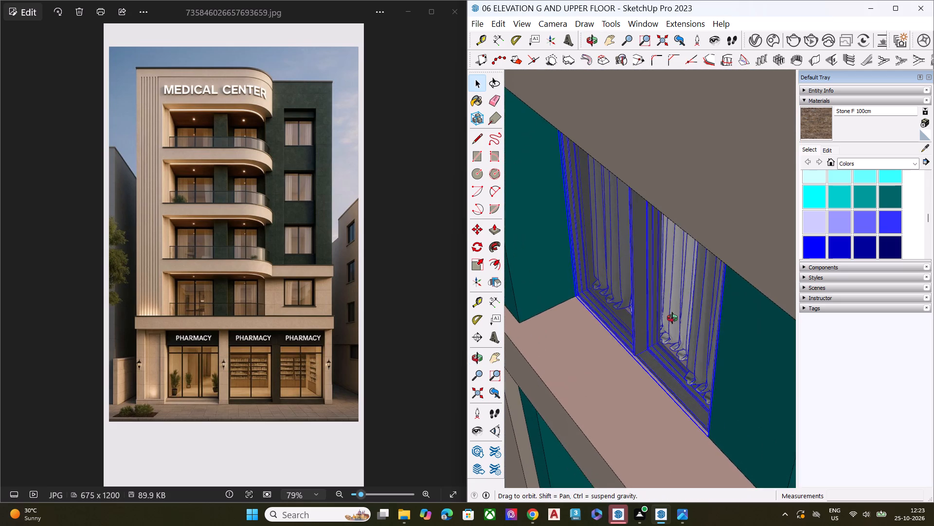
middle_drag(672, 318, 672, 317)
key(s)
click(628, 216)
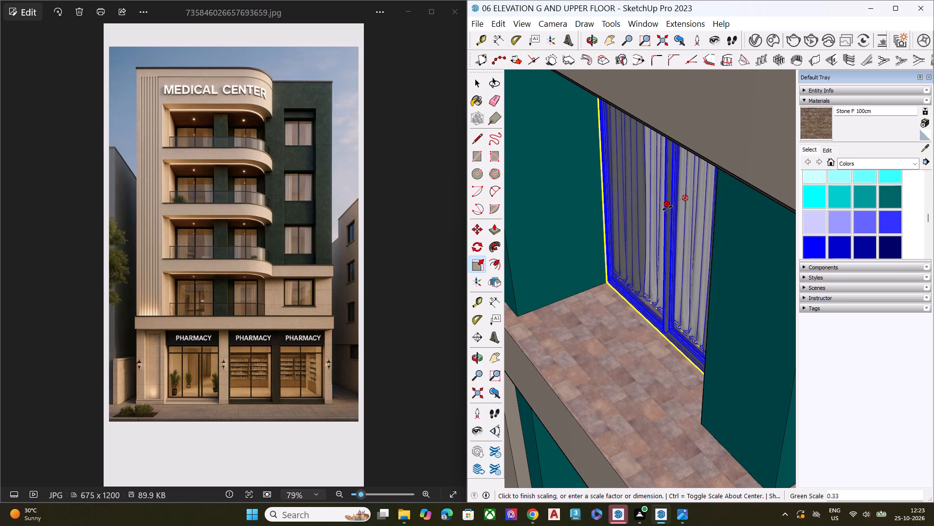
scroll(667, 208, up, 2)
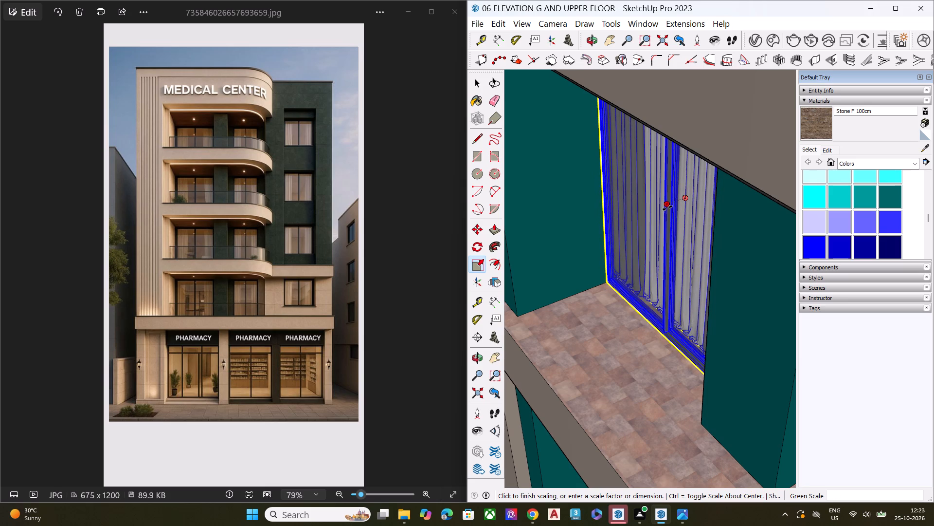
scroll(667, 208, up, 3)
click(667, 208)
key(space)
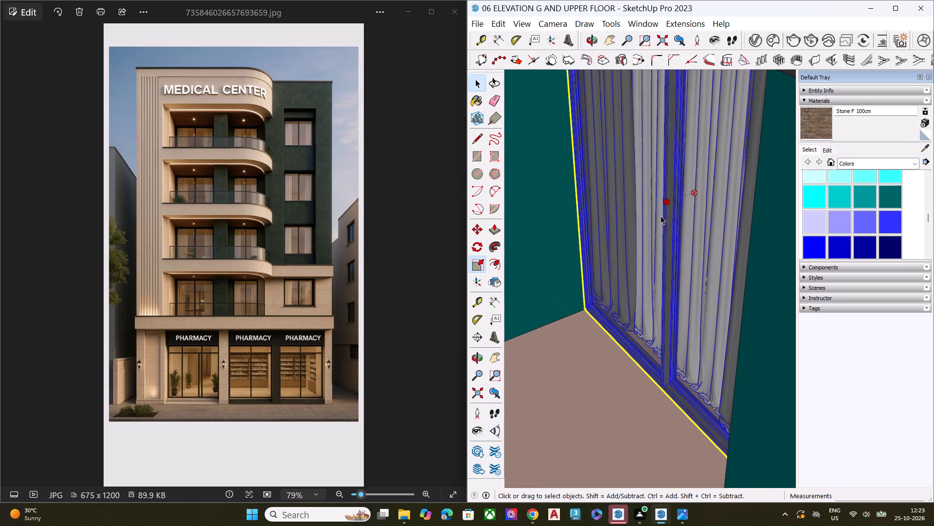
Examine how the top balcony's sliding door fits between its side walls and the slabs, compared with the bays below.
scroll(640, 251, down, 7)
middle_drag(600, 340, 830, 248)
middle_drag(698, 331, 784, 258)
middle_drag(653, 321, 605, 376)
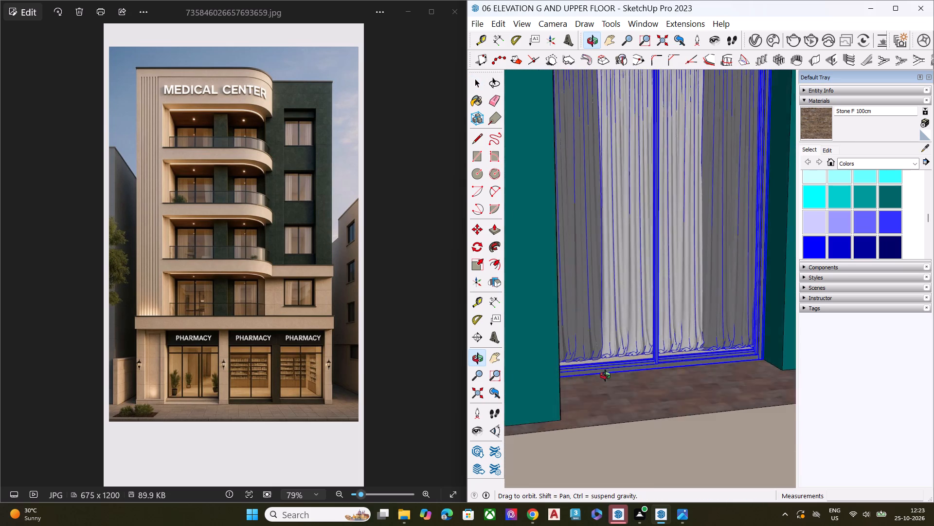
middle_drag(605, 376, 622, 253)
scroll(622, 253, up, 3)
scroll(622, 253, down, 12)
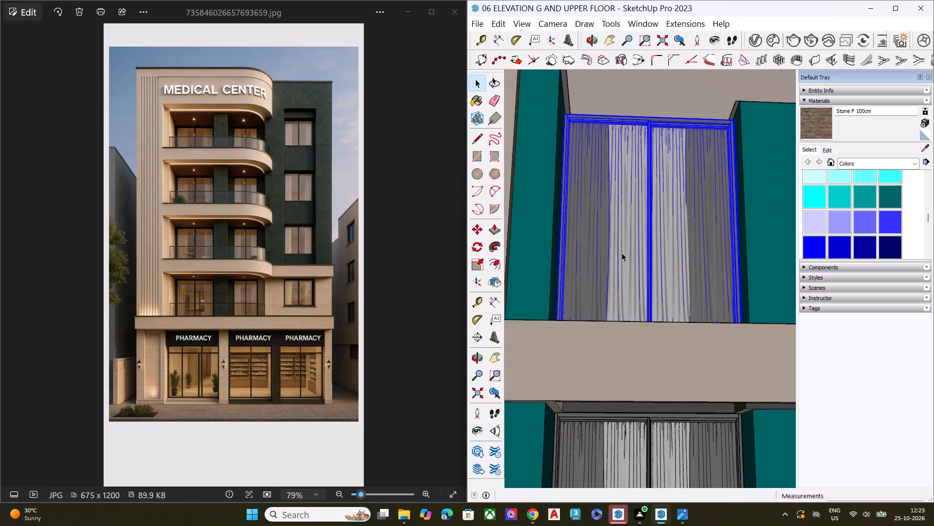
scroll(622, 253, down, 17)
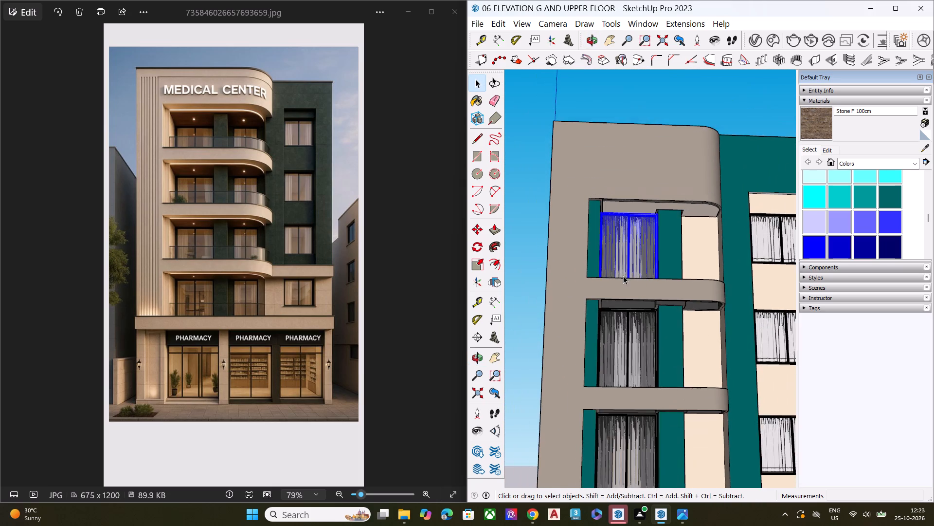
scroll(623, 276, down, 5)
scroll(623, 282, up, 1)
scroll(623, 282, down, 1)
scroll(631, 340, up, 7)
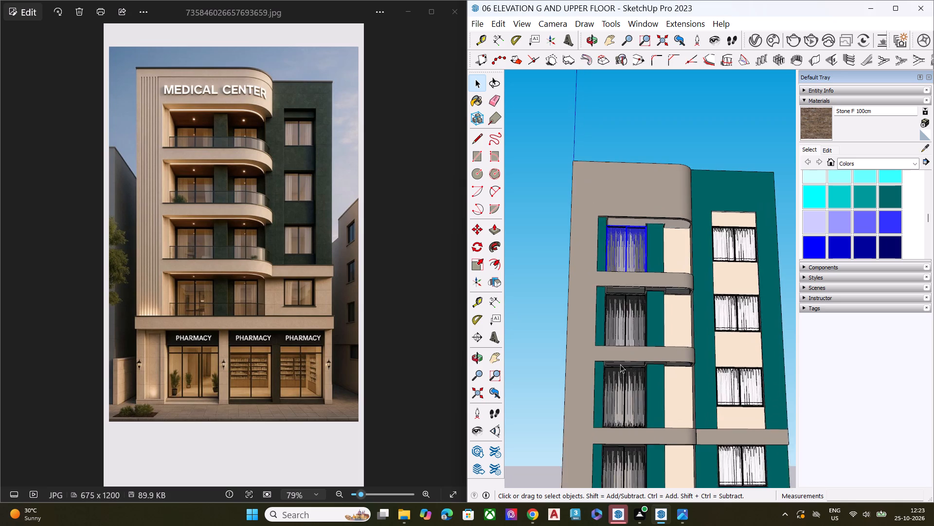
Scale the sliding door of the second balcony from the top vertically to about 0.96, bringing its bottom edge onto the balcony floor line.
scroll(620, 364, up, 13)
middle_drag(657, 332, 649, 402)
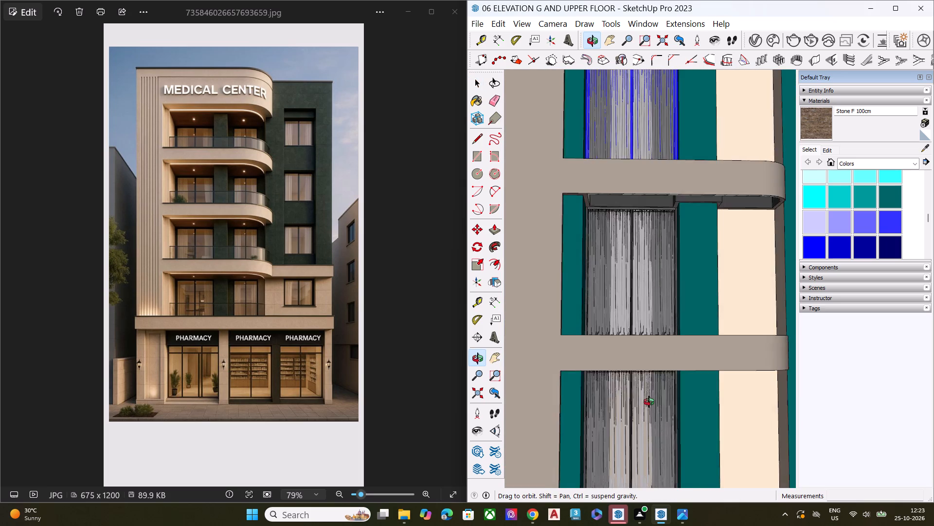
middle_drag(649, 402, 648, 403)
scroll(641, 364, up, 3)
scroll(638, 314, down, 1)
scroll(638, 314, up, 15)
click(637, 320)
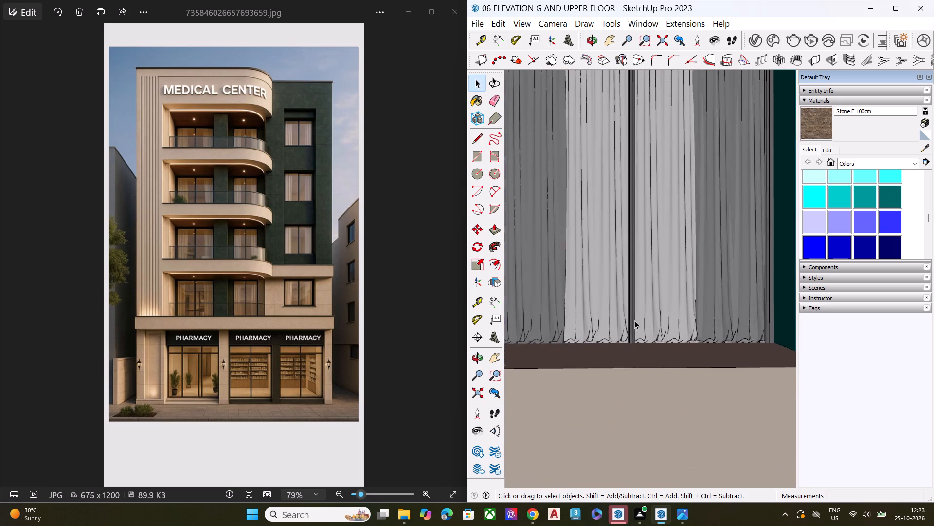
scroll(614, 319, down, 7)
middle_drag(640, 326, 636, 371)
key(s)
scroll(635, 336, up, 3)
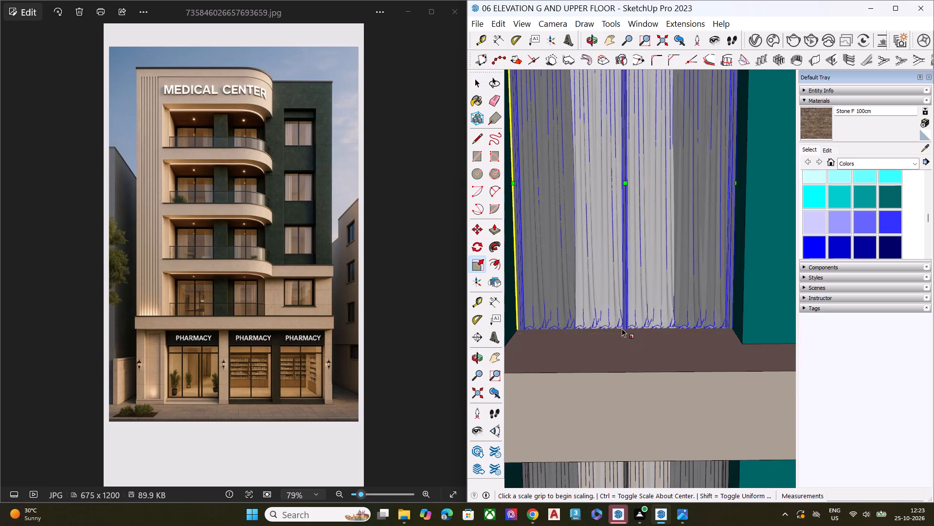
scroll(622, 328, up, 1)
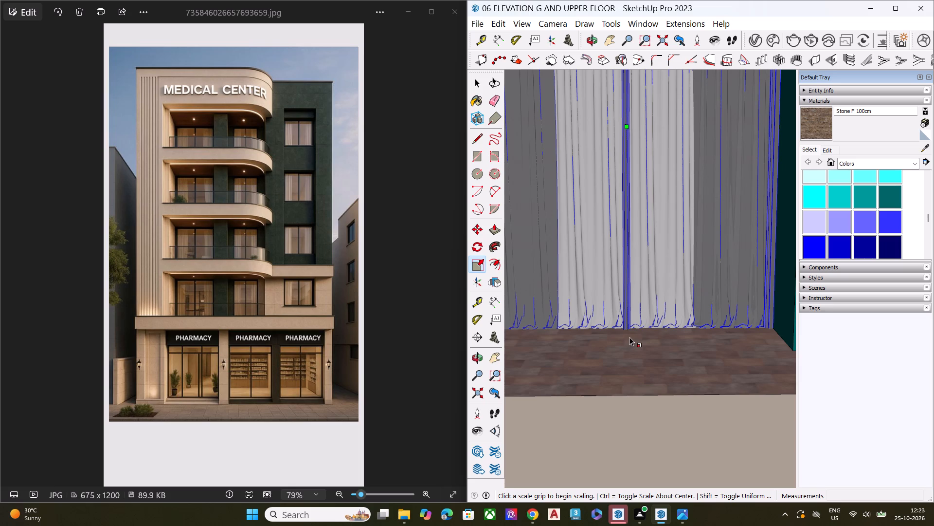
click(630, 341)
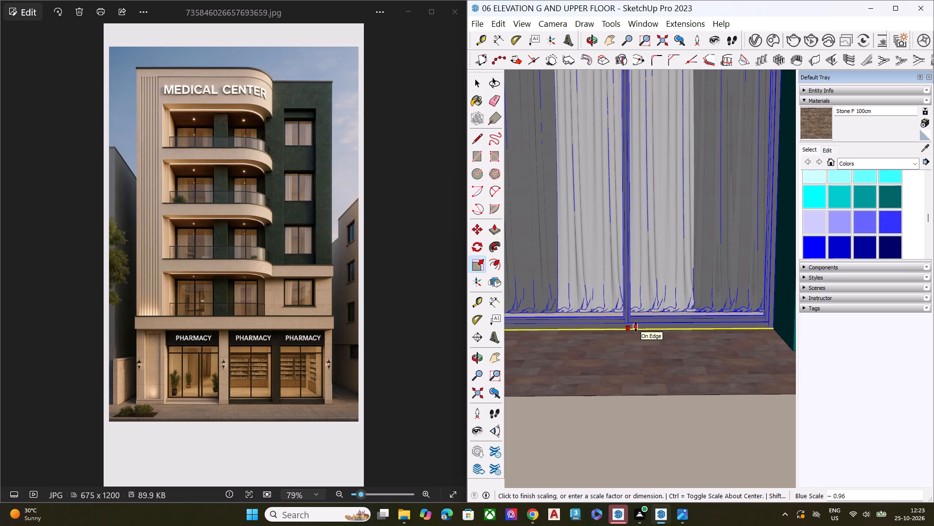
click(636, 328)
middle_drag(706, 347, 667, 377)
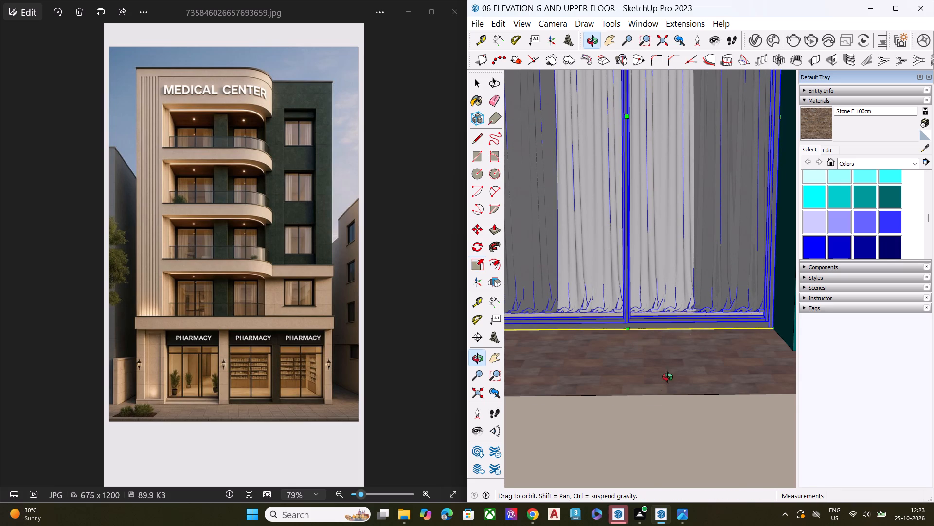
middle_drag(667, 377, 574, 429)
scroll(575, 362, up, 1)
scroll(597, 318, down, 1)
scroll(598, 315, up, 4)
scroll(605, 303, down, 1)
scroll(605, 303, up, 7)
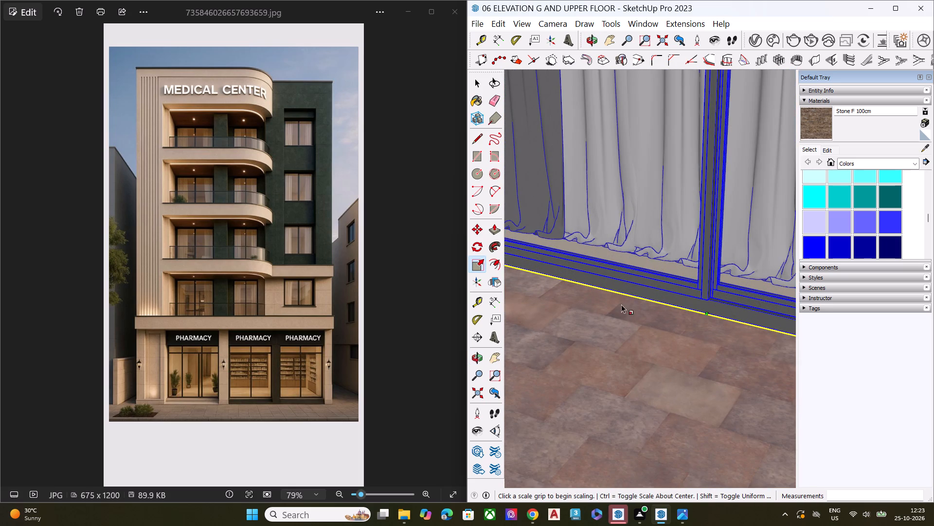
scroll(600, 301, down, 10)
middle_drag(611, 348, 721, 288)
key(space)
Check the lower balcony doors, examining the top and bottom fit of the door in the third balcony from the top.
scroll(610, 291, down, 8)
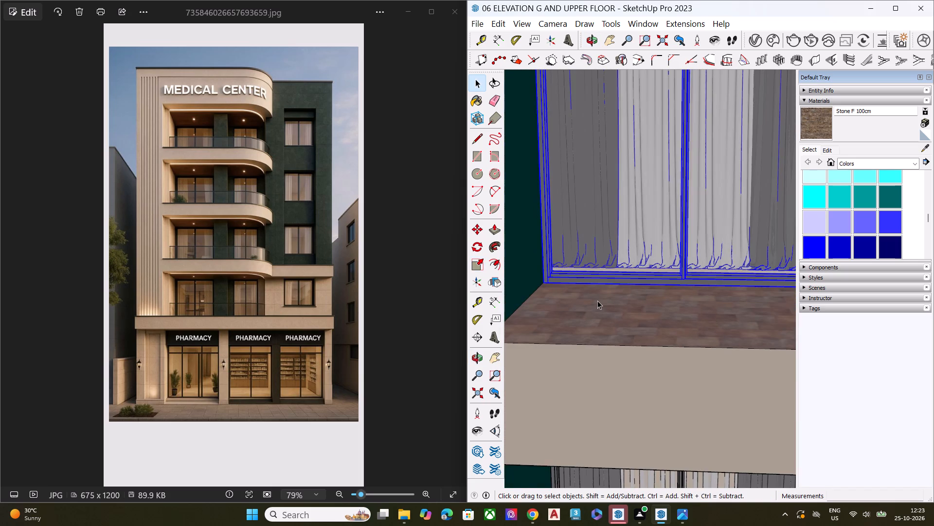
scroll(597, 299, down, 18)
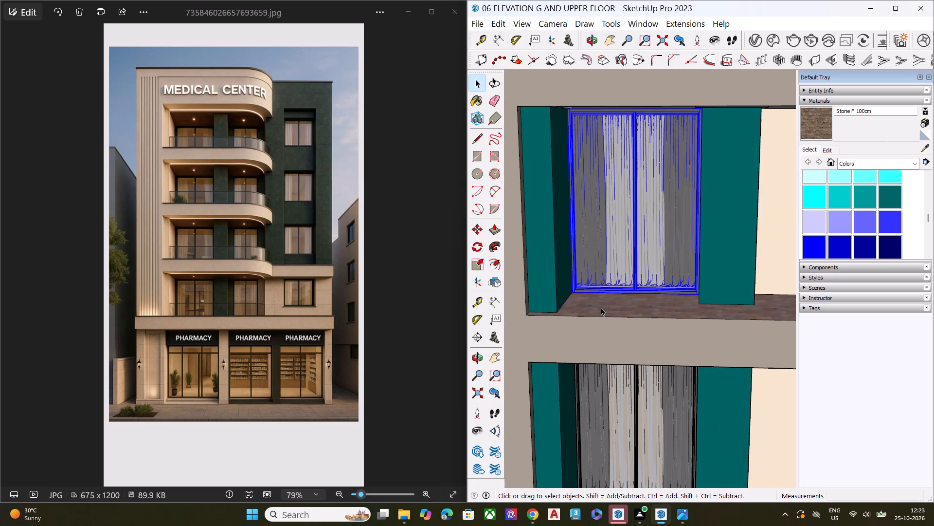
scroll(604, 298, down, 13)
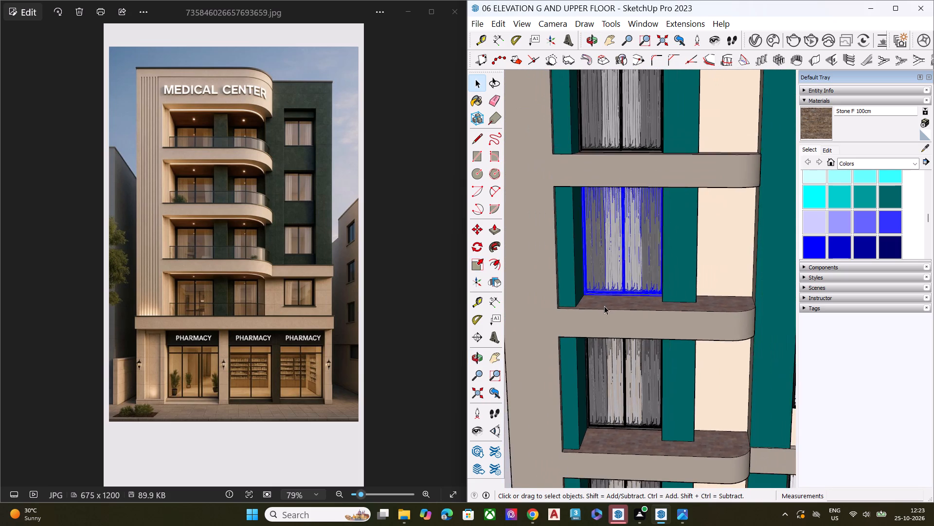
scroll(604, 306, down, 1)
scroll(622, 402, up, 1)
scroll(624, 406, down, 2)
scroll(625, 407, up, 19)
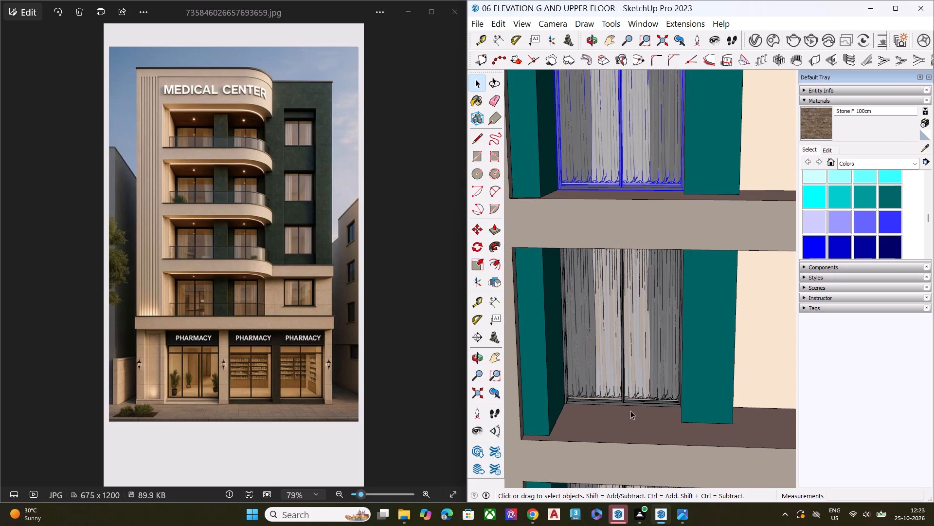
middle_drag(633, 409, 574, 338)
scroll(574, 338, up, 4)
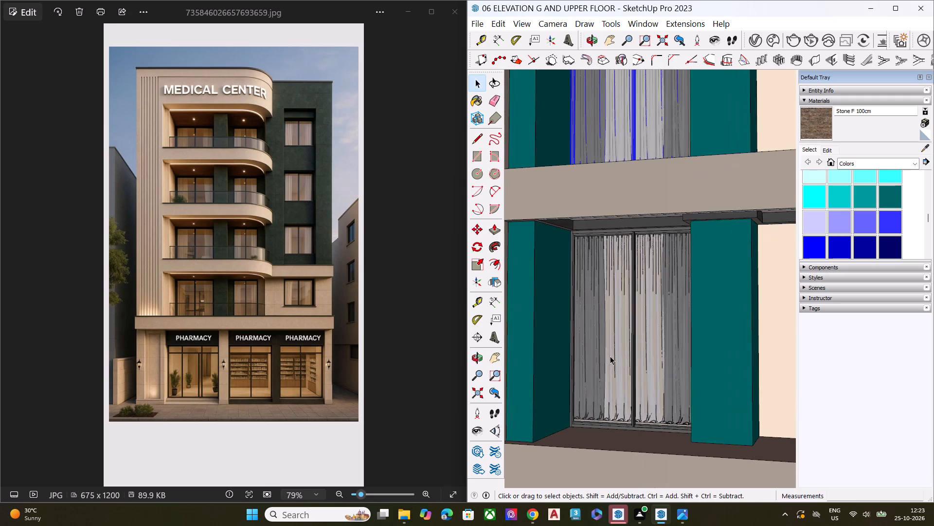
Examine from below how the balcony doors meet the slab edges and teal pillars, comparing the upper bays.
scroll(610, 356, up, 3)
scroll(639, 322, down, 8)
middle_drag(639, 335, 716, 319)
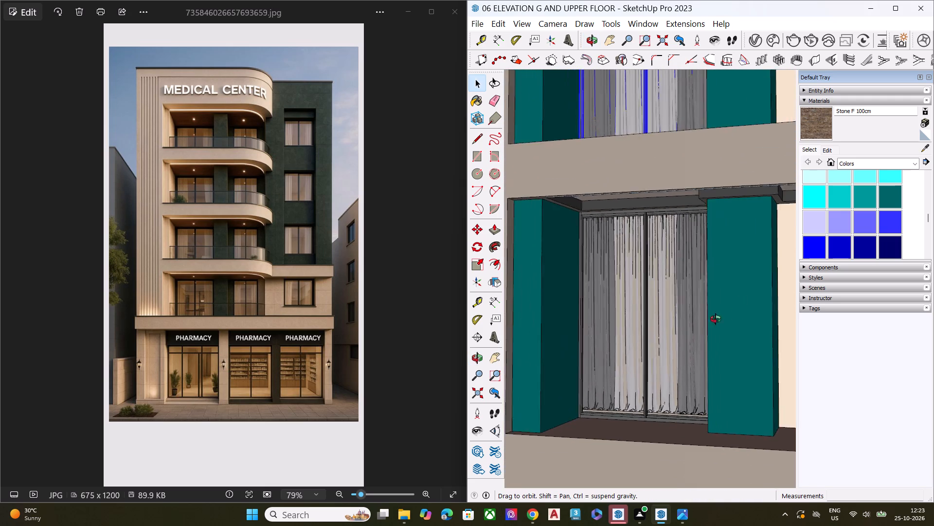
middle_drag(716, 319, 841, 301)
middle_drag(569, 353, 665, 283)
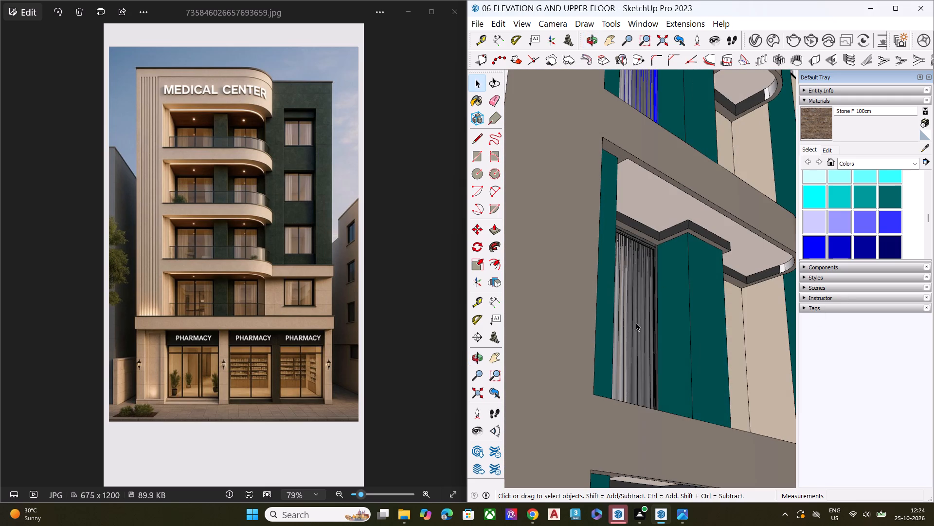
scroll(630, 335, down, 8)
scroll(613, 345, up, 1)
scroll(613, 346, down, 15)
scroll(638, 182, up, 1)
scroll(636, 179, down, 1)
scroll(629, 170, up, 3)
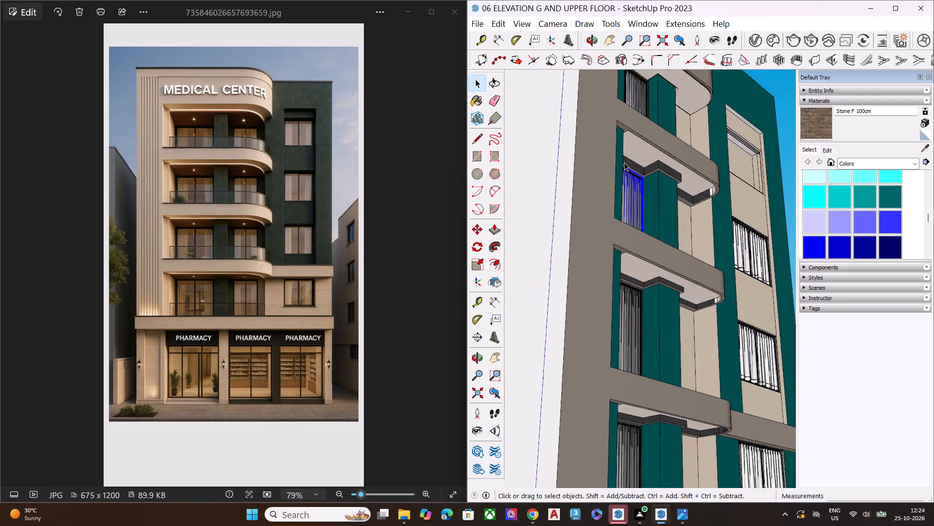
scroll(624, 162, up, 11)
scroll(657, 214, up, 8)
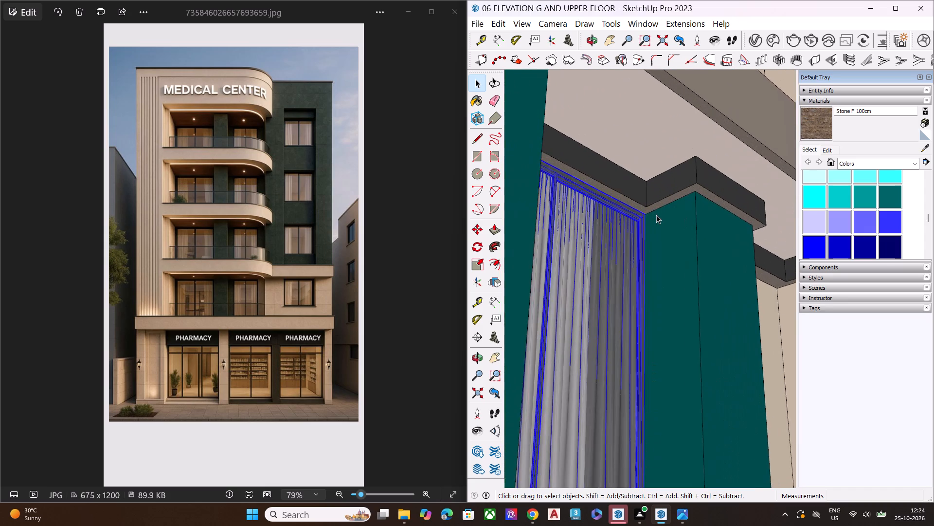
scroll(631, 222, down, 10)
scroll(606, 238, up, 1)
scroll(615, 226, down, 1)
scroll(615, 228, up, 2)
scroll(615, 229, down, 2)
scroll(616, 237, up, 1)
scroll(616, 242, down, 15)
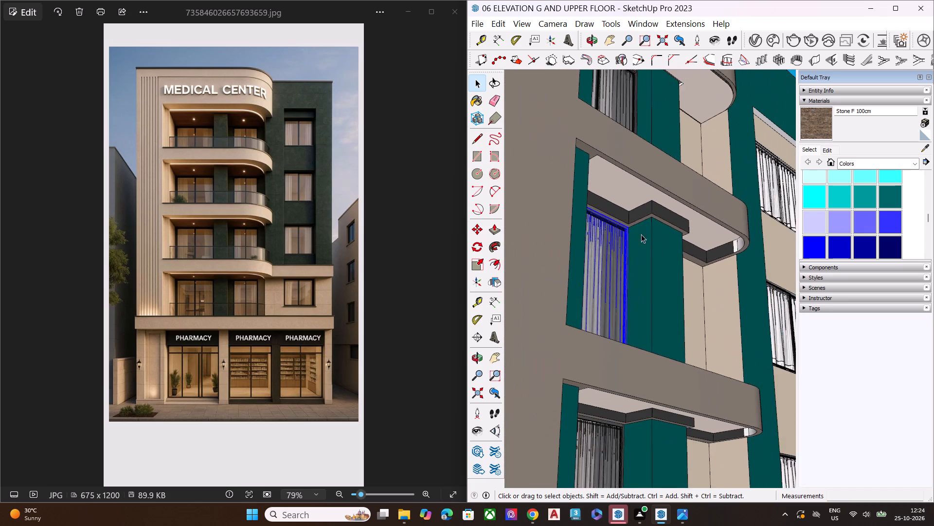
scroll(653, 228, down, 9)
scroll(626, 257, down, 7)
click(734, 181)
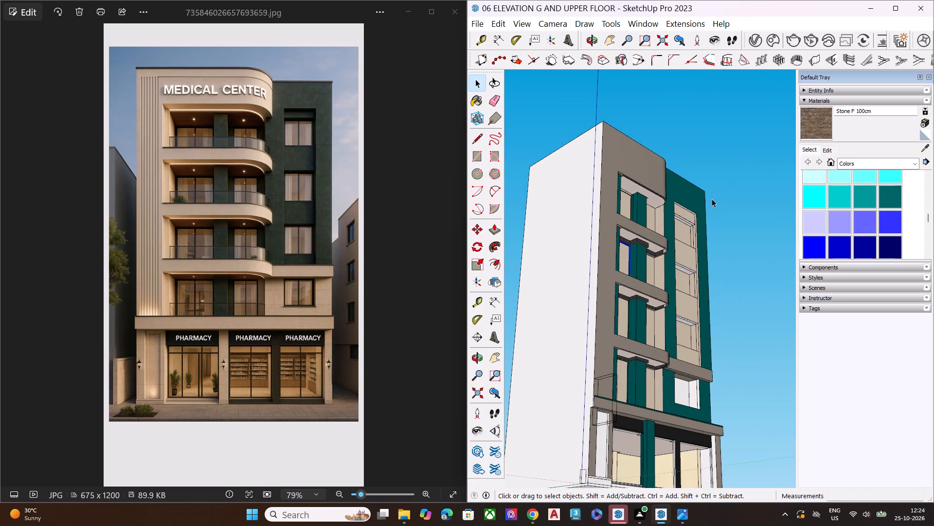
Push/Pull the narrow slab face above the top balcony door's corner by about 6 13/16" to close the gap to the teal pillar.
scroll(647, 210, up, 7)
scroll(630, 207, down, 1)
scroll(631, 206, up, 18)
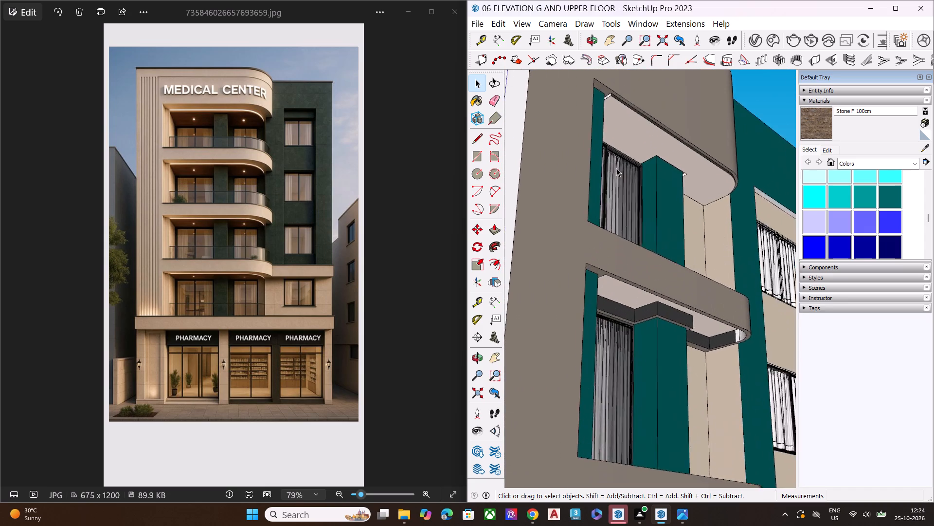
scroll(640, 171, up, 8)
middle_drag(642, 182, 553, 300)
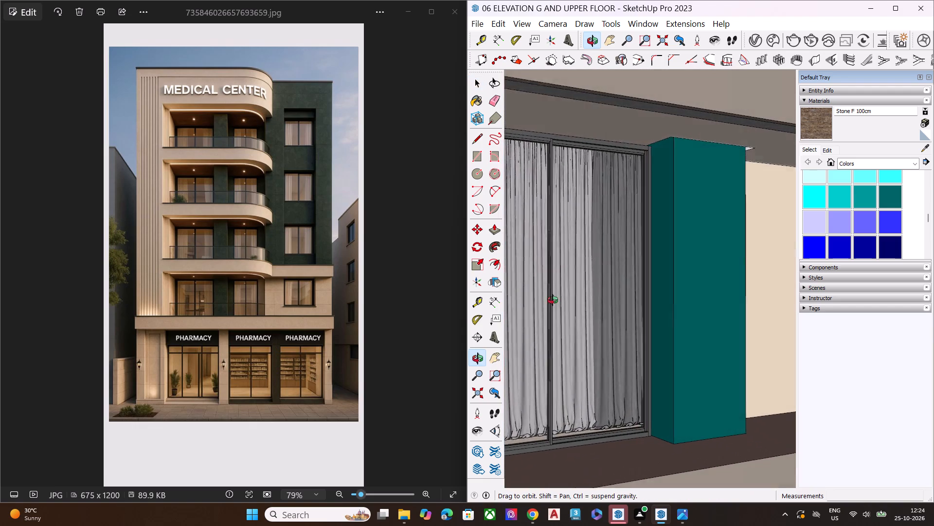
middle_drag(553, 300, 539, 307)
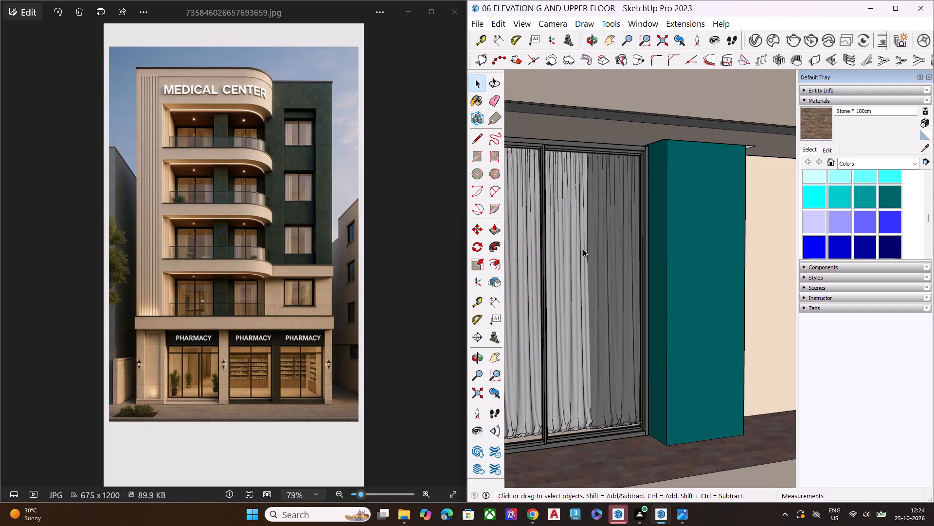
scroll(506, 252, down, 8)
middle_drag(574, 281, 509, 297)
scroll(532, 229, up, 9)
scroll(635, 175, up, 8)
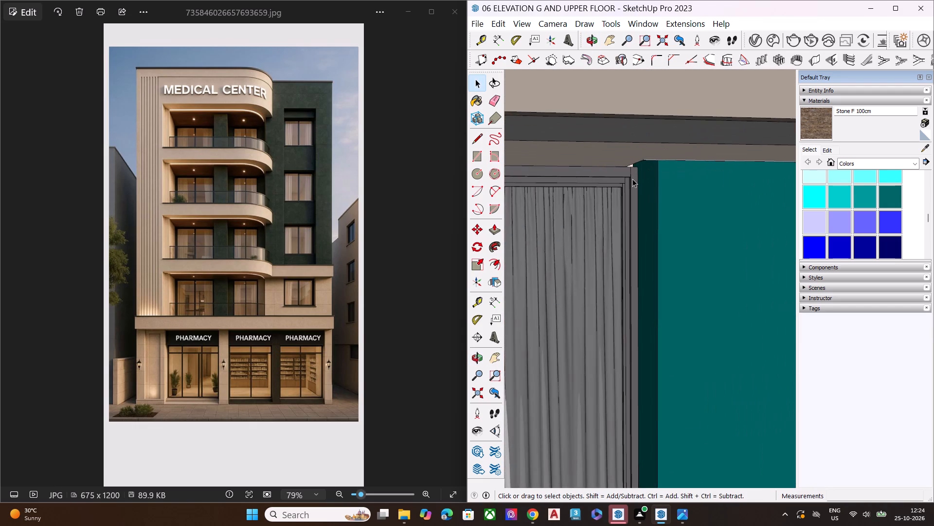
scroll(632, 179, up, 11)
middle_drag(628, 187, 569, 192)
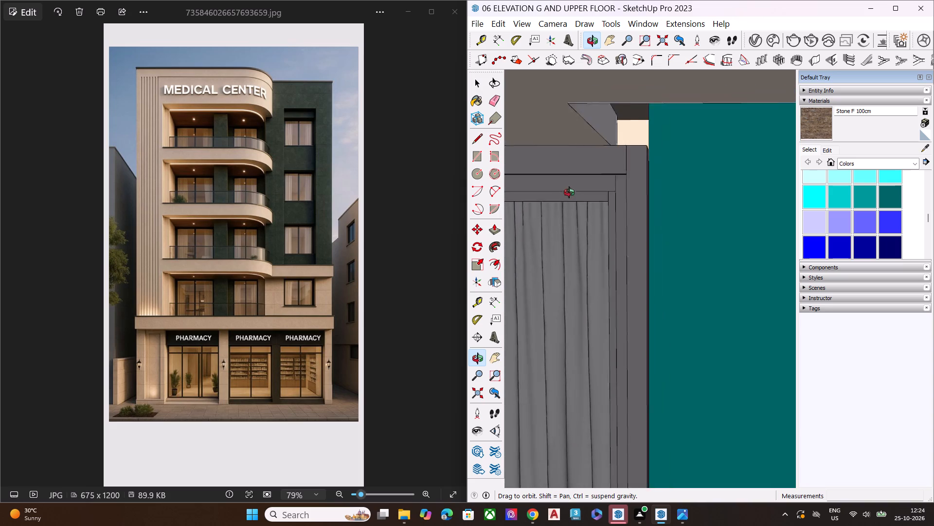
middle_drag(569, 192, 581, 152)
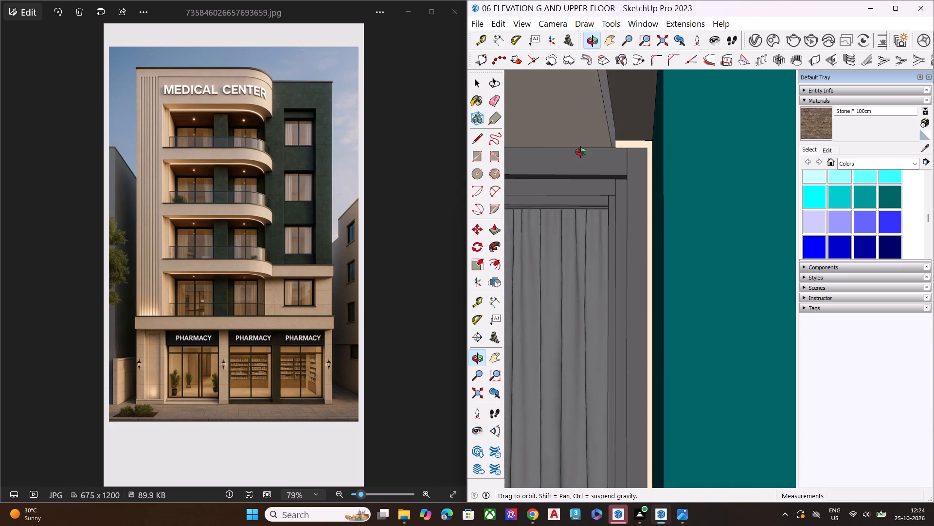
middle_drag(581, 152, 578, 159)
scroll(611, 136, up, 1)
click(607, 129)
click(615, 118)
click(611, 121)
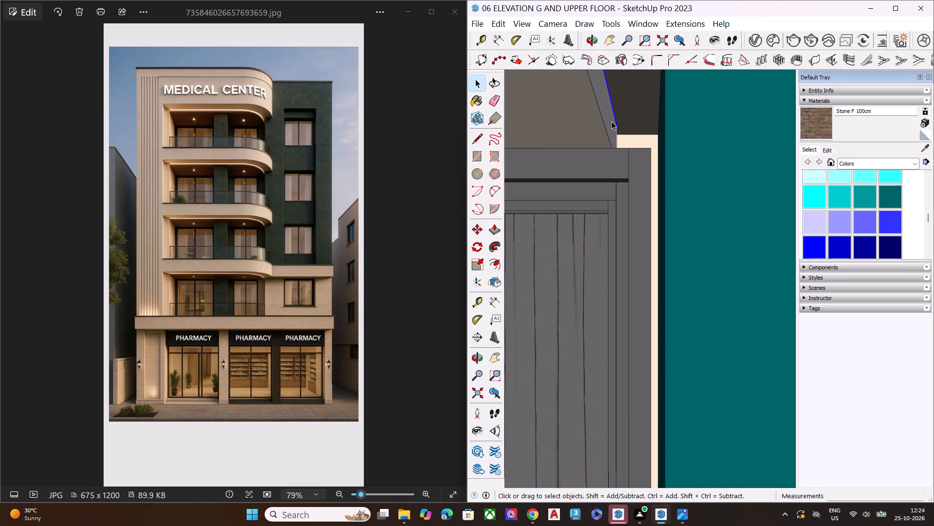
key(p)
click(611, 121)
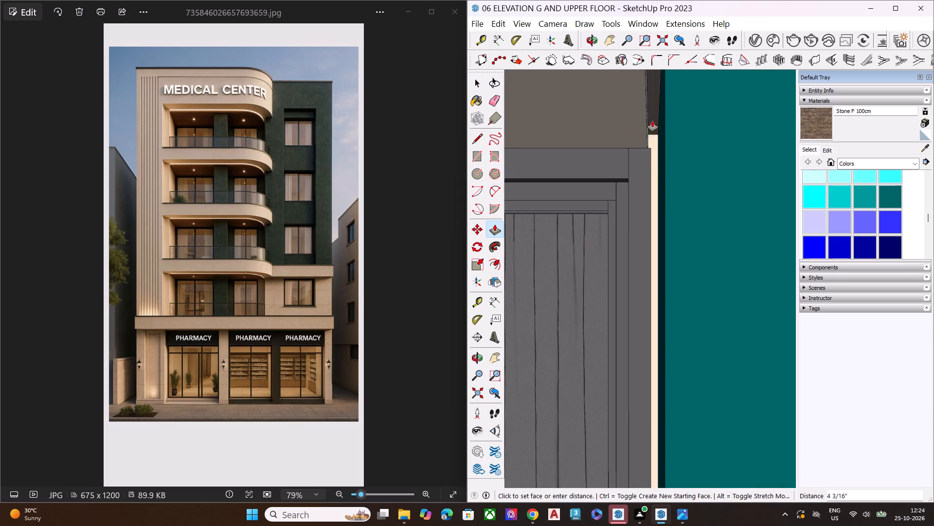
click(670, 124)
key(space)
scroll(623, 173, down, 7)
middle_drag(606, 156, 541, 143)
scroll(593, 134, up, 4)
scroll(593, 134, down, 1)
scroll(593, 134, up, 2)
click(593, 134)
middle_drag(603, 149, 666, 141)
key(p)
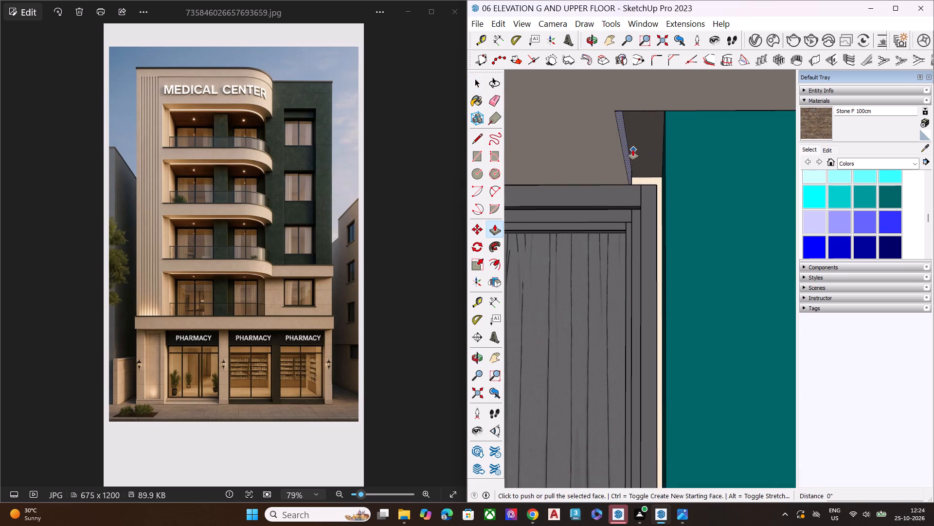
click(632, 150)
click(673, 150)
key(space)
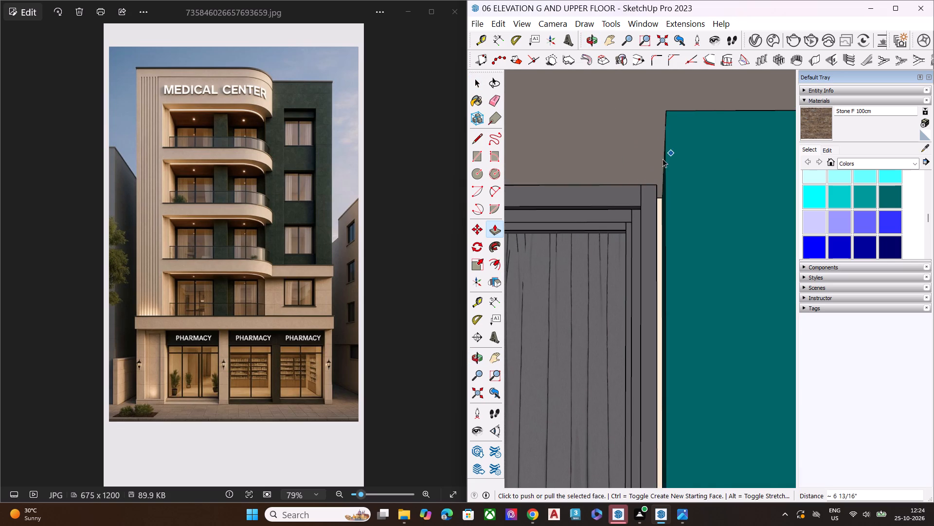
Scale the top balcony's sliding door in width along the red axis so its frame meets the side of the teal pillar.
scroll(601, 205, down, 8)
middle_drag(614, 221, 683, 244)
scroll(649, 236, up, 8)
scroll(596, 215, down, 1)
scroll(596, 215, up, 2)
middle_drag(619, 205, 595, 187)
scroll(595, 187, up, 7)
click(625, 189)
scroll(545, 181, down, 3)
scroll(530, 181, up, 1)
scroll(530, 181, down, 6)
scroll(529, 180, up, 1)
scroll(529, 180, down, 1)
scroll(529, 180, up, 1)
scroll(533, 179, down, 4)
scroll(593, 171, up, 1)
scroll(593, 172, down, 20)
scroll(563, 283, up, 11)
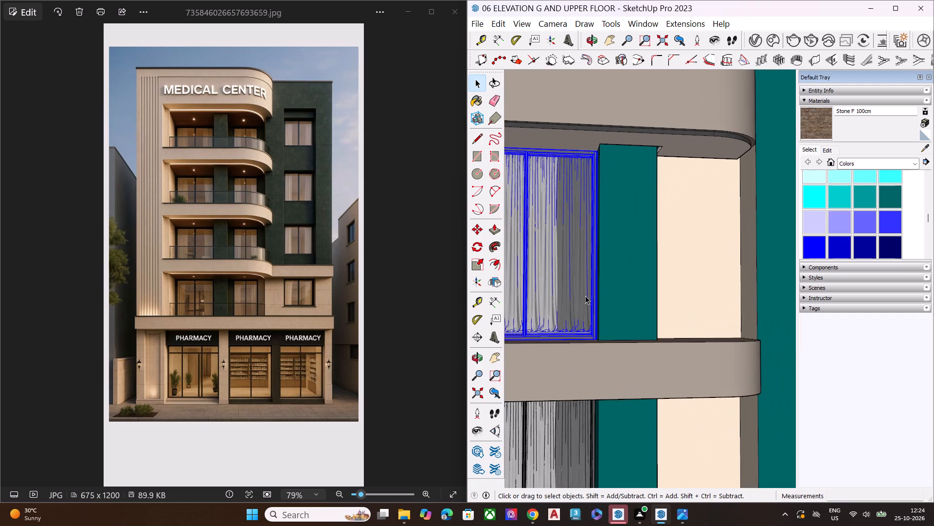
scroll(588, 296, up, 1)
scroll(588, 296, down, 3)
scroll(588, 296, up, 4)
key(s)
scroll(581, 254, up, 8)
scroll(622, 193, up, 5)
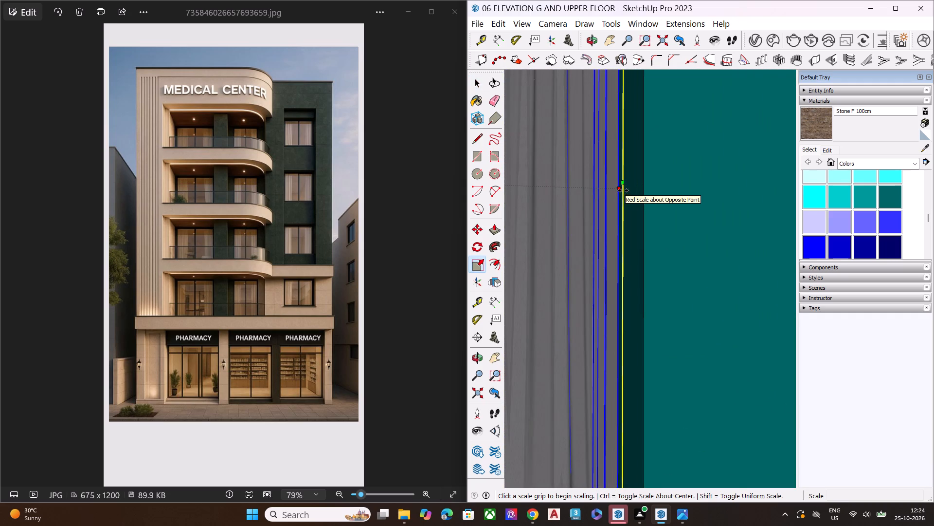
click(624, 188)
key(space)
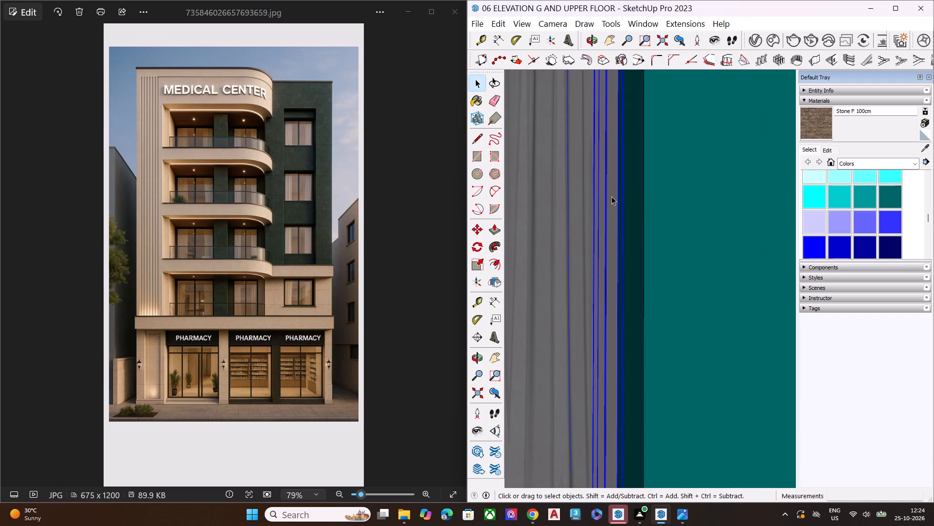
click(611, 197)
key(s)
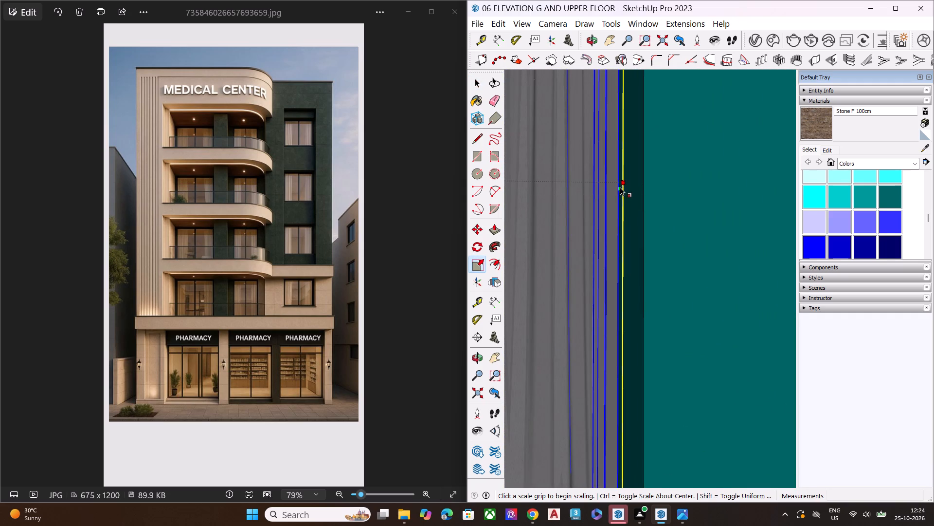
click(619, 190)
click(632, 191)
key(space)
scroll(568, 230, down, 5)
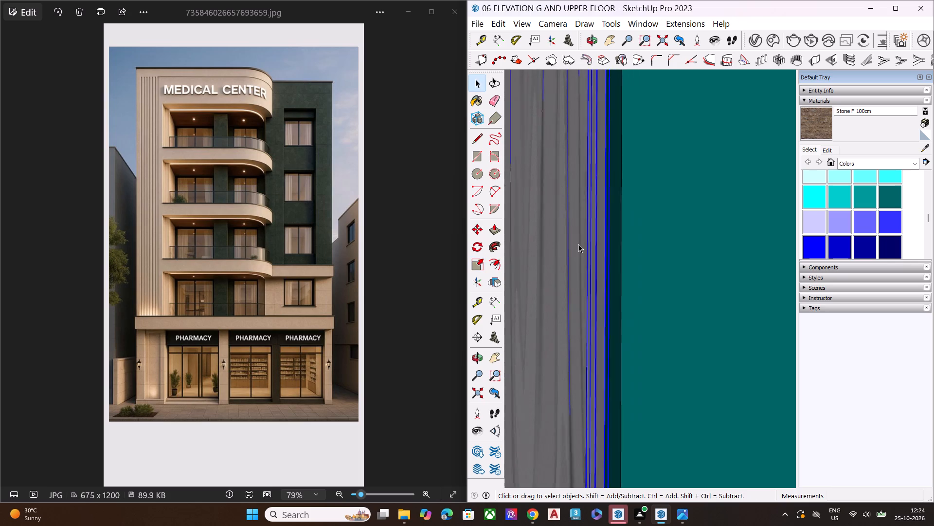
scroll(578, 244, down, 4)
key(space)
scroll(578, 244, down, 9)
scroll(578, 251, up, 1)
scroll(578, 259, down, 12)
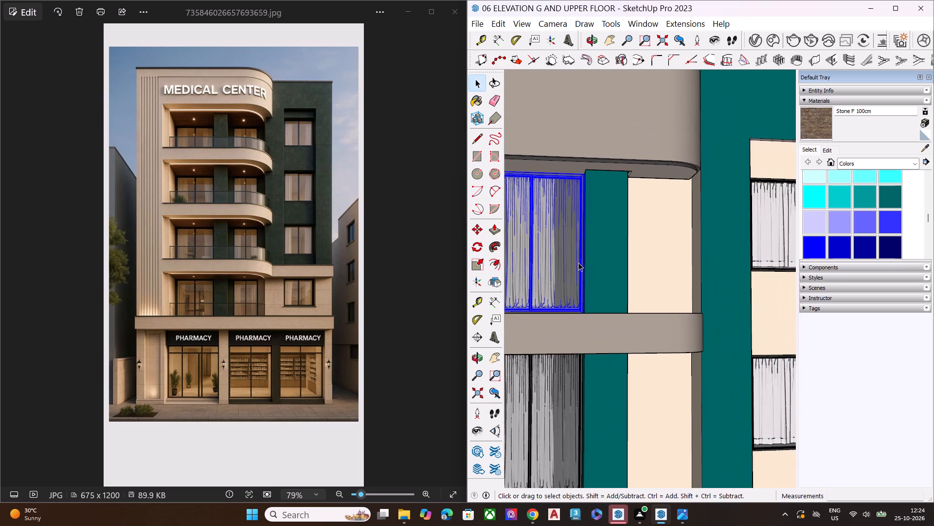
scroll(578, 263, down, 12)
click(742, 124)
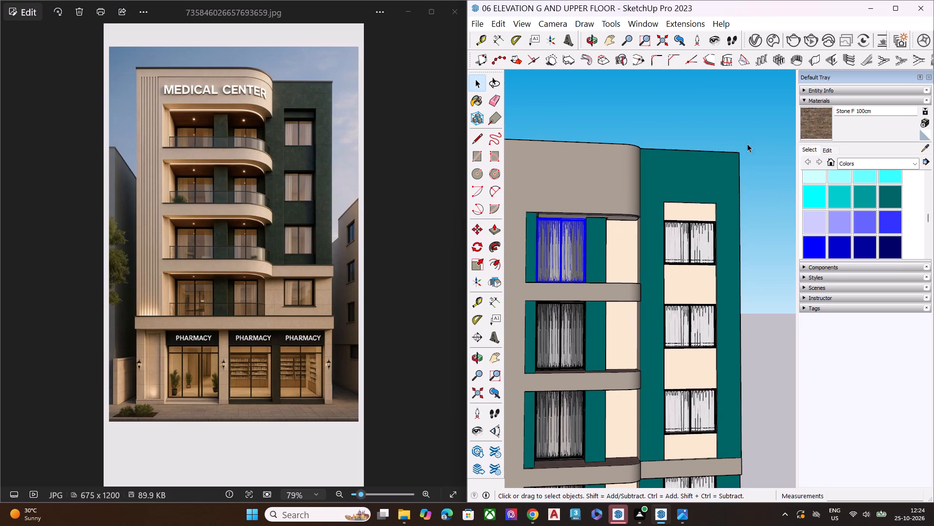
Copy the top balcony's sliding door about 19' 6" past the teal pillar, to the upper corner of the cream bay.
middle_drag(737, 216, 574, 236)
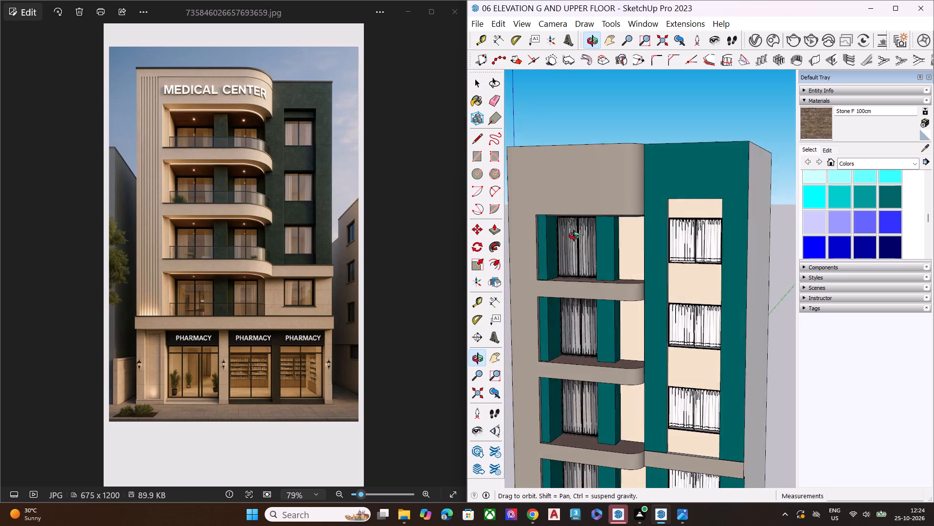
scroll(574, 236, up, 20)
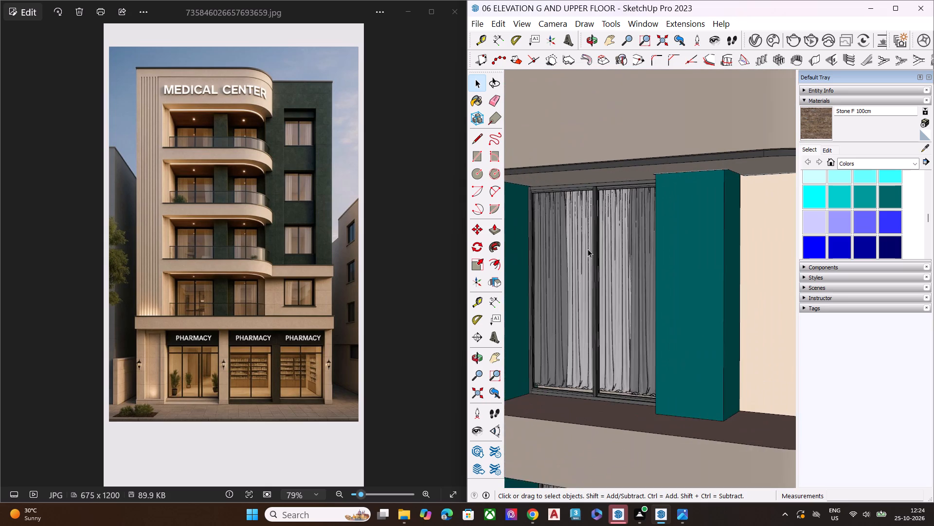
click(588, 249)
middle_drag(647, 273, 834, 201)
scroll(666, 188, up, 5)
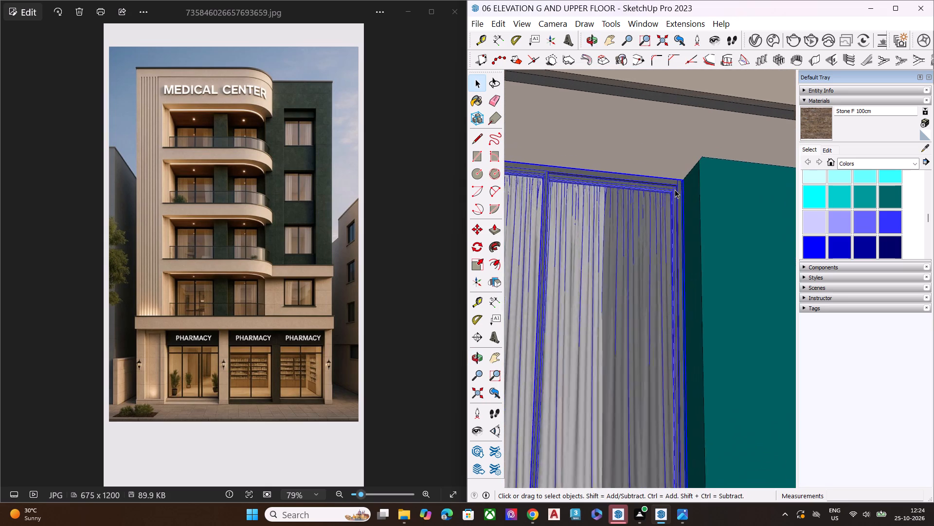
scroll(675, 189, up, 2)
key(m)
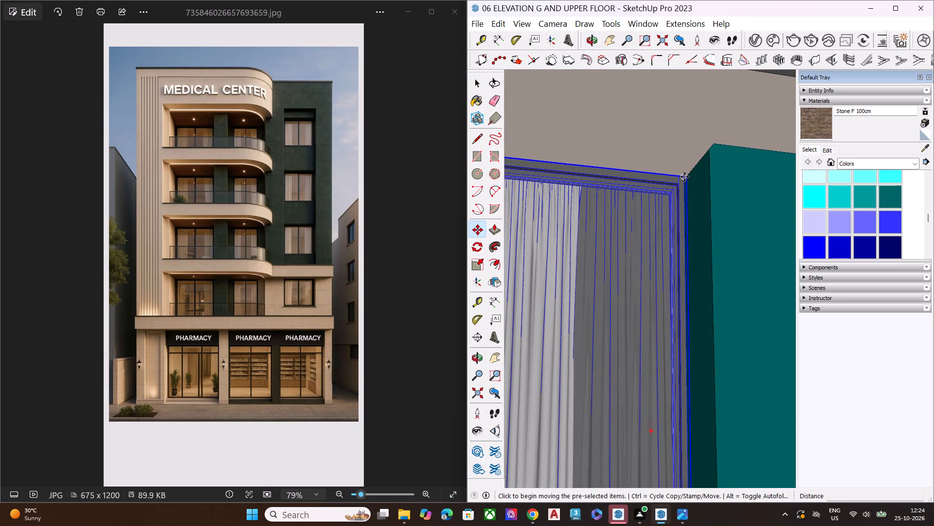
scroll(683, 183, up, 1)
scroll(684, 182, down, 2)
scroll(684, 182, up, 5)
scroll(672, 188, down, 1)
scroll(672, 188, up, 3)
scroll(671, 188, down, 2)
scroll(671, 188, up, 12)
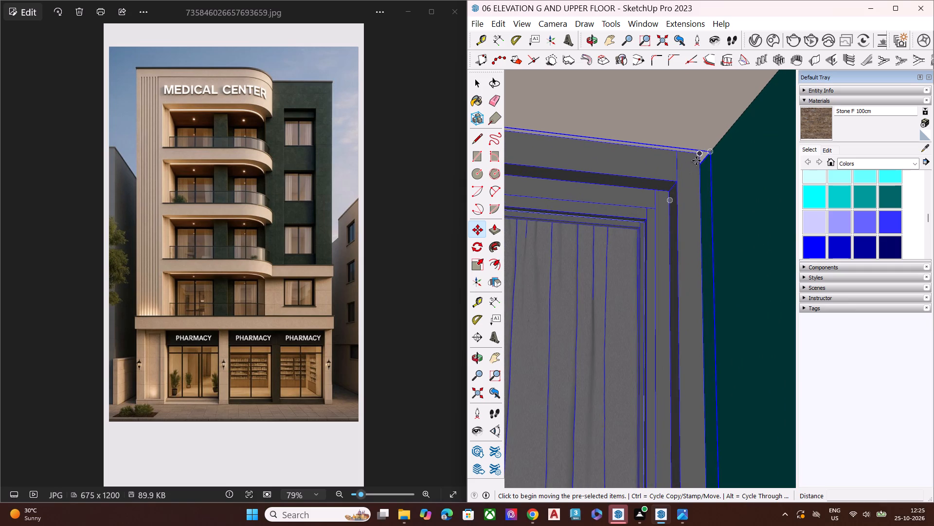
click(700, 155)
scroll(539, 205, down, 8)
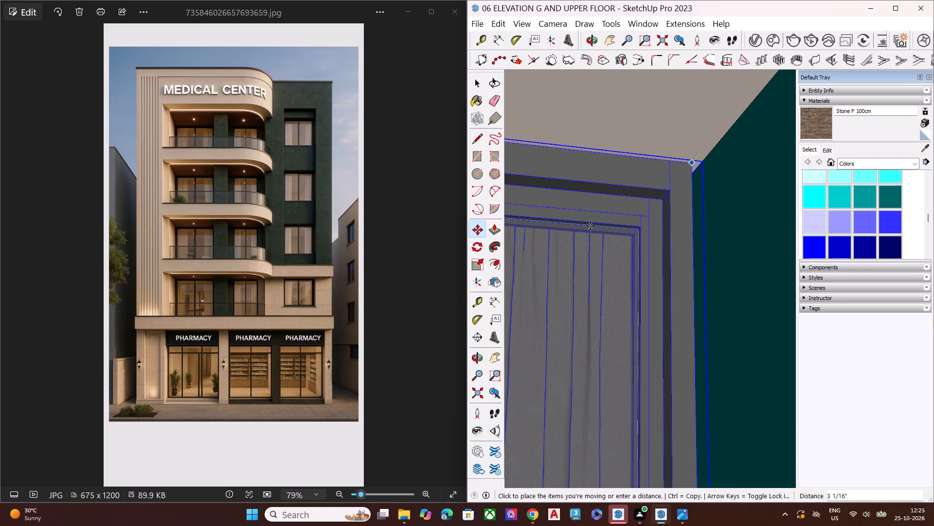
scroll(680, 210, down, 1)
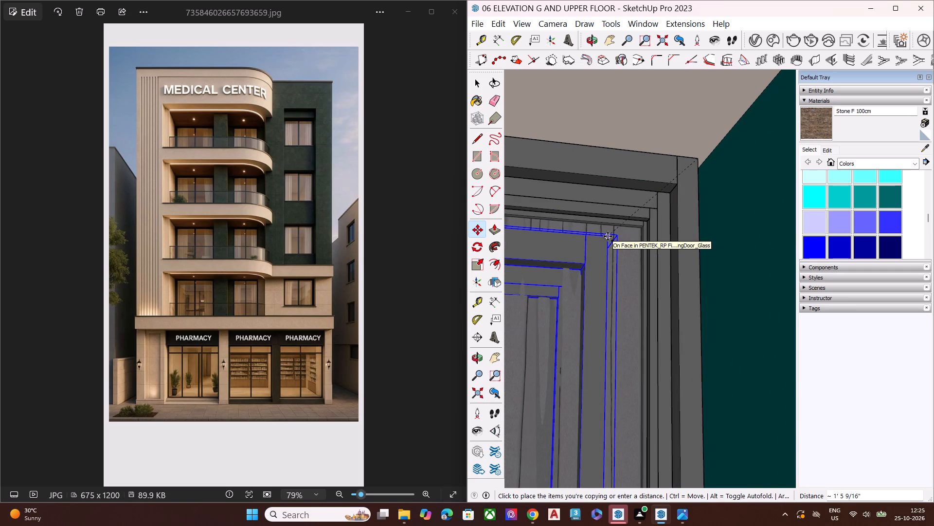
scroll(634, 172, down, 8)
scroll(525, 217, down, 8)
scroll(525, 217, up, 2)
scroll(525, 217, down, 2)
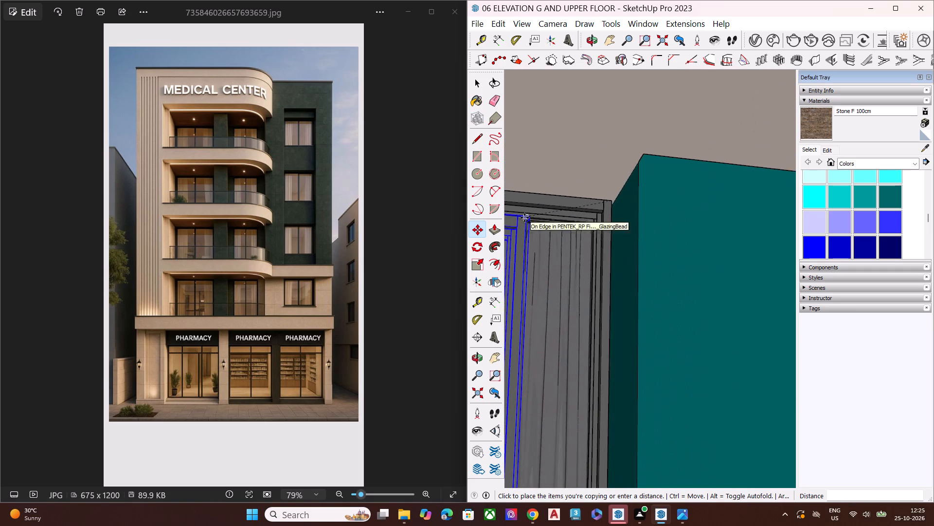
scroll(524, 218, down, 13)
scroll(632, 236, down, 2)
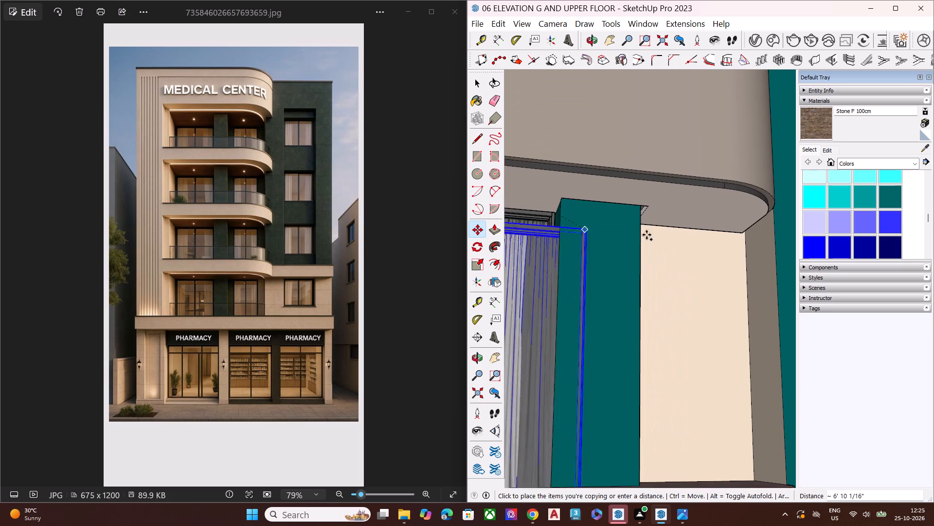
scroll(647, 235, down, 6)
middle_drag(697, 269, 646, 346)
scroll(720, 230, up, 9)
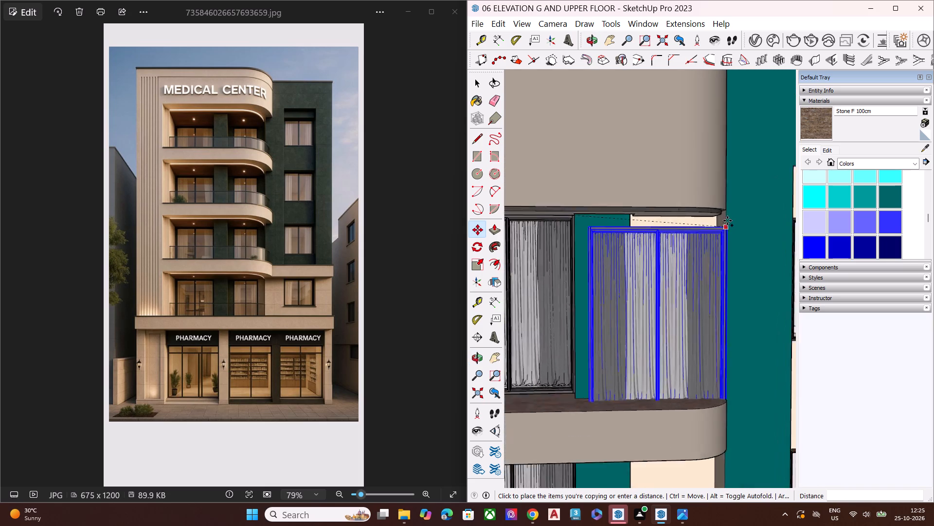
middle_drag(700, 228, 715, 179)
scroll(704, 224, up, 9)
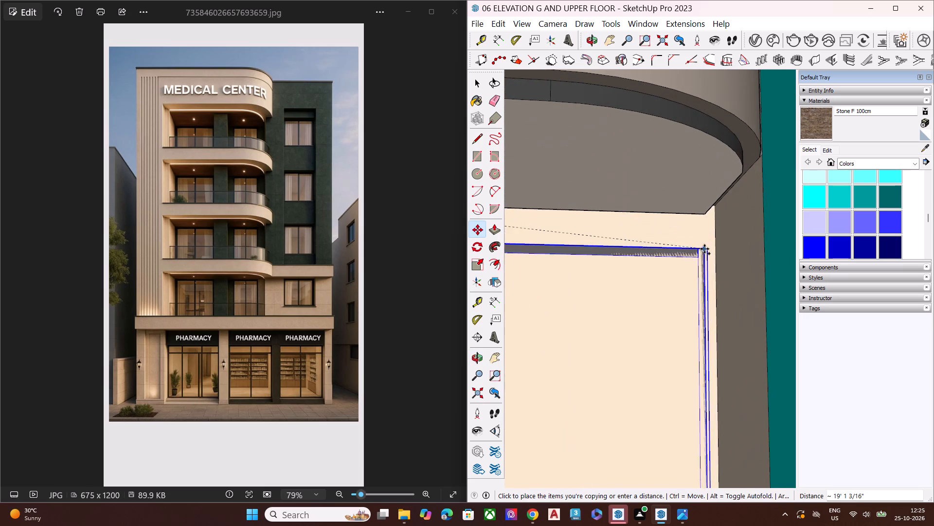
scroll(715, 212, up, 8)
scroll(722, 204, down, 1)
scroll(722, 204, up, 1)
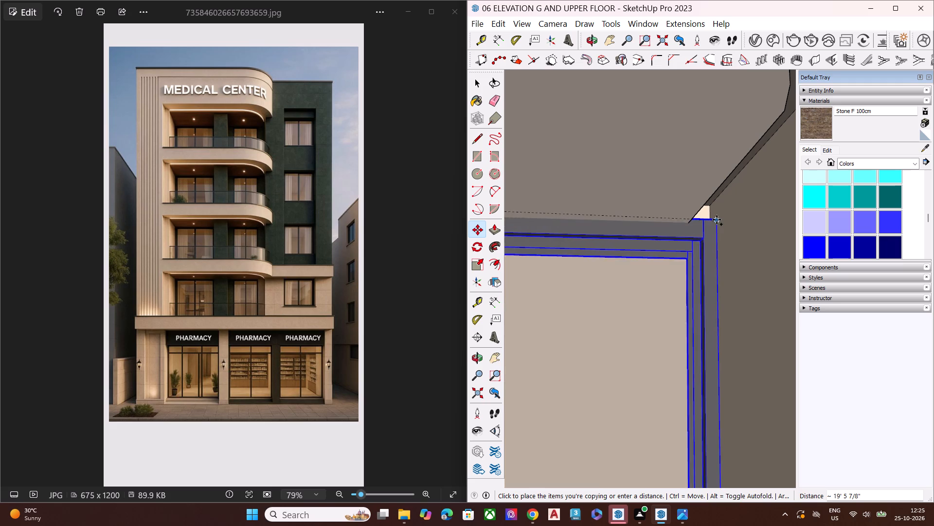
click(721, 216)
Scale down the copied door's width along the red axis so it takes up only part of the cream bay.
scroll(682, 230, down, 12)
scroll(667, 227, up, 3)
scroll(667, 228, down, 1)
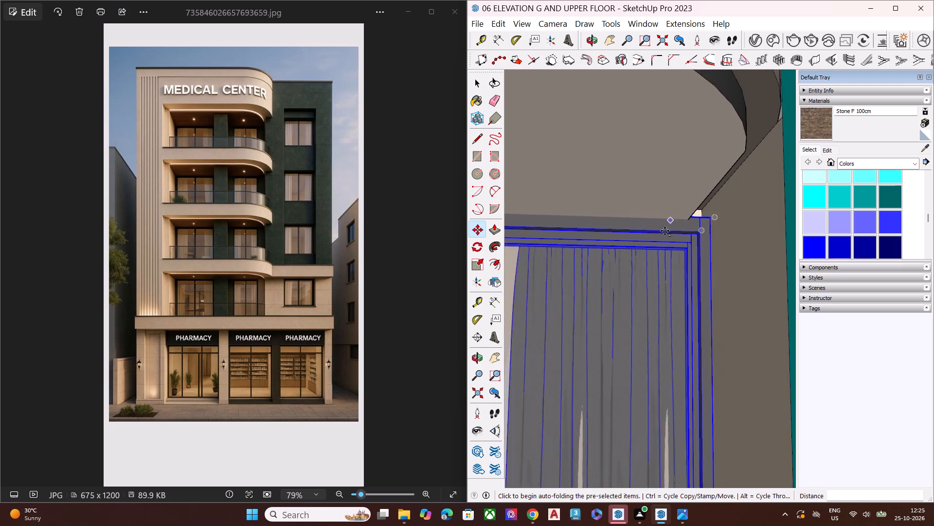
scroll(665, 231, down, 1)
scroll(664, 231, up, 2)
scroll(663, 233, down, 2)
scroll(662, 234, up, 3)
scroll(636, 188, down, 2)
scroll(634, 209, up, 4)
scroll(636, 216, down, 16)
scroll(644, 253, up, 1)
scroll(644, 253, down, 10)
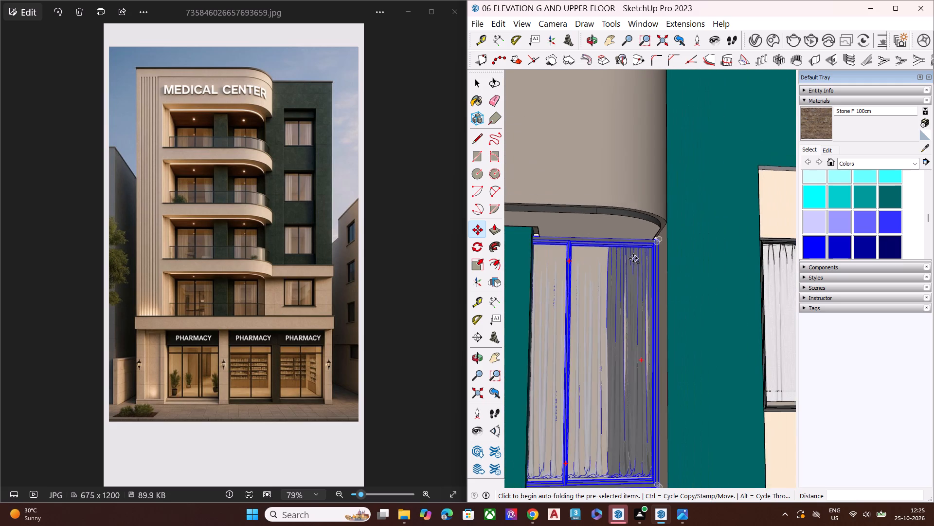
scroll(593, 241, down, 8)
middle_drag(612, 279, 604, 340)
scroll(572, 324, up, 2)
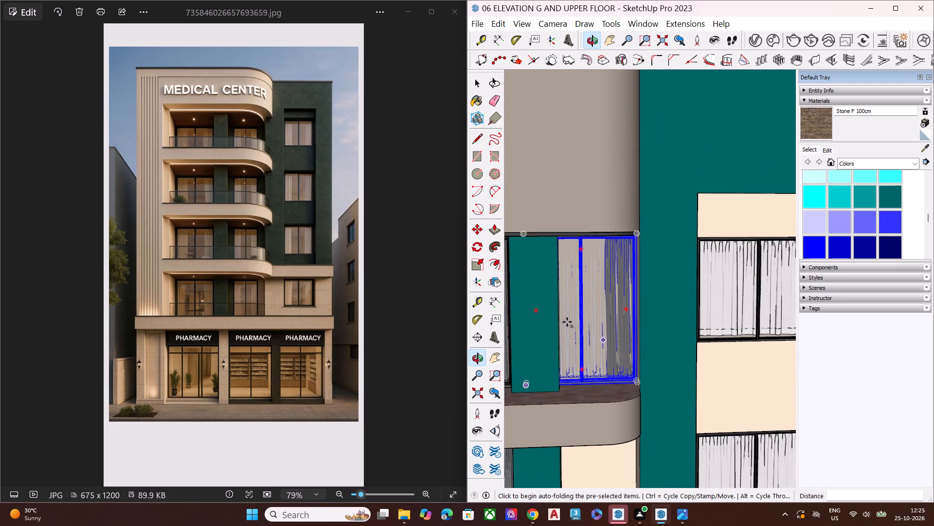
scroll(567, 322, up, 2)
scroll(621, 318, down, 5)
middle_drag(624, 321, 566, 261)
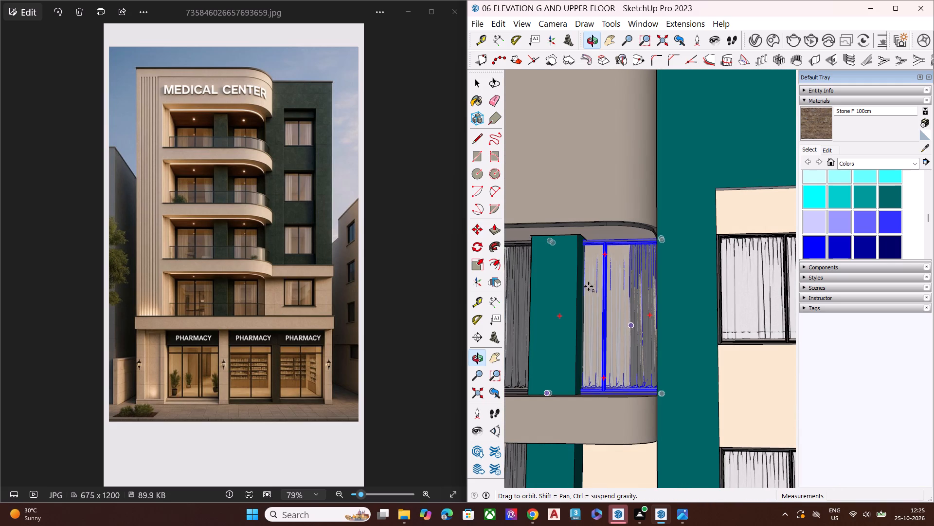
scroll(591, 294, down, 1)
scroll(591, 294, up, 7)
key(s)
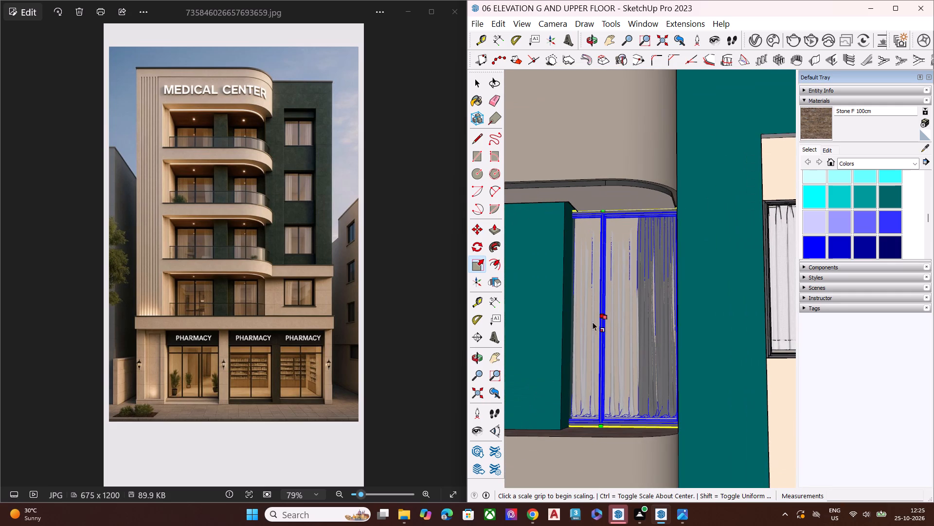
scroll(615, 331, down, 7)
middle_drag(594, 332, 618, 330)
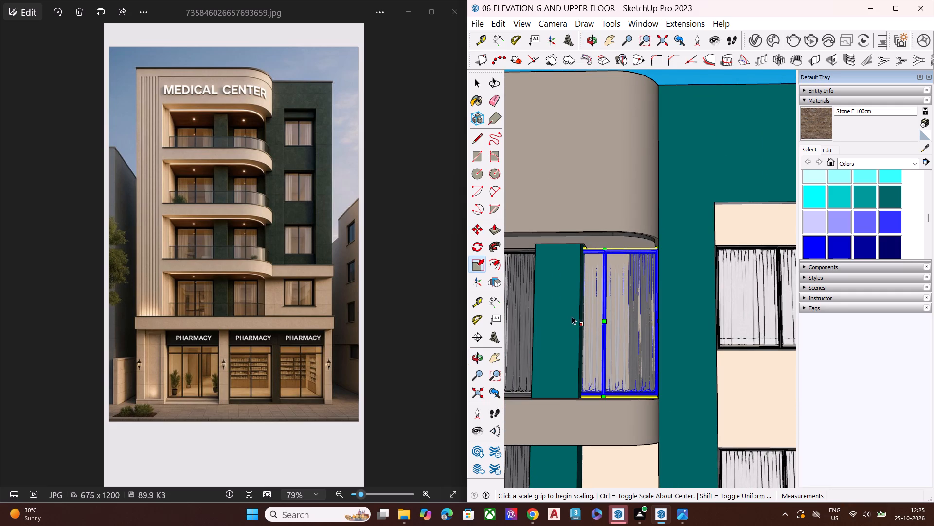
scroll(642, 320, up, 4)
scroll(642, 320, down, 2)
scroll(642, 320, up, 5)
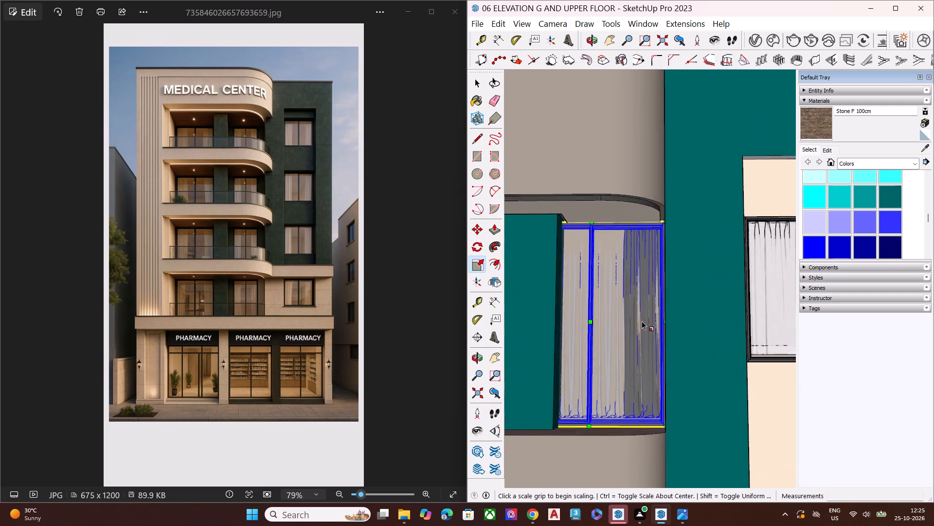
middle_drag(651, 327, 706, 364)
scroll(692, 348, up, 12)
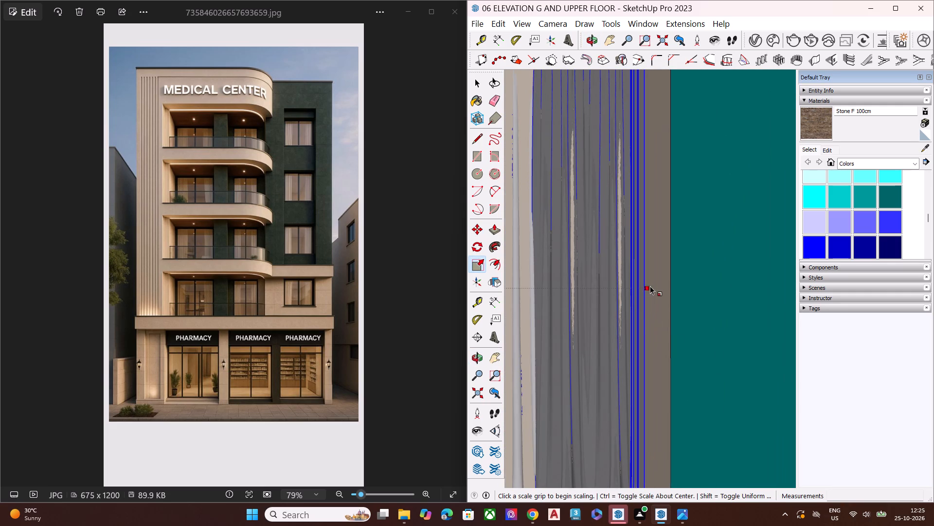
click(642, 288)
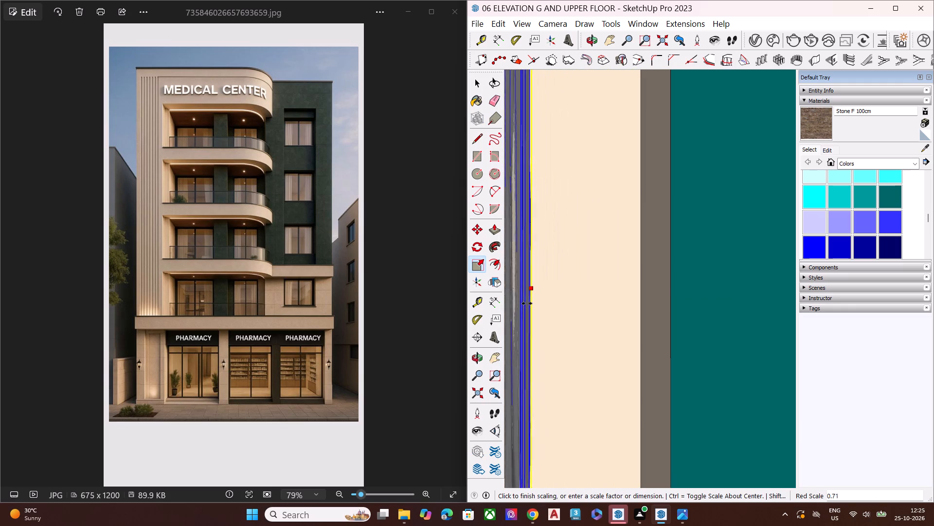
click(509, 303)
Narrow the copied door further along the red axis by a factor of about 0.64.
scroll(624, 298, down, 9)
scroll(663, 314, down, 10)
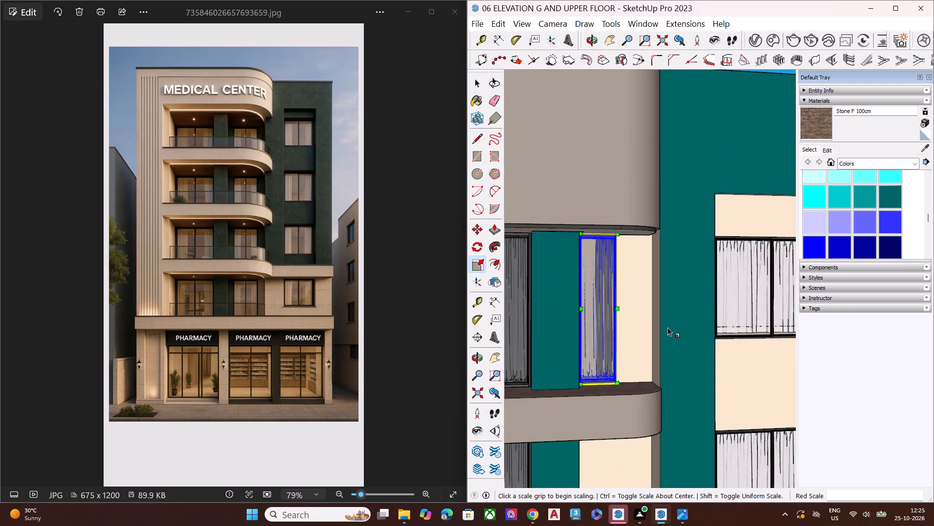
middle_drag(664, 329, 614, 344)
scroll(614, 313, up, 16)
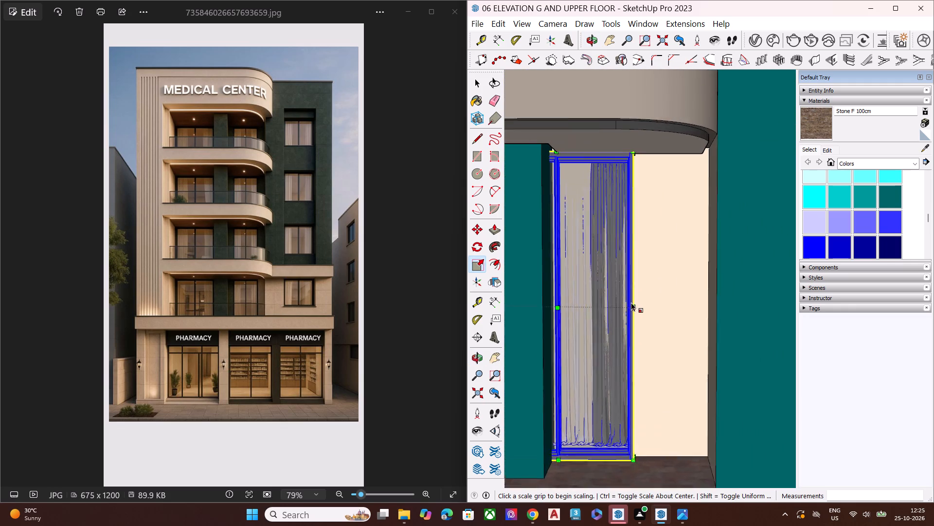
scroll(631, 302, up, 1)
click(633, 303)
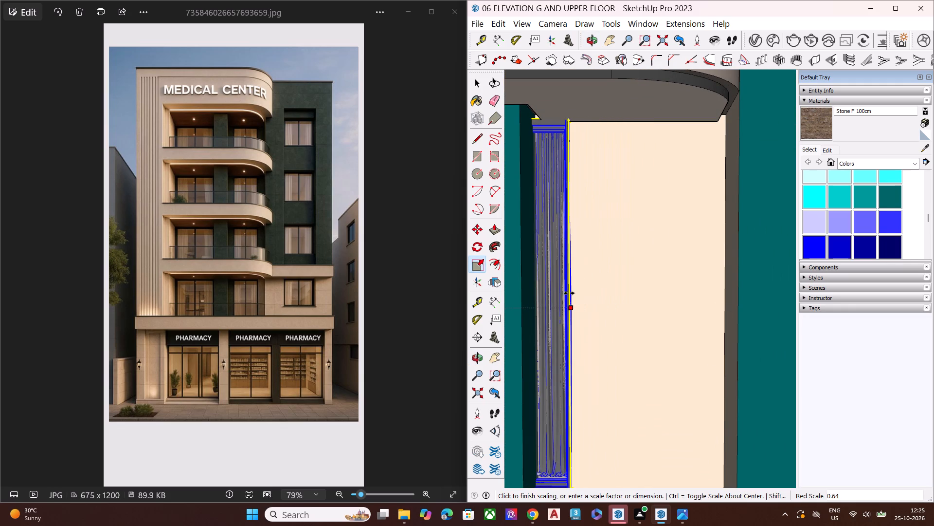
click(569, 293)
Move the narrowed door by its top frame corner about 10' across the cream bay, toward the bay's far side wall.
key(m)
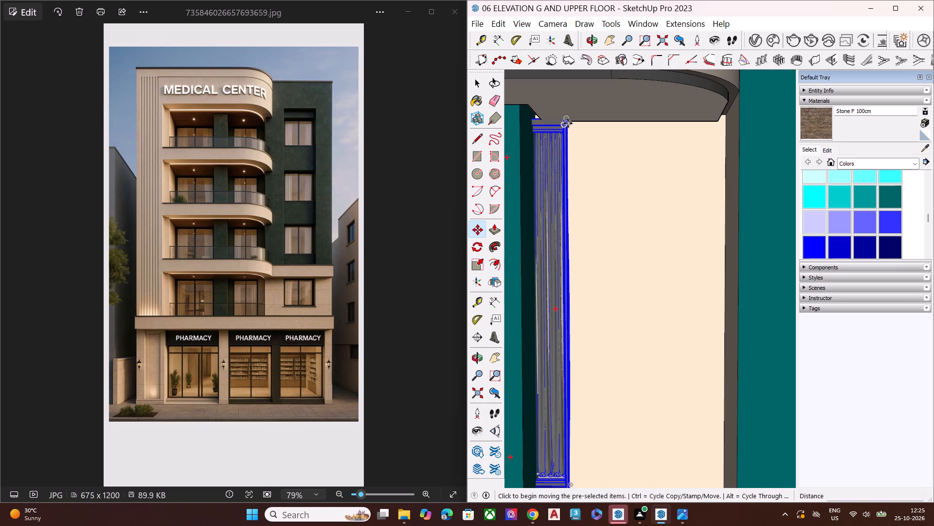
scroll(572, 120, up, 4)
click(562, 115)
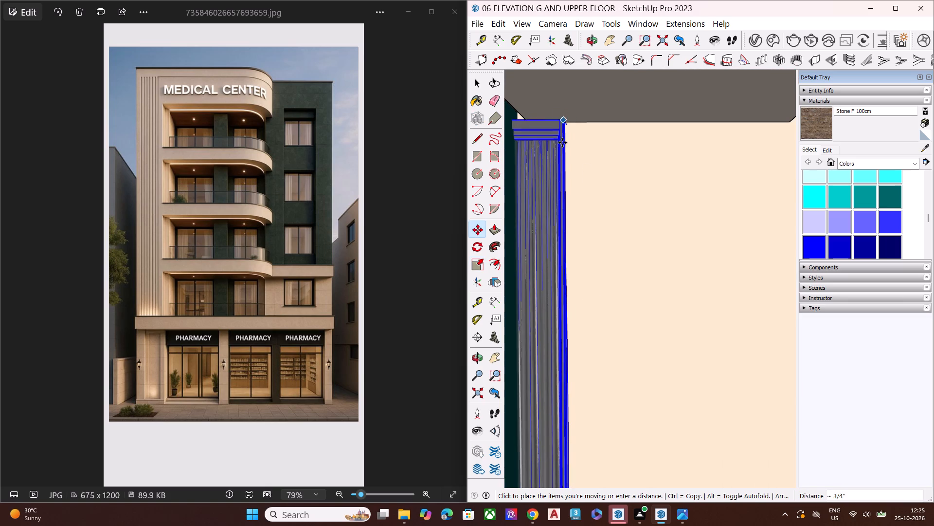
scroll(632, 161, down, 12)
scroll(593, 169, up, 1)
scroll(593, 170, down, 6)
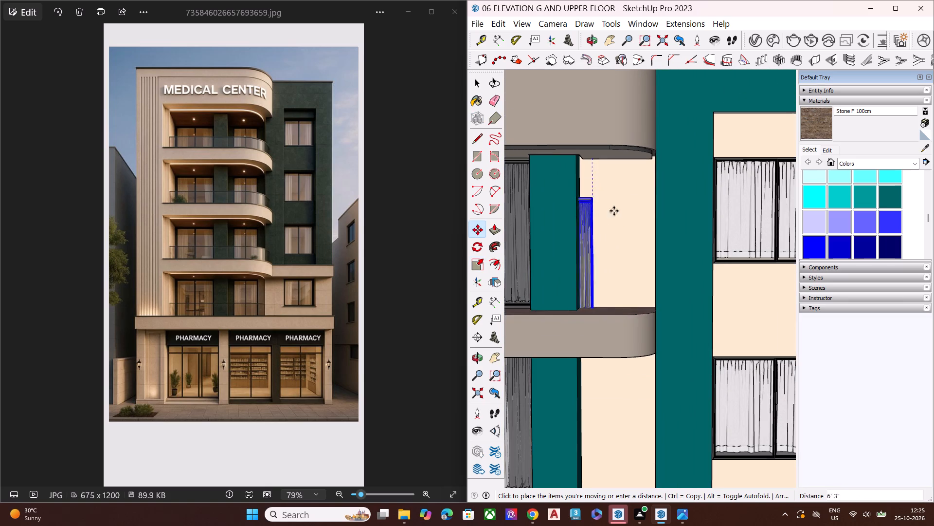
scroll(665, 163, up, 10)
scroll(656, 162, down, 1)
scroll(656, 162, up, 6)
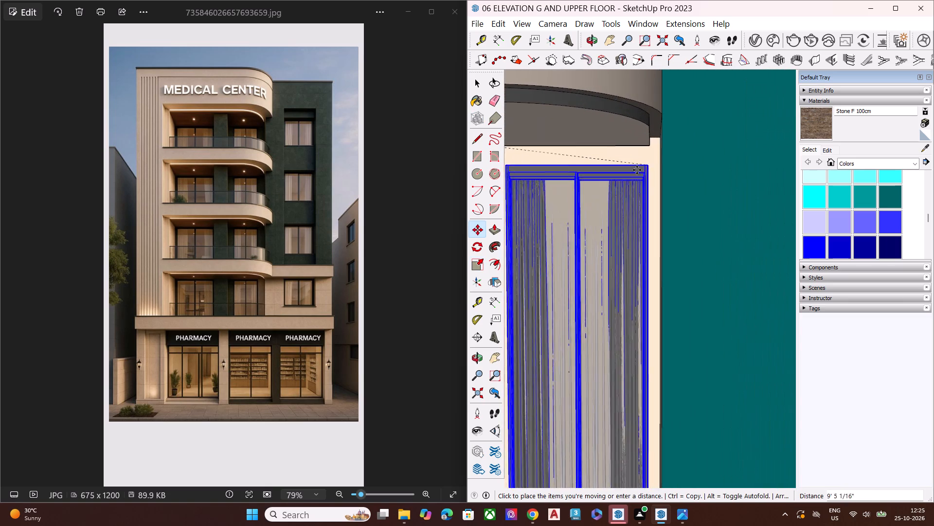
scroll(646, 157, up, 10)
middle_drag(673, 134, 773, 120)
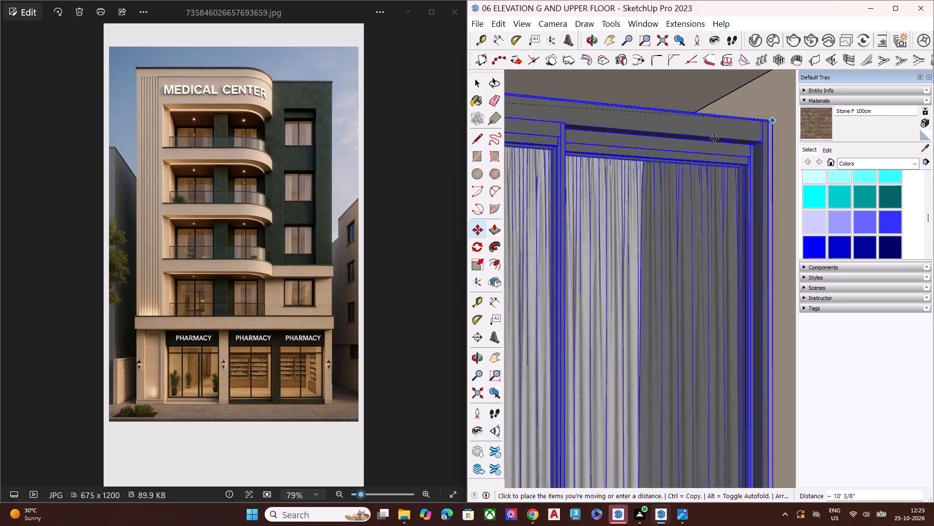
click(704, 135)
Move the door about 5 1/4" so its frame corner meets the side wall below the curved slab.
scroll(667, 201, down, 2)
scroll(666, 203, up, 1)
scroll(666, 204, down, 2)
scroll(665, 207, up, 1)
scroll(665, 207, down, 3)
key(space)
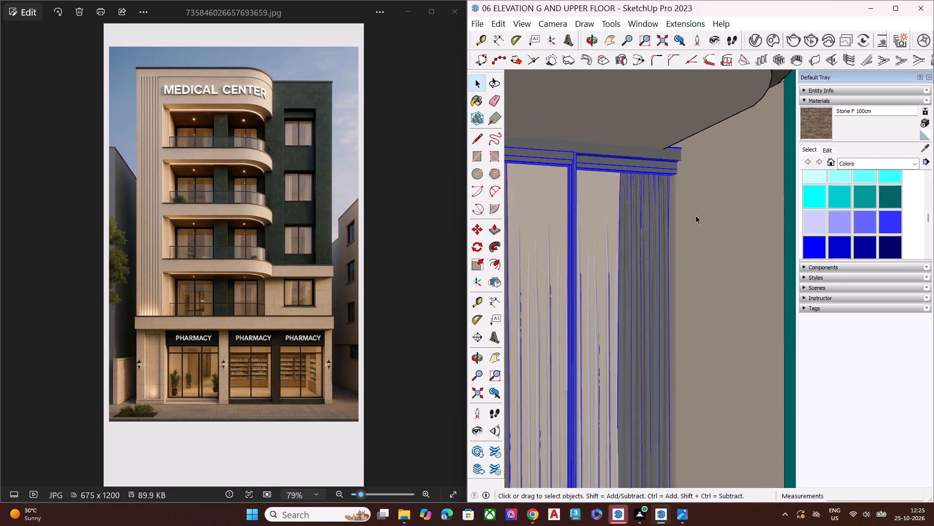
scroll(685, 152, up, 8)
key(m)
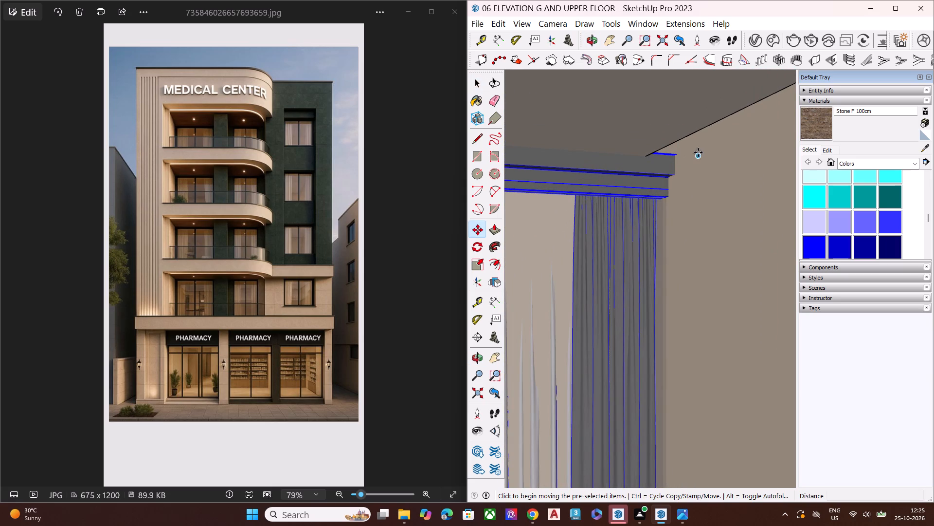
click(698, 153)
click(674, 152)
key(space)
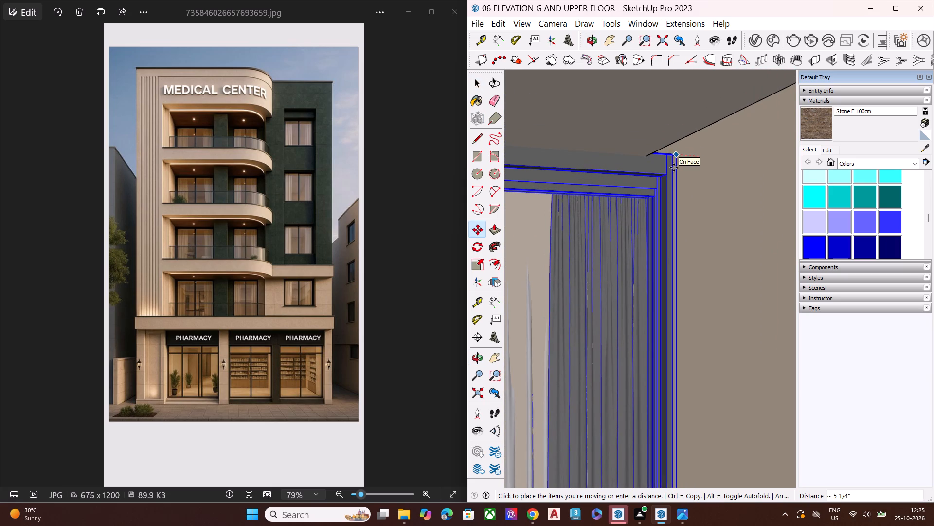
Scale the top balcony's narrowed door along the red axis by about 1.64 so it reaches the green column.
scroll(673, 187, down, 7)
middle_drag(712, 224, 642, 231)
scroll(632, 232, up, 2)
scroll(631, 231, down, 11)
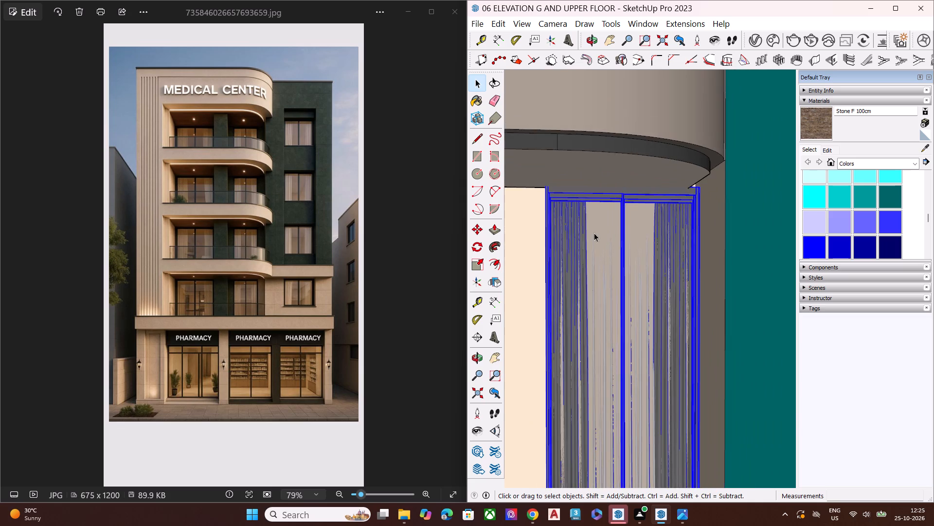
scroll(594, 233, down, 14)
middle_drag(620, 309, 604, 266)
scroll(609, 316, up, 9)
key(s)
scroll(566, 327, up, 4)
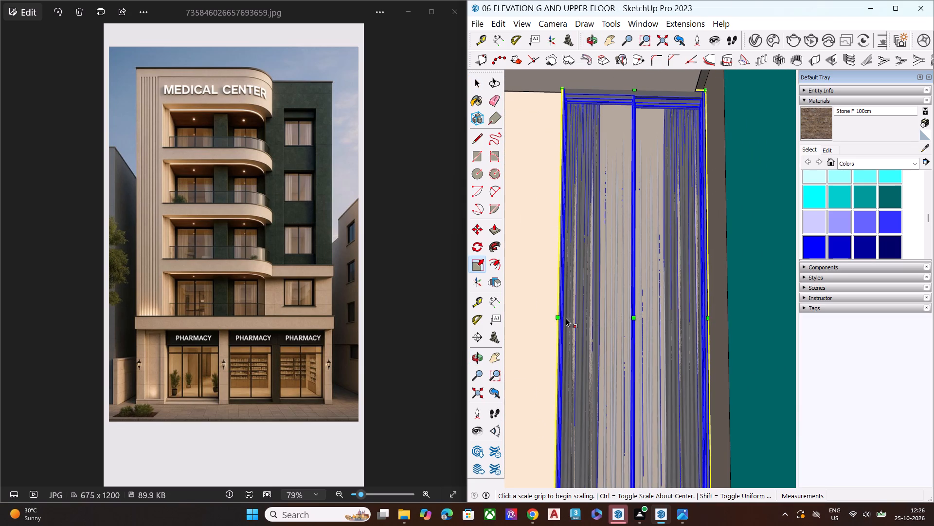
click(564, 319)
scroll(558, 321, down, 7)
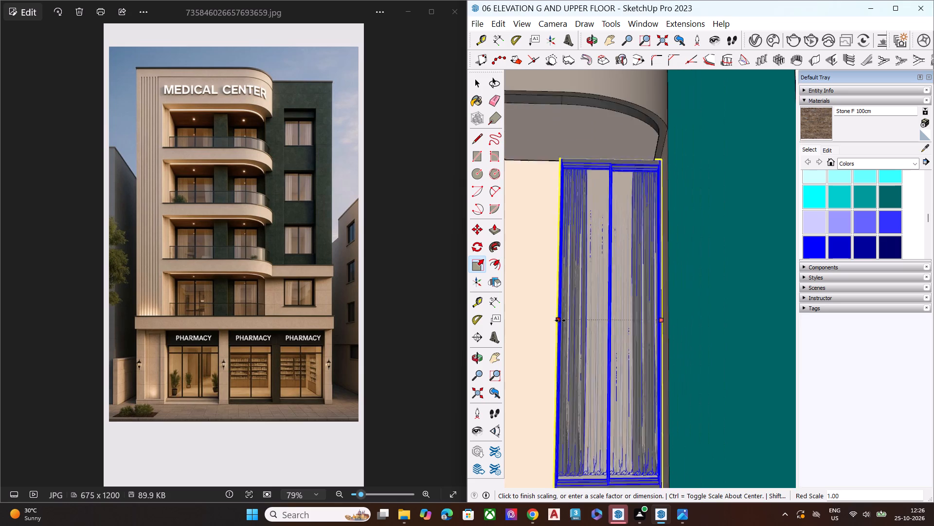
scroll(560, 320, down, 5)
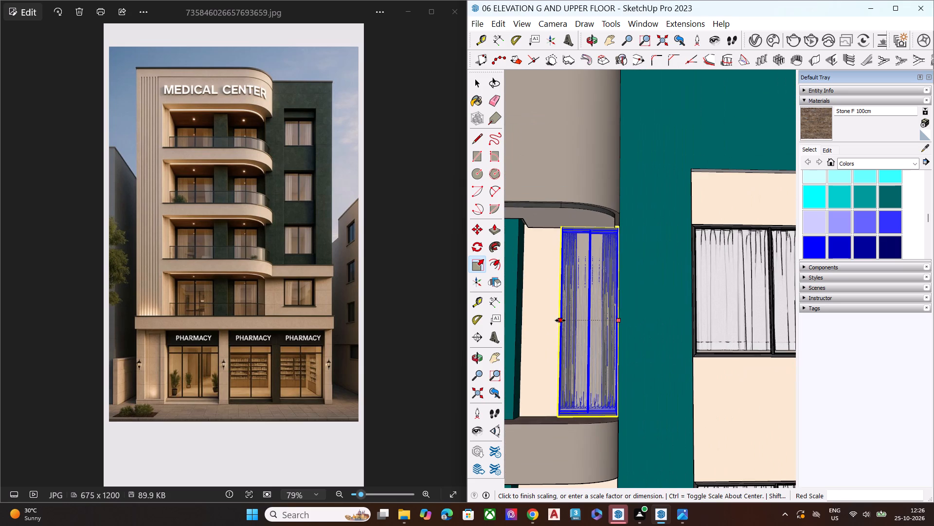
scroll(560, 325, up, 1)
middle_drag(560, 325, 558, 341)
scroll(565, 333, down, 7)
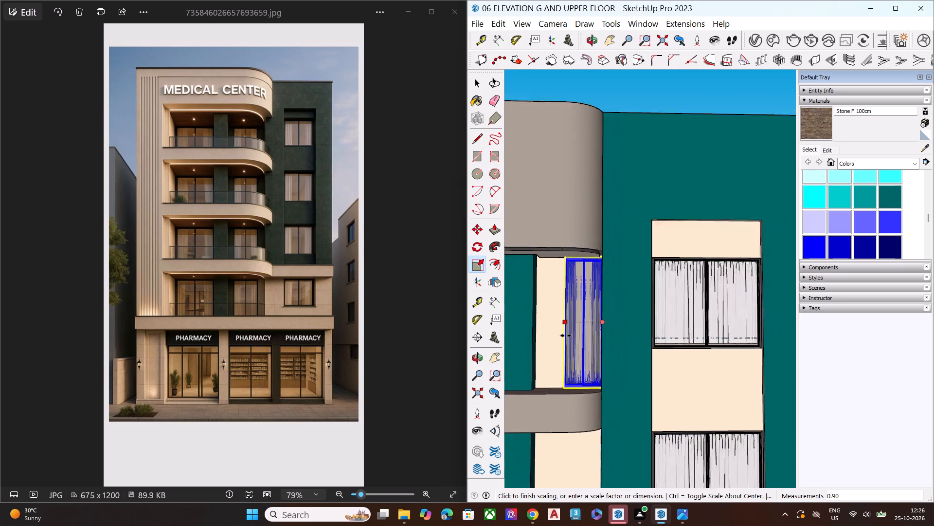
middle_drag(566, 336, 547, 372)
scroll(547, 372, up, 11)
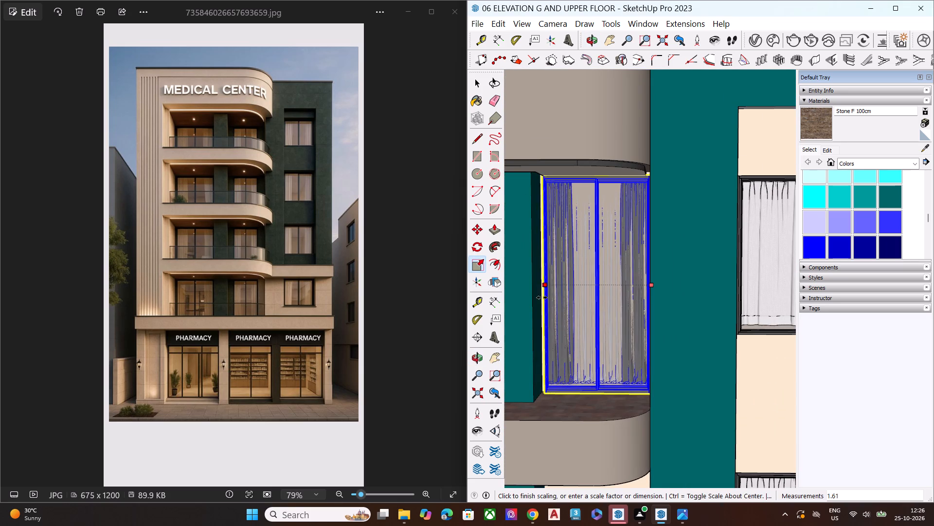
scroll(543, 283, up, 7)
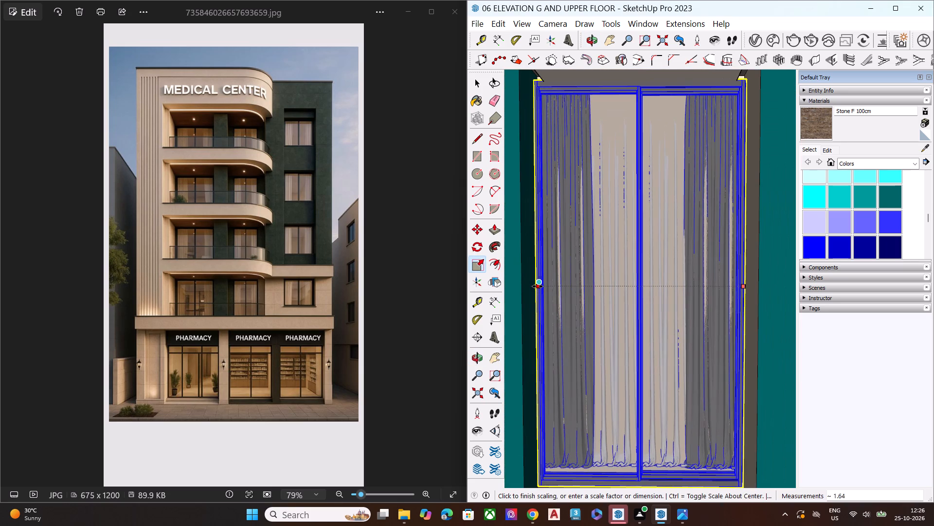
click(538, 286)
key(space)
Inspect the widened top-floor door against the green column, the neighbouring balconies and the side windows.
scroll(537, 287, down, 9)
middle_drag(580, 338, 623, 305)
scroll(623, 305, down, 10)
scroll(590, 291, up, 1)
scroll(590, 291, down, 3)
scroll(590, 291, up, 4)
scroll(590, 291, down, 3)
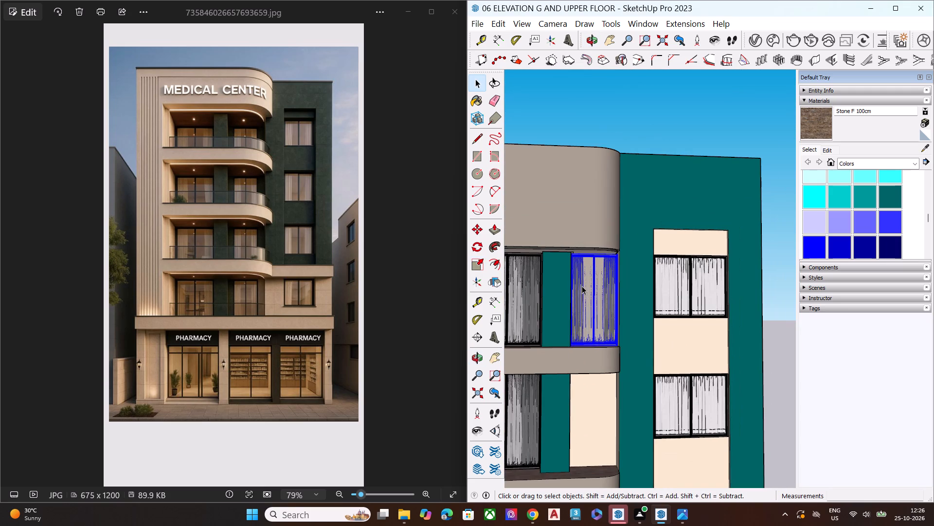
click(675, 133)
scroll(593, 237, down, 6)
middle_drag(600, 281, 638, 385)
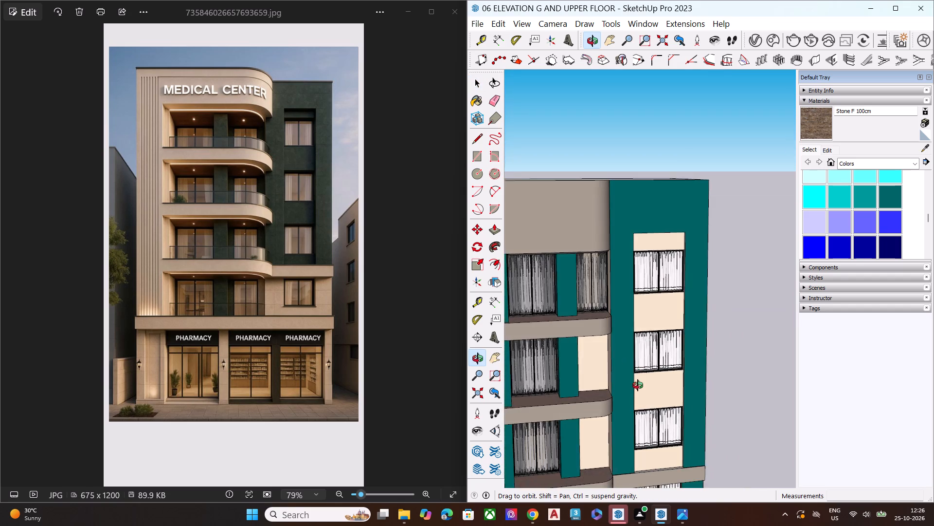
middle_drag(638, 385, 605, 380)
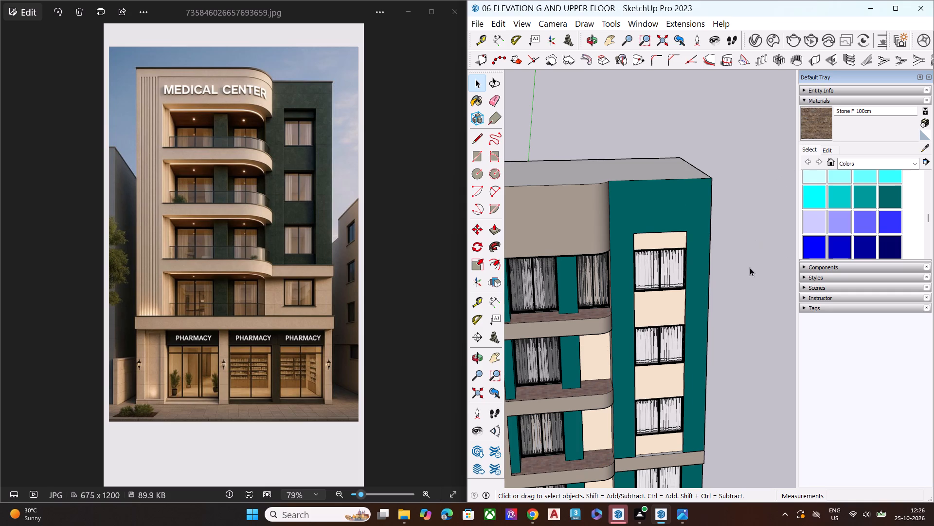
scroll(576, 320, down, 4)
middle_drag(578, 327, 587, 280)
Copy the widened door by its top frame corner about 30' straight down into the cream bay of the balcony below.
scroll(587, 280, up, 10)
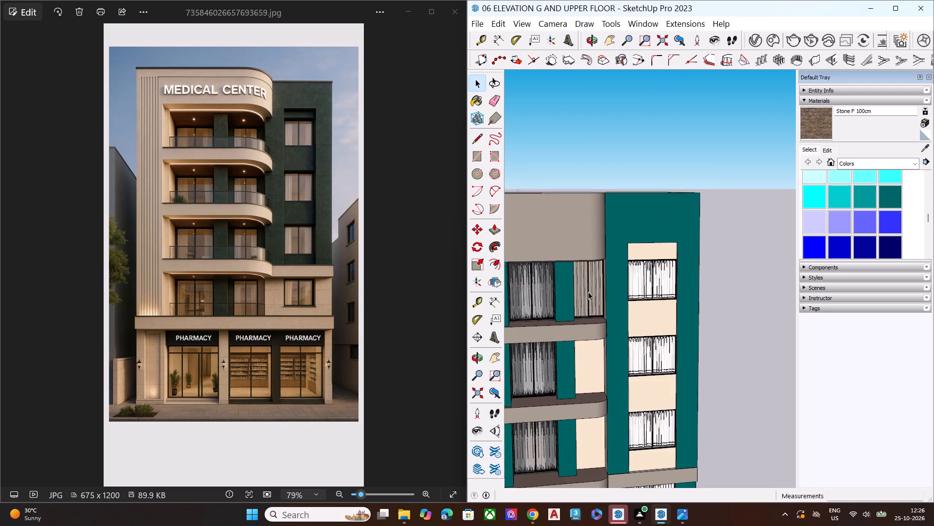
scroll(588, 292, up, 1)
scroll(588, 292, down, 1)
scroll(588, 292, up, 11)
middle_drag(591, 307, 603, 248)
scroll(603, 248, up, 2)
scroll(603, 248, down, 1)
scroll(603, 248, up, 2)
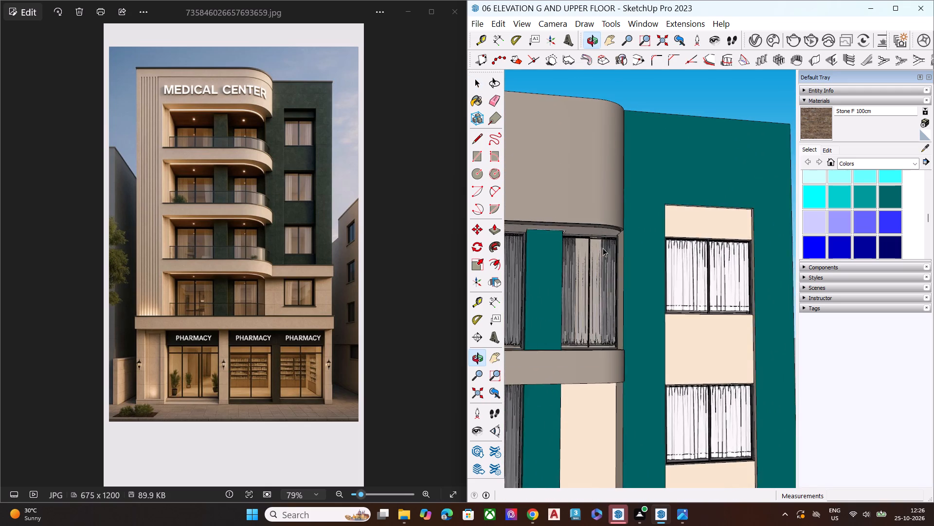
scroll(603, 248, up, 4)
click(593, 252)
key(p)
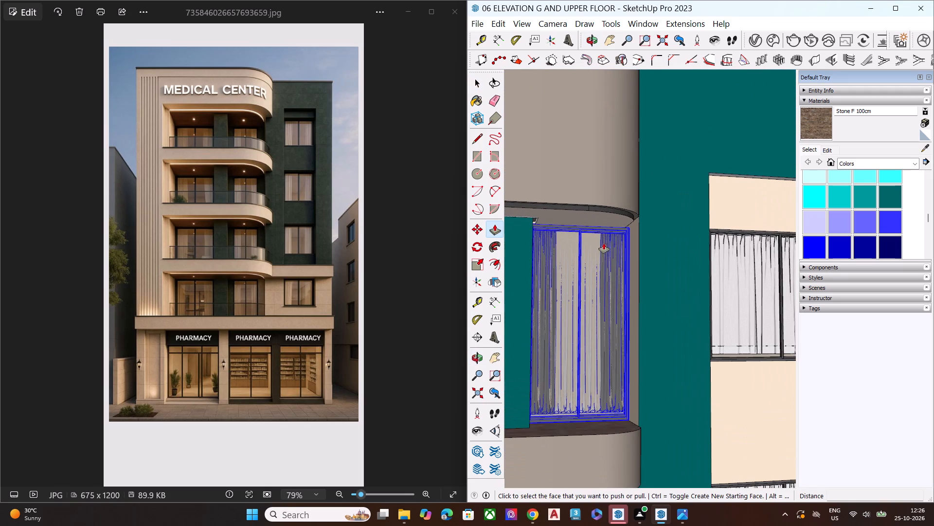
key(space)
click(614, 254)
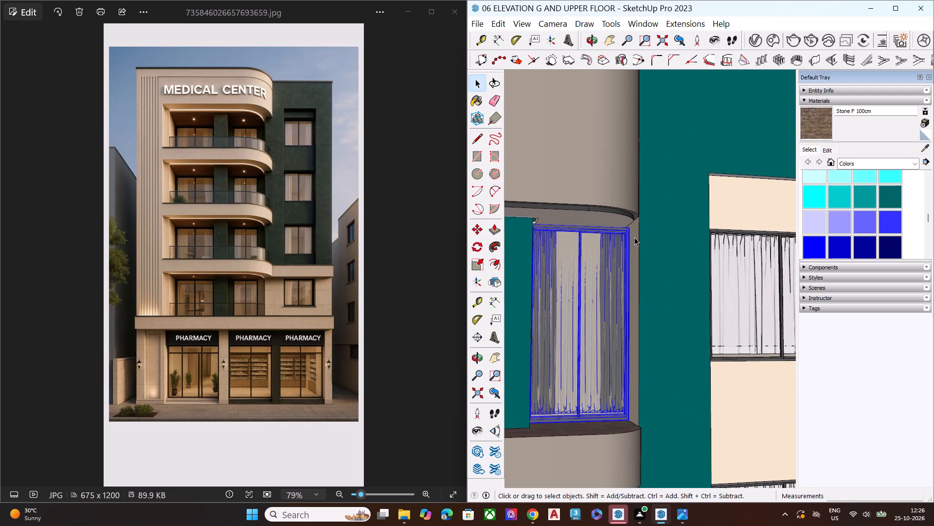
key(m)
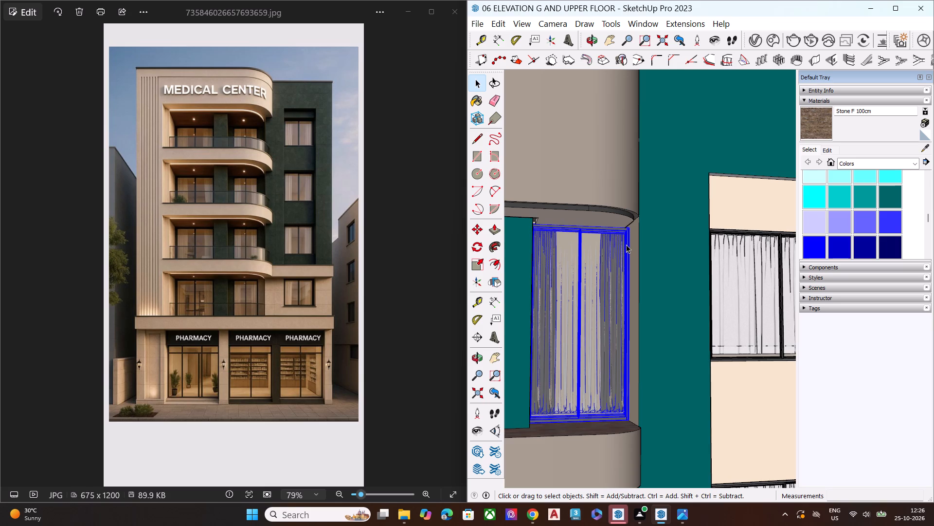
key(m)
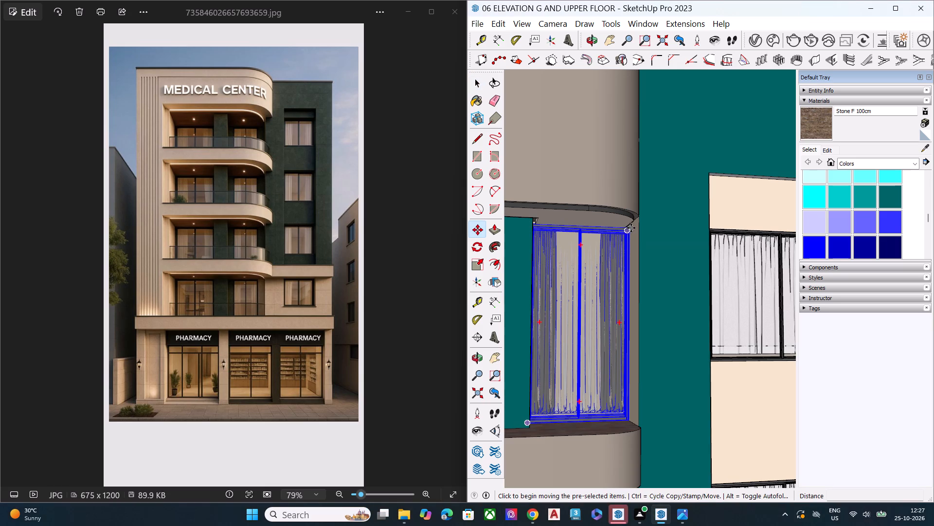
scroll(631, 228, up, 1)
scroll(631, 228, down, 1)
scroll(631, 228, up, 14)
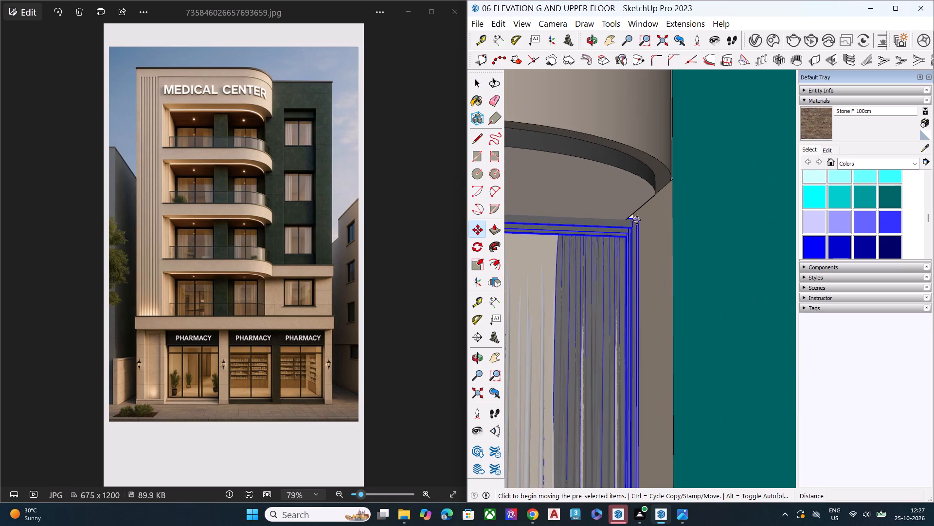
click(637, 217)
scroll(558, 254, down, 8)
scroll(615, 257, down, 3)
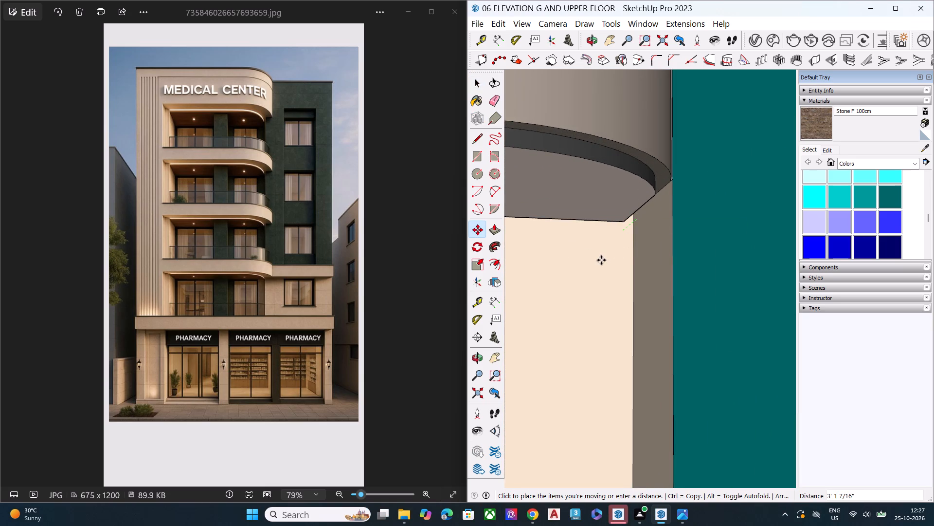
scroll(601, 260, down, 4)
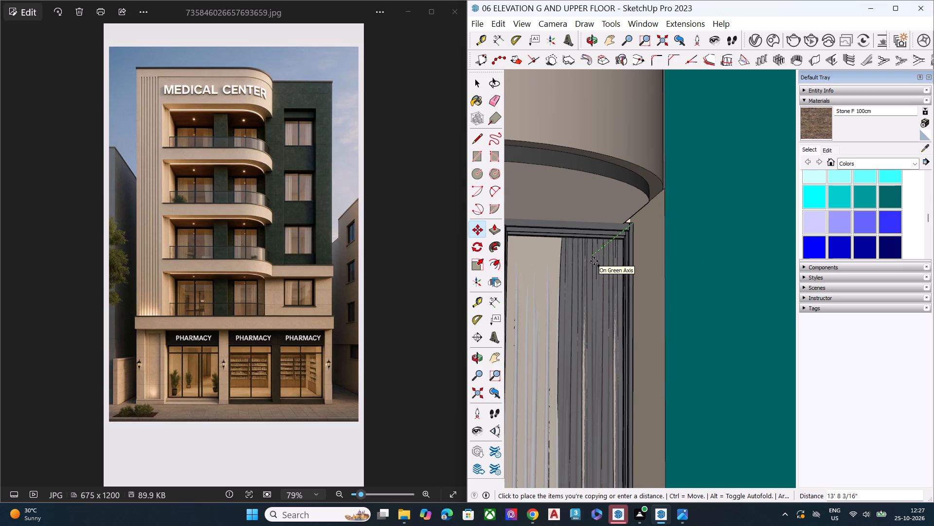
scroll(657, 316, down, 1)
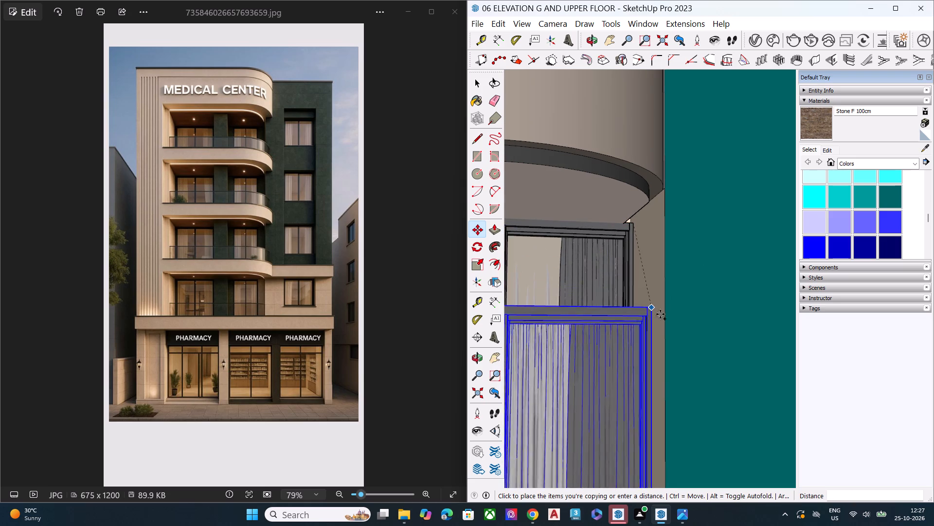
scroll(596, 253, down, 14)
scroll(591, 298, down, 2)
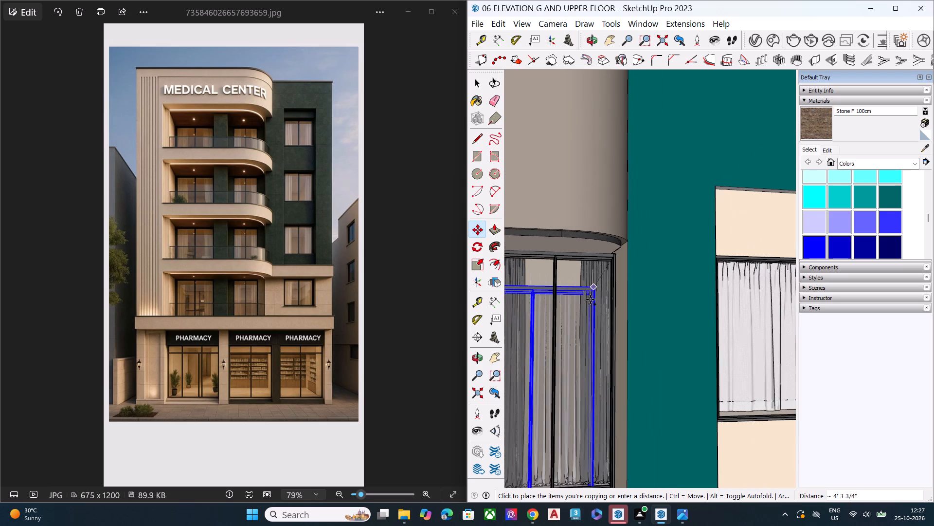
scroll(590, 300, down, 11)
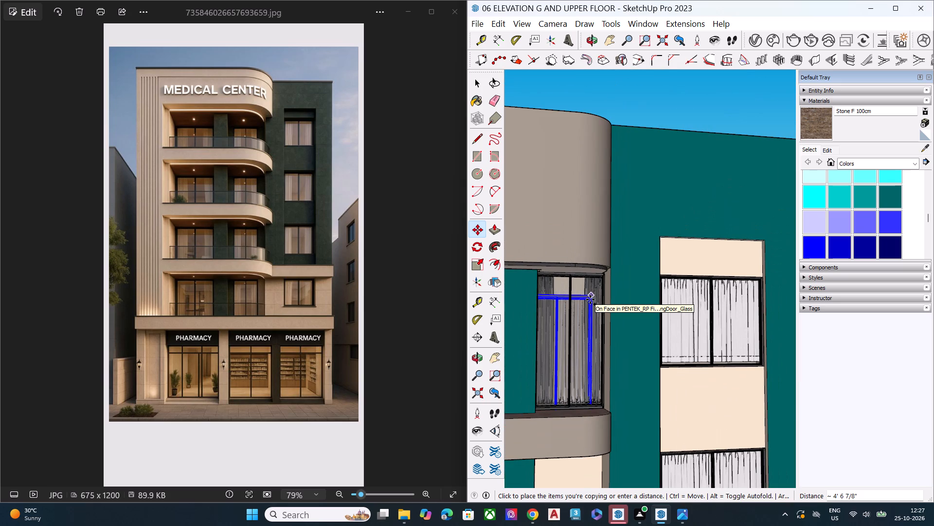
scroll(570, 316, down, 6)
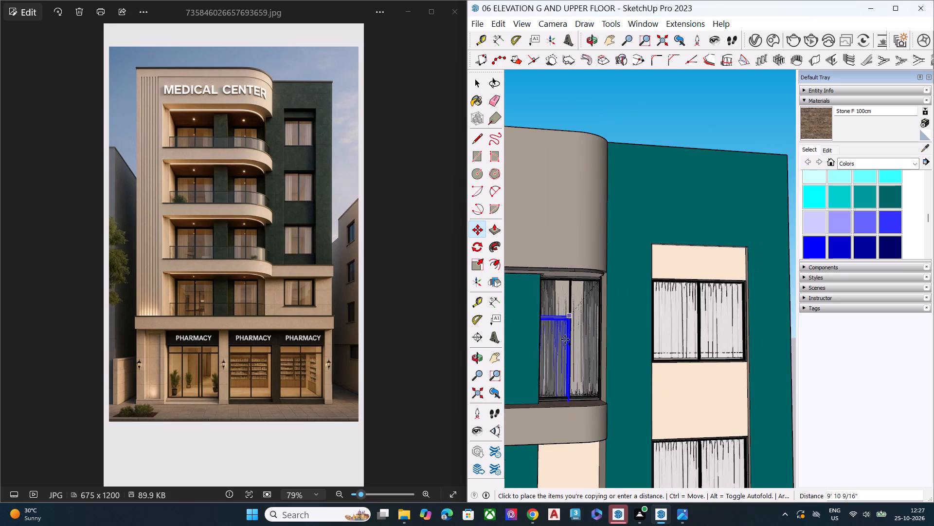
scroll(565, 339, down, 1)
scroll(574, 391, down, 7)
middle_drag(560, 462, 570, 411)
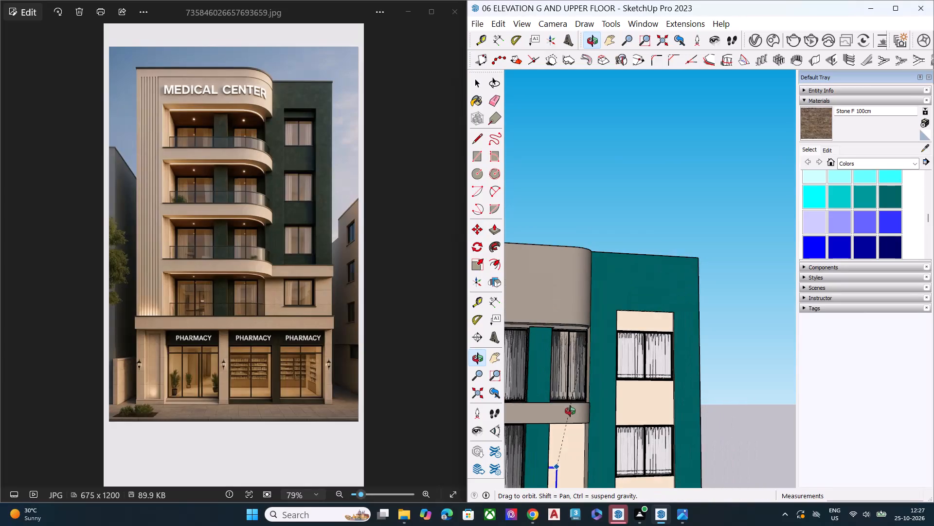
middle_drag(570, 411, 571, 408)
middle_drag(552, 414, 590, 380)
scroll(595, 373, down, 6)
scroll(560, 446, up, 6)
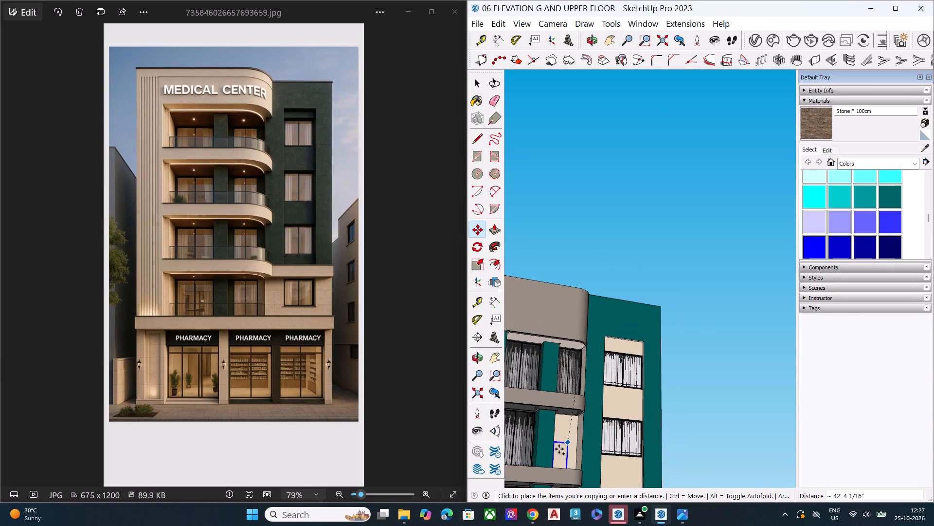
scroll(559, 449, up, 15)
scroll(582, 396, down, 3)
scroll(582, 396, up, 4)
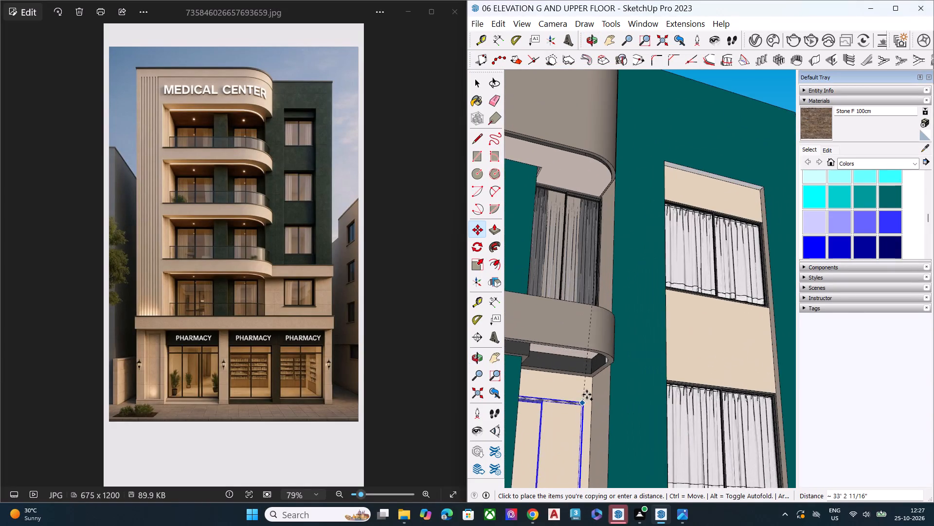
scroll(587, 394, up, 19)
scroll(607, 361, down, 1)
scroll(607, 361, up, 2)
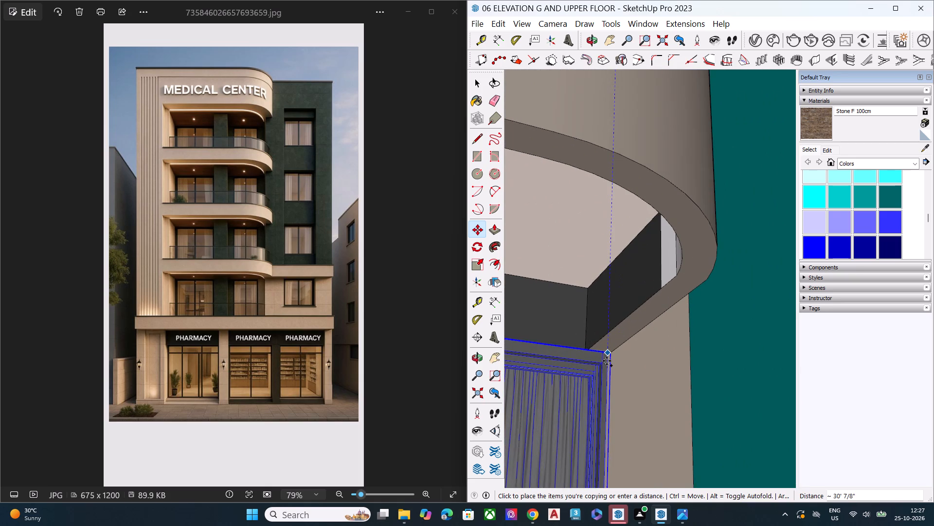
click(604, 356)
scroll(580, 369, down, 1)
key(space)
Move the copied door slightly by its top frame corner to meet the green column beneath the second-highest balcony's slab.
scroll(584, 359, down, 5)
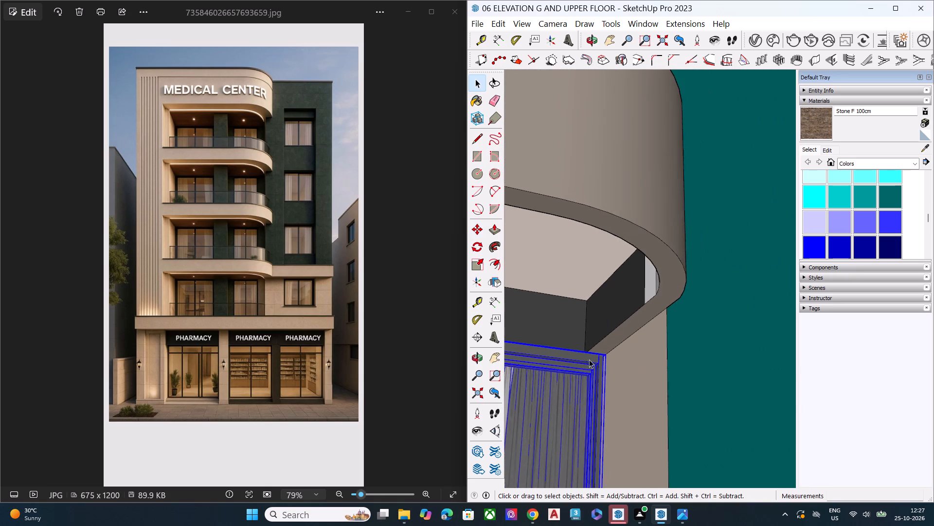
scroll(589, 359, down, 13)
middle_drag(613, 337, 803, 346)
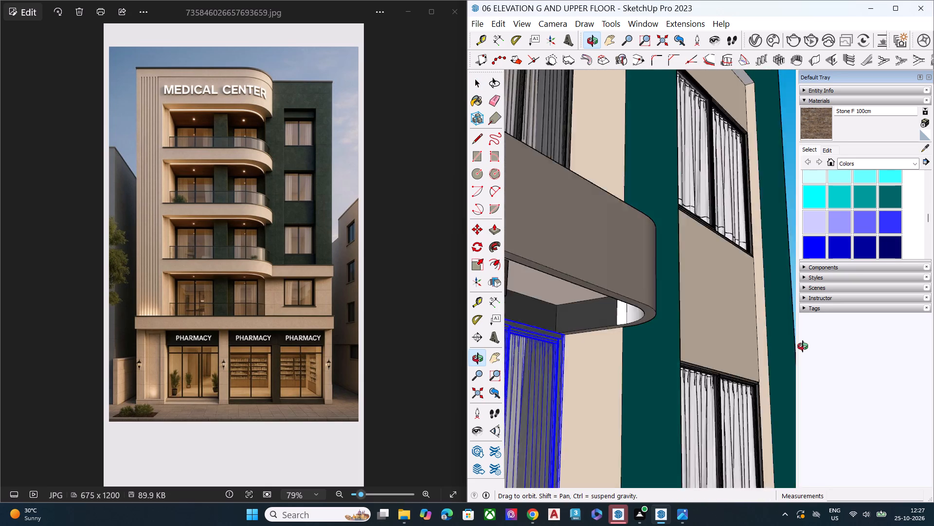
middle_drag(803, 346, 482, 373)
scroll(636, 327, down, 8)
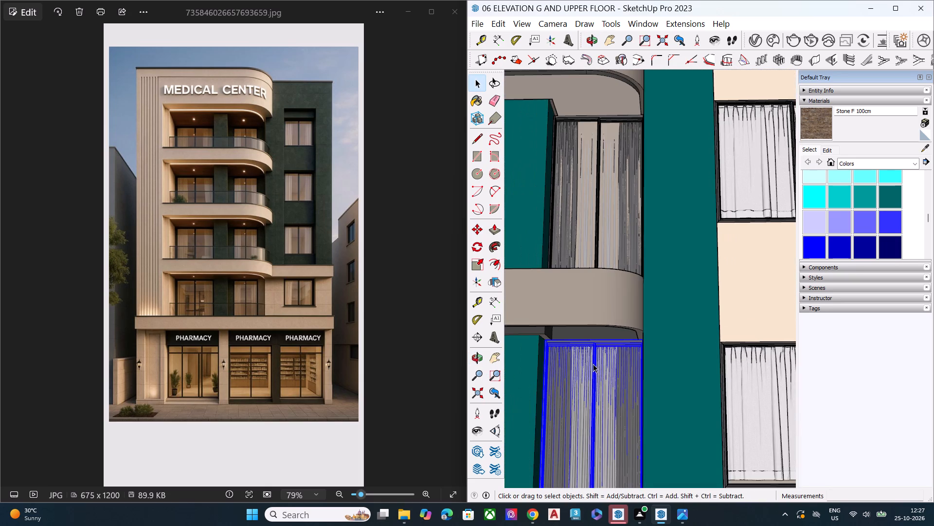
middle_drag(593, 364, 513, 440)
scroll(557, 409, up, 18)
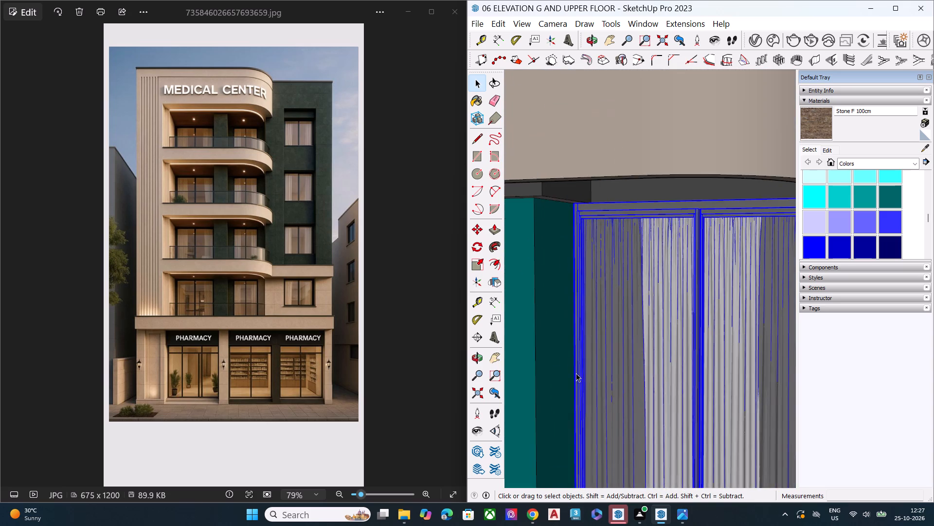
middle_drag(576, 373, 570, 270)
scroll(570, 261, up, 1)
scroll(570, 259, down, 1)
scroll(570, 259, up, 15)
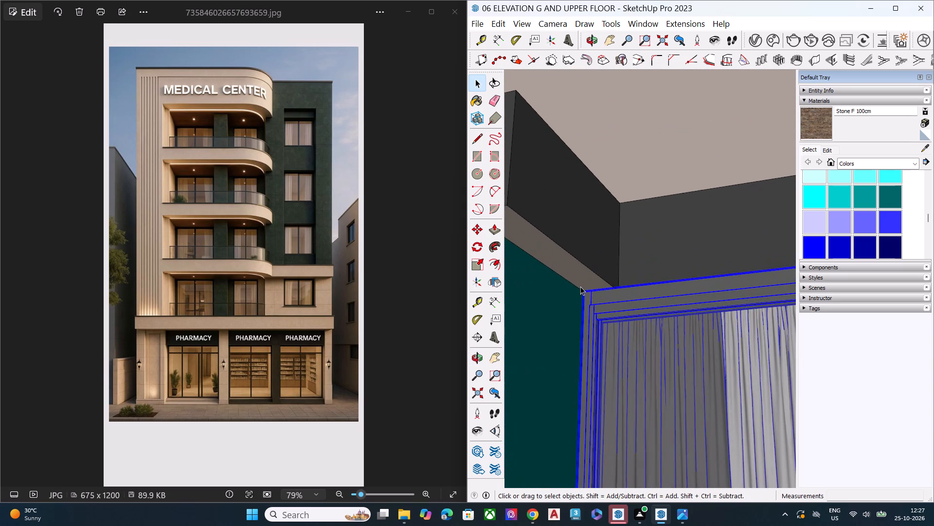
click(580, 286)
click(591, 299)
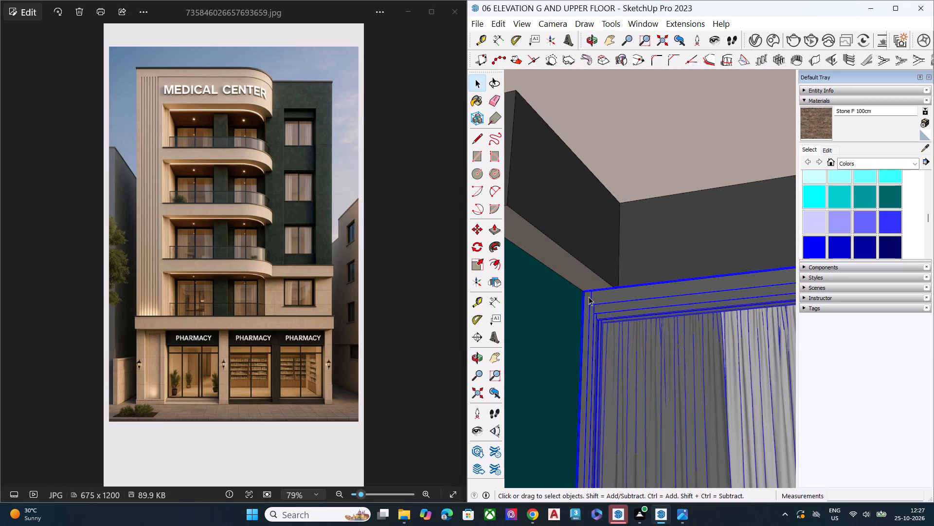
key(m)
click(584, 292)
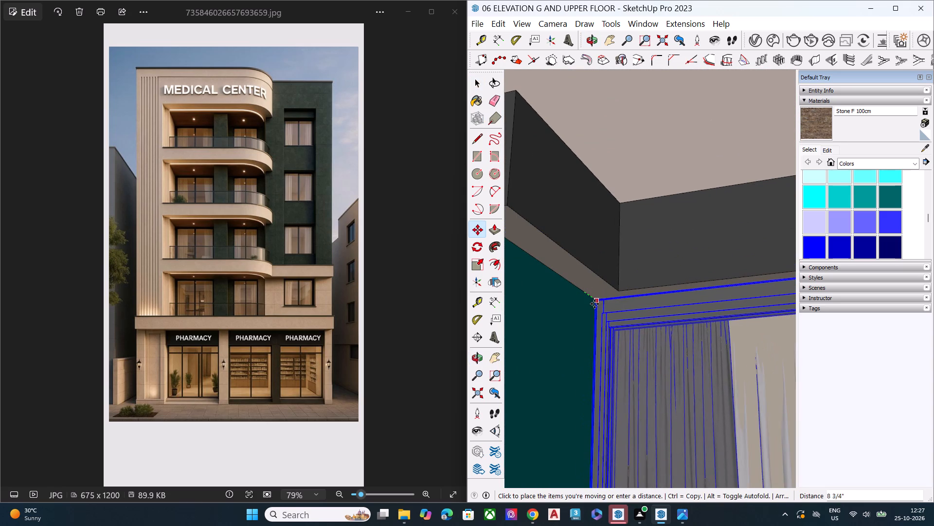
click(589, 301)
key(space)
Inspect the repositioned door against the columns, slabs and neighbouring doors on the upper balconies.
scroll(592, 300, down, 5)
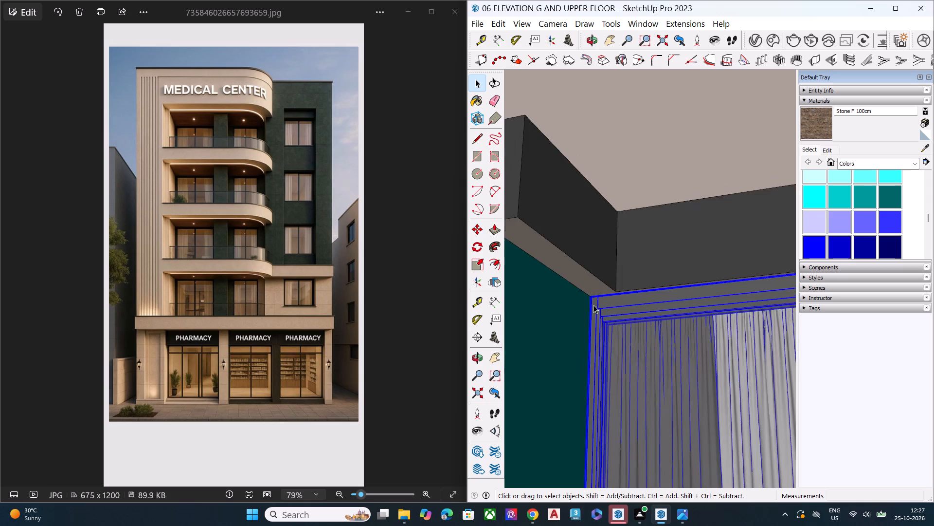
scroll(593, 305, down, 14)
scroll(692, 304, down, 5)
scroll(687, 319, up, 2)
scroll(687, 320, down, 16)
scroll(673, 314, up, 1)
scroll(675, 316, down, 13)
scroll(612, 336, up, 1)
middle_drag(612, 336, 626, 354)
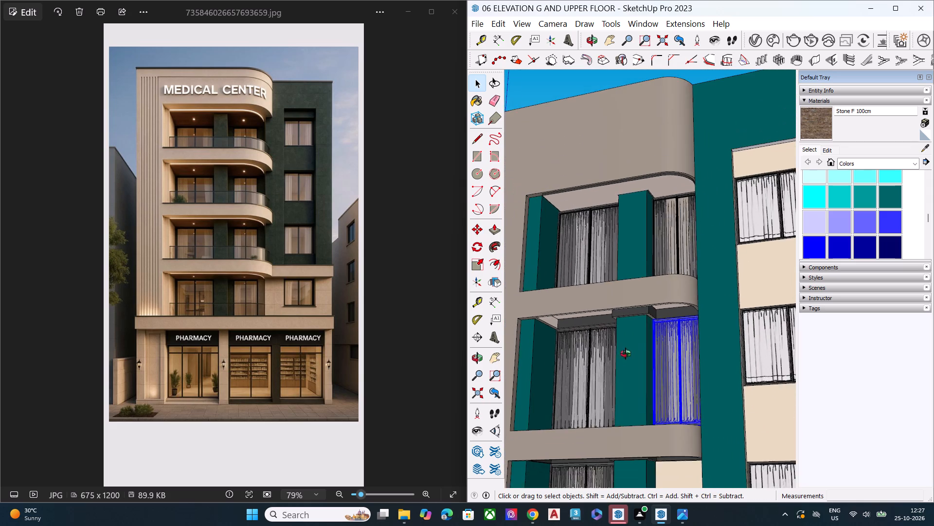
middle_drag(626, 354, 651, 413)
scroll(614, 278, down, 9)
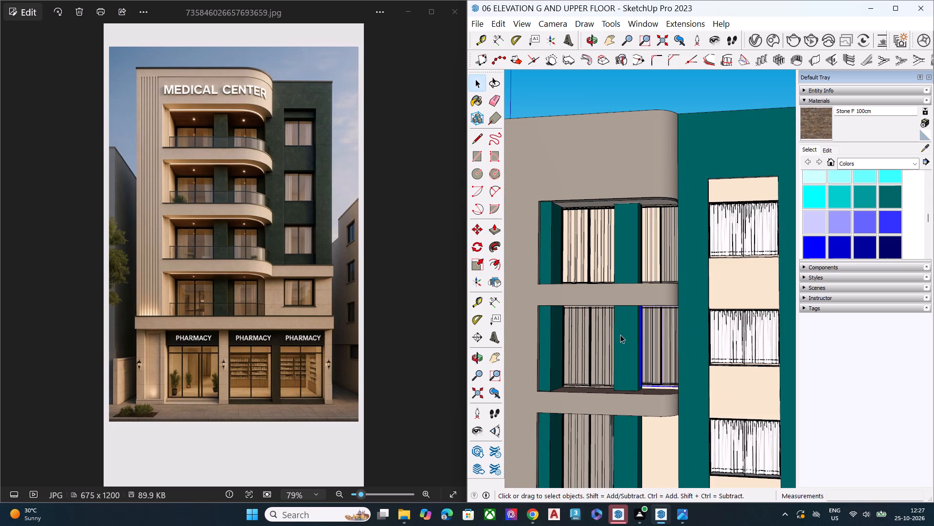
scroll(620, 334, down, 6)
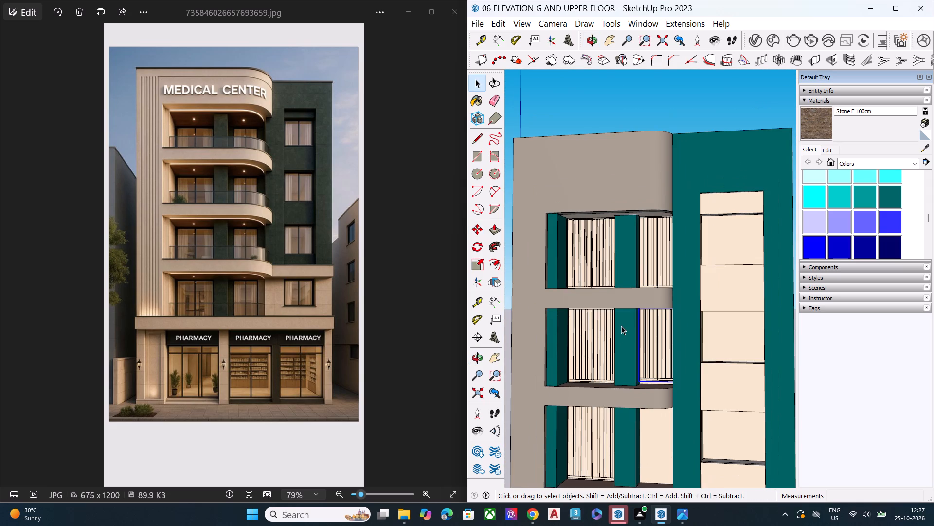
scroll(621, 326, down, 7)
scroll(641, 319, up, 1)
scroll(641, 320, down, 6)
middle_drag(639, 388, 642, 328)
scroll(642, 366, down, 1)
scroll(641, 369, up, 10)
scroll(654, 288, up, 5)
scroll(646, 283, down, 2)
scroll(644, 285, up, 6)
scroll(639, 274, down, 2)
scroll(639, 274, up, 6)
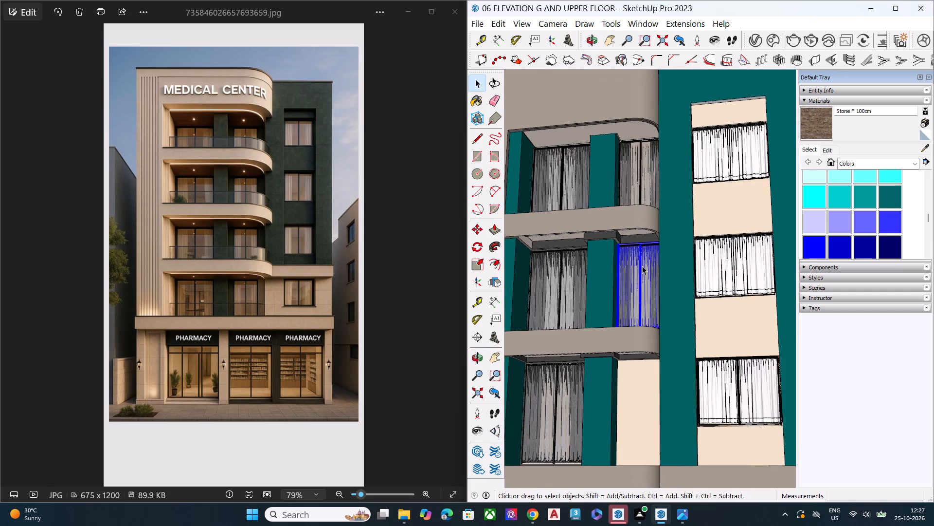
Scale the second-highest balcony's copied door downward along the blue axis by about 1.04 so it reaches the balcony floor.
scroll(642, 266, up, 19)
scroll(630, 276, down, 1)
scroll(630, 276, up, 1)
middle_drag(630, 276, 626, 286)
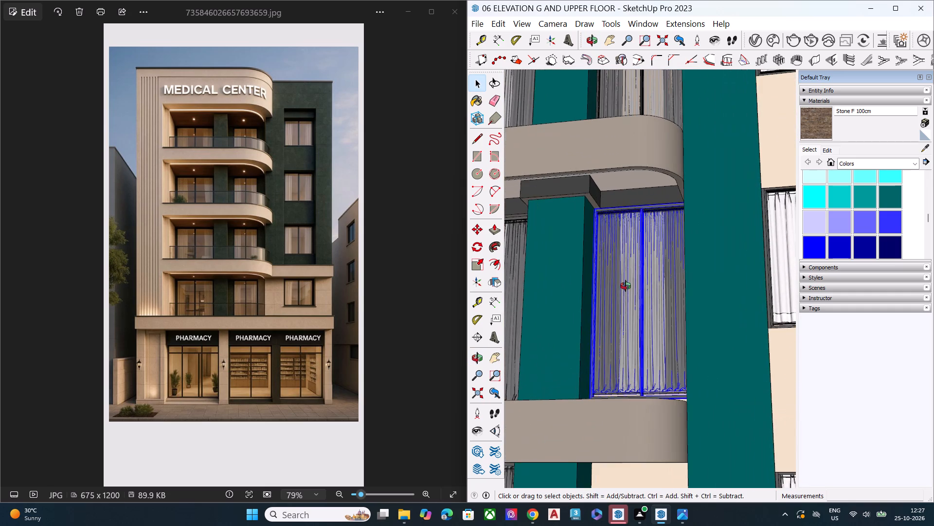
middle_drag(626, 286, 605, 356)
scroll(634, 372, up, 7)
middle_drag(655, 390, 697, 386)
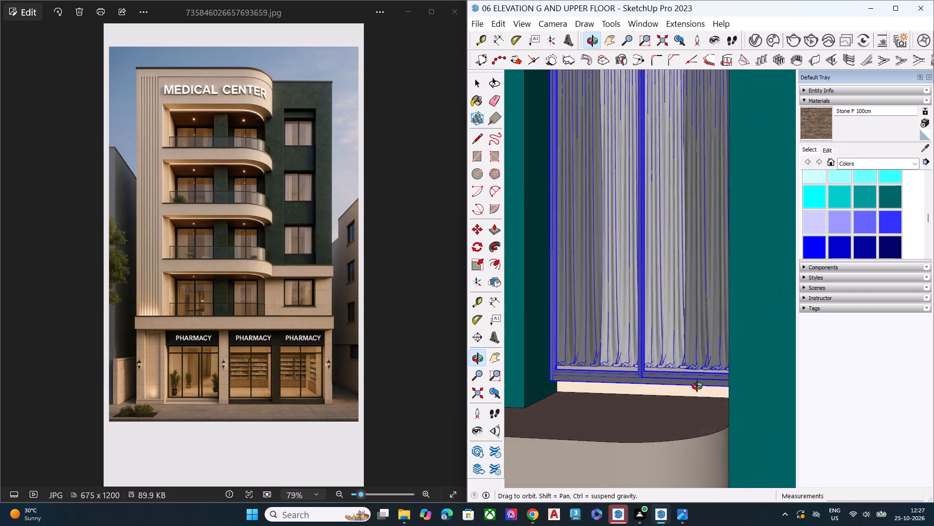
middle_drag(697, 386, 698, 386)
scroll(685, 387, up, 2)
scroll(647, 379, down, 1)
scroll(647, 379, up, 5)
click(652, 370)
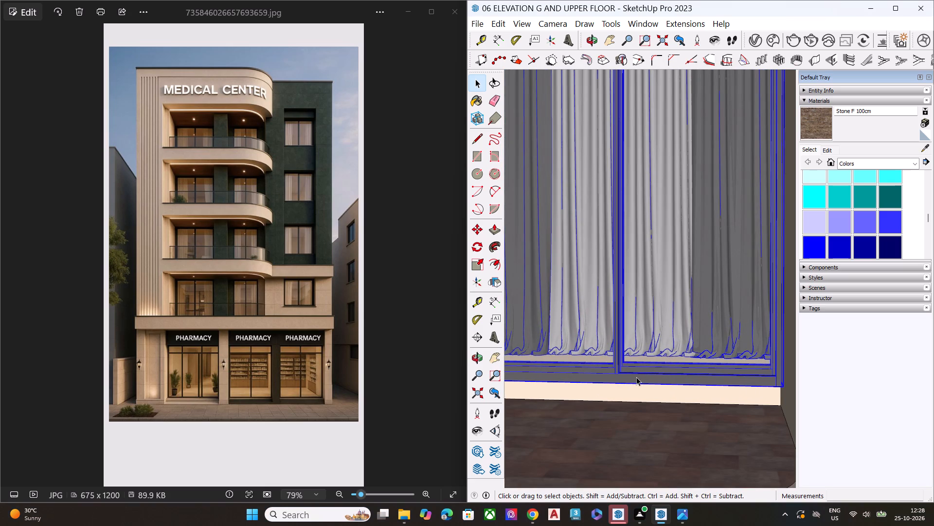
key(s)
click(624, 383)
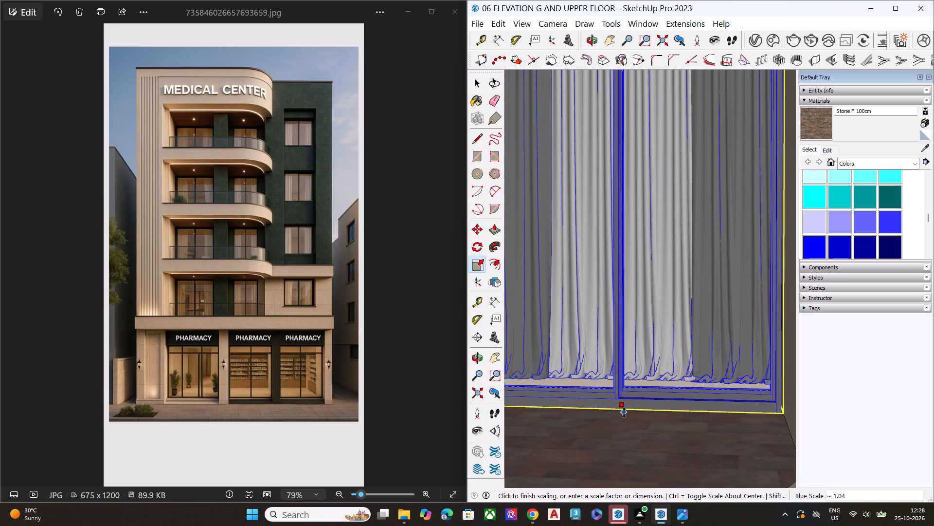
click(624, 413)
key(space)
Copy the lengthened door by its top frame corner about 30' 10" down into the empty cream bay of the next balcony.
scroll(637, 315, down, 13)
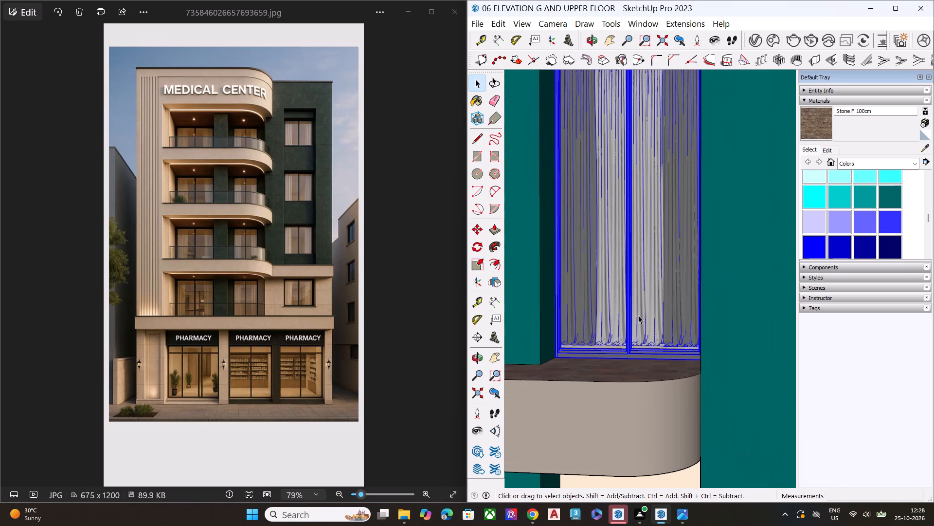
scroll(638, 315, down, 2)
scroll(638, 315, up, 1)
scroll(638, 315, down, 6)
middle_drag(628, 316, 697, 355)
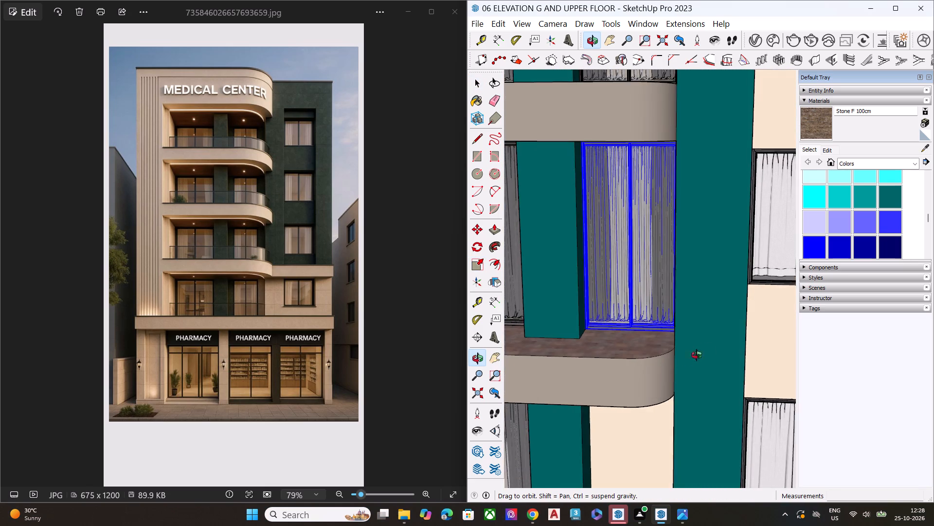
middle_drag(697, 355, 744, 330)
scroll(695, 332, up, 5)
scroll(683, 342, down, 1)
scroll(683, 343, up, 3)
key(m)
scroll(629, 319, up, 2)
scroll(638, 346, down, 2)
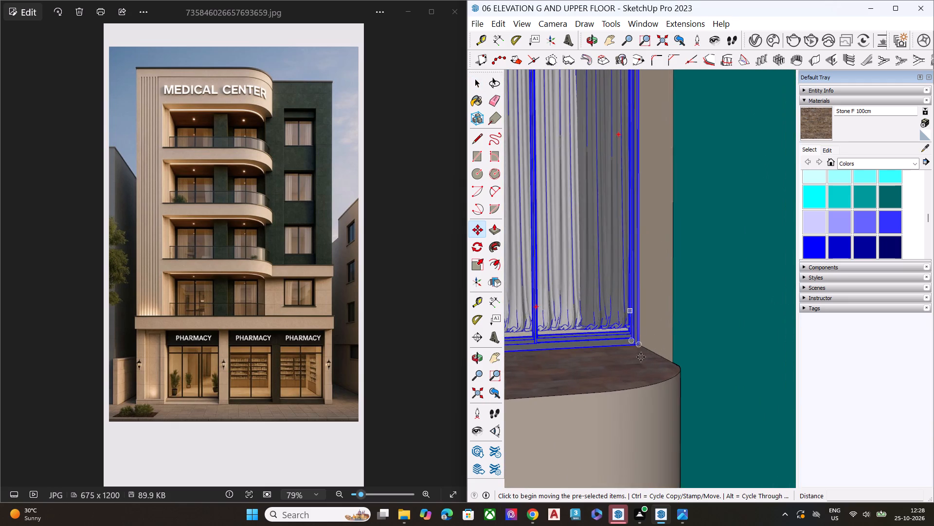
scroll(641, 357, down, 7)
middle_drag(663, 414, 658, 356)
scroll(654, 83, up, 1)
scroll(654, 83, down, 1)
scroll(653, 81, up, 11)
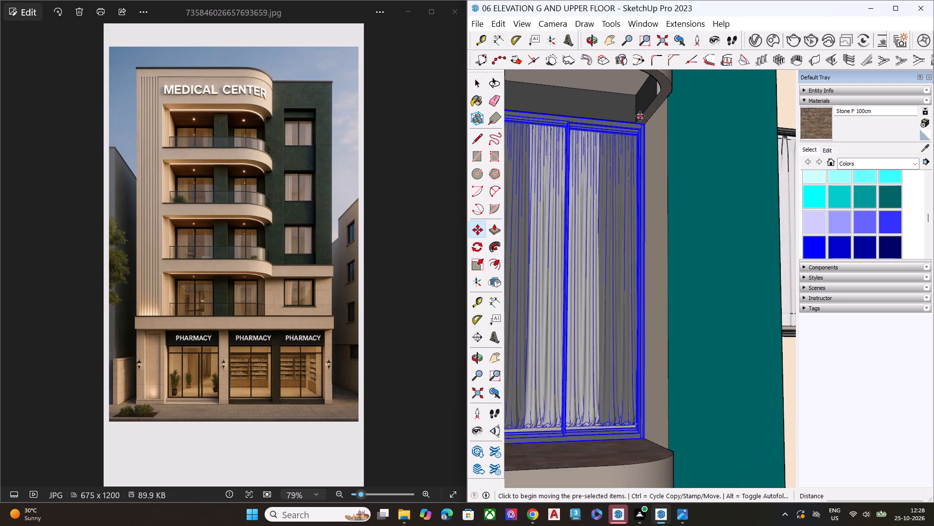
scroll(640, 116, up, 4)
click(647, 130)
scroll(550, 203, down, 4)
scroll(586, 209, up, 1)
scroll(595, 211, down, 2)
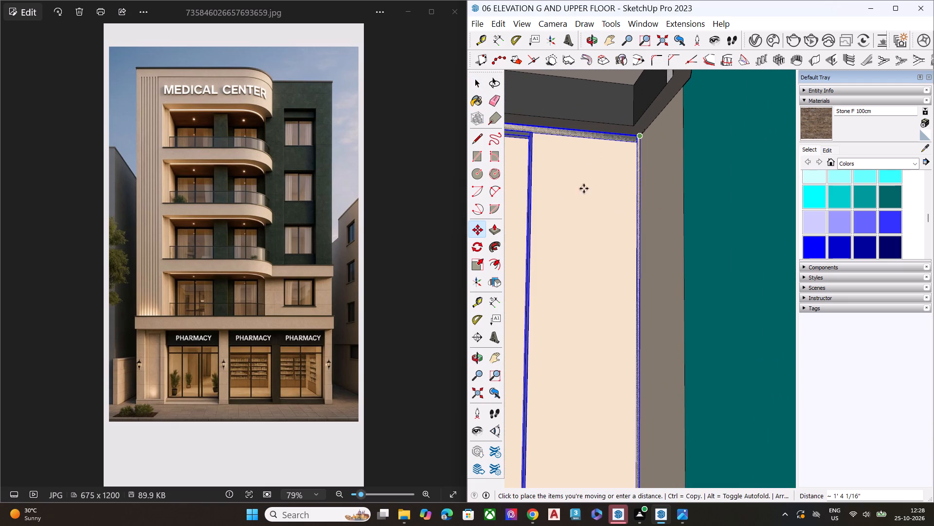
scroll(577, 191, down, 5)
scroll(594, 198, up, 2)
scroll(596, 198, down, 18)
scroll(629, 218, up, 1)
scroll(675, 192, down, 3)
scroll(676, 197, up, 1)
scroll(676, 200, down, 1)
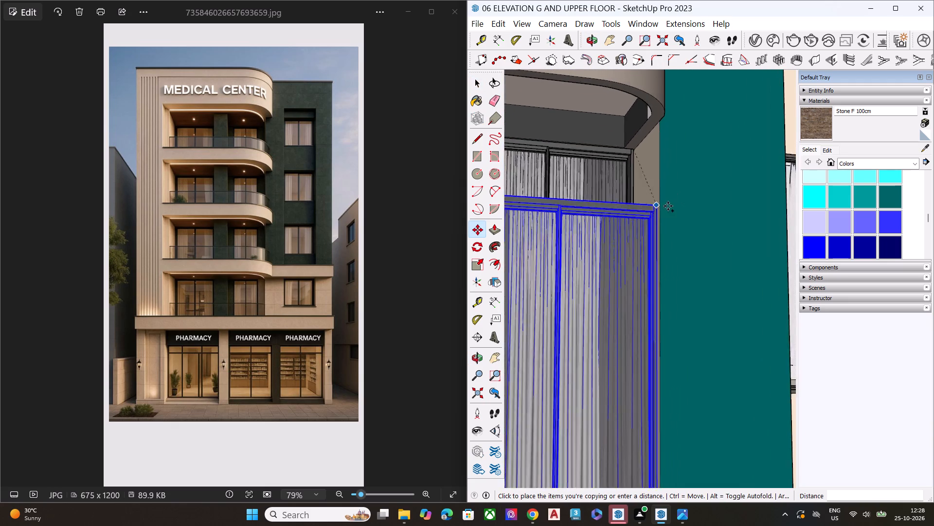
scroll(668, 206, down, 3)
scroll(629, 196, down, 11)
scroll(623, 194, up, 1)
scroll(623, 194, down, 13)
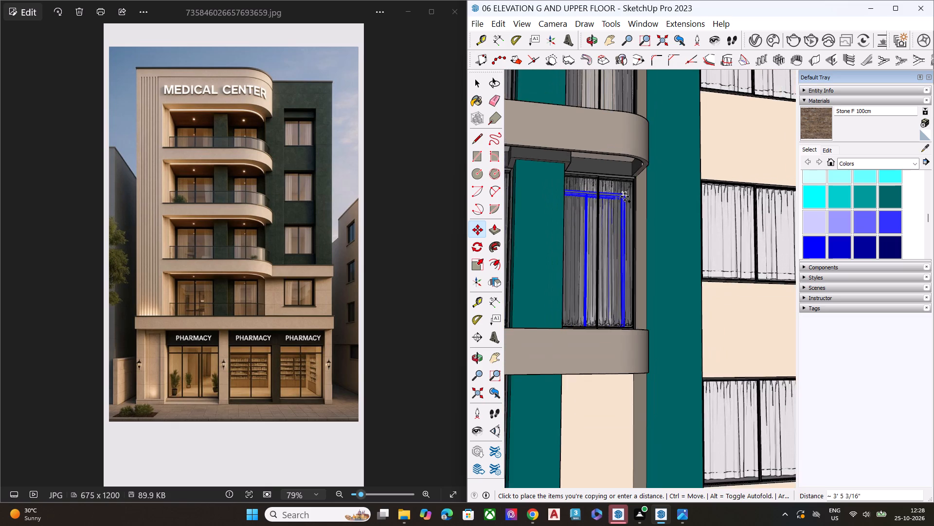
scroll(625, 197, down, 14)
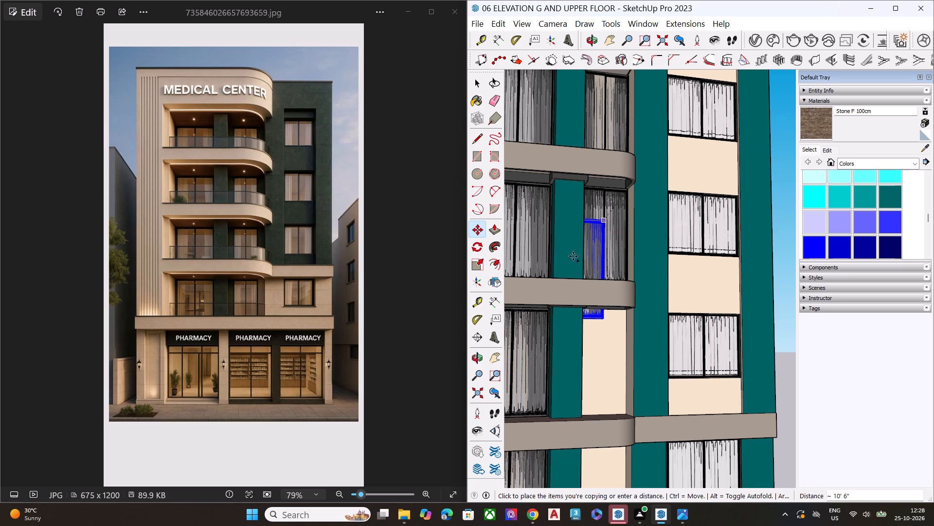
middle_drag(594, 324, 603, 289)
scroll(613, 330, up, 4)
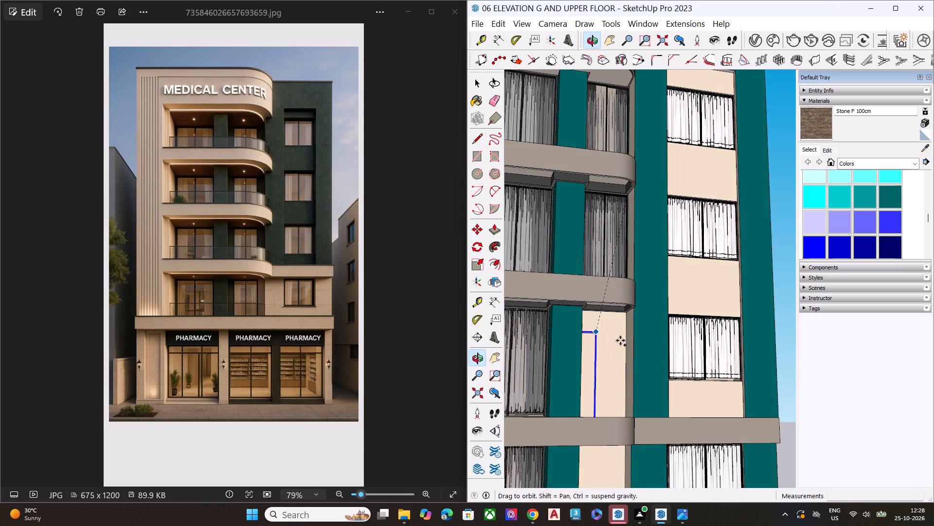
scroll(620, 340, up, 12)
scroll(620, 296, down, 1)
scroll(620, 296, up, 2)
scroll(620, 296, down, 1)
scroll(620, 296, up, 1)
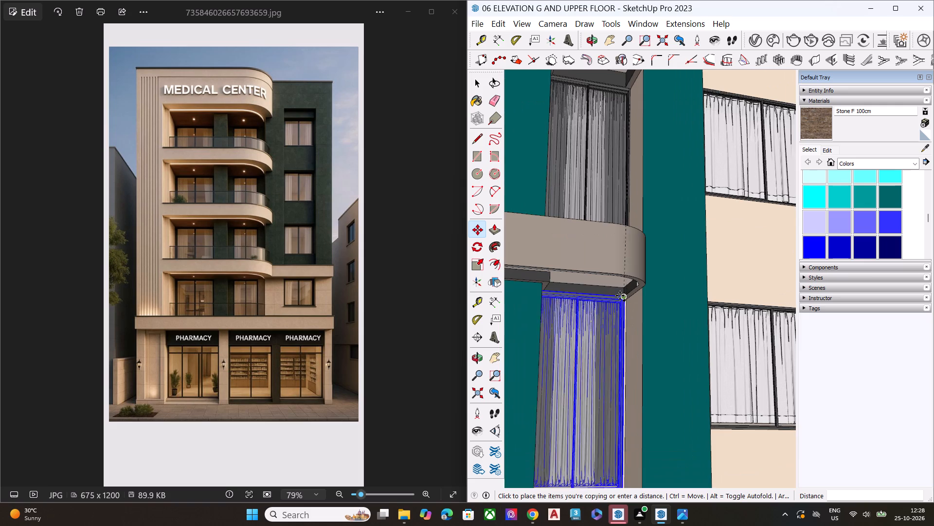
scroll(620, 296, up, 13)
scroll(624, 299, down, 1)
scroll(624, 299, up, 6)
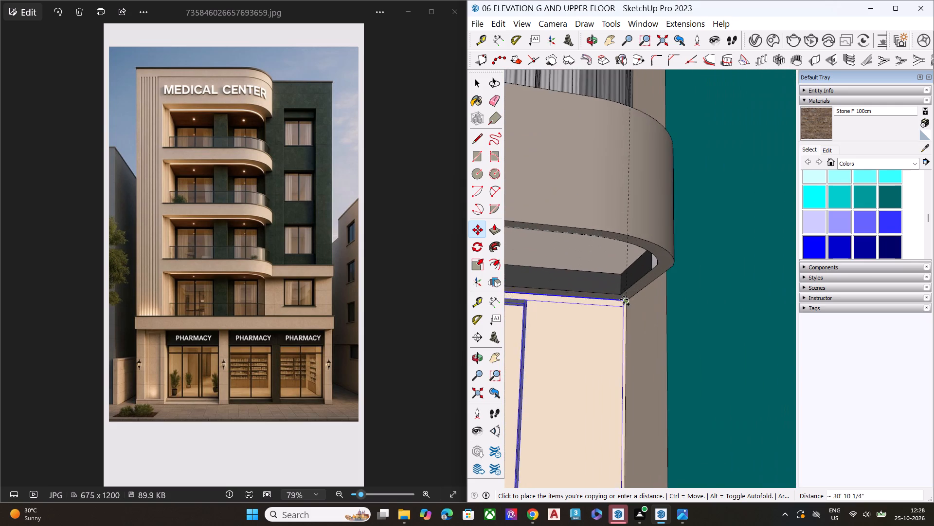
middle_drag(623, 301, 724, 285)
scroll(611, 289, up, 2)
scroll(598, 295, down, 1)
scroll(594, 298, up, 10)
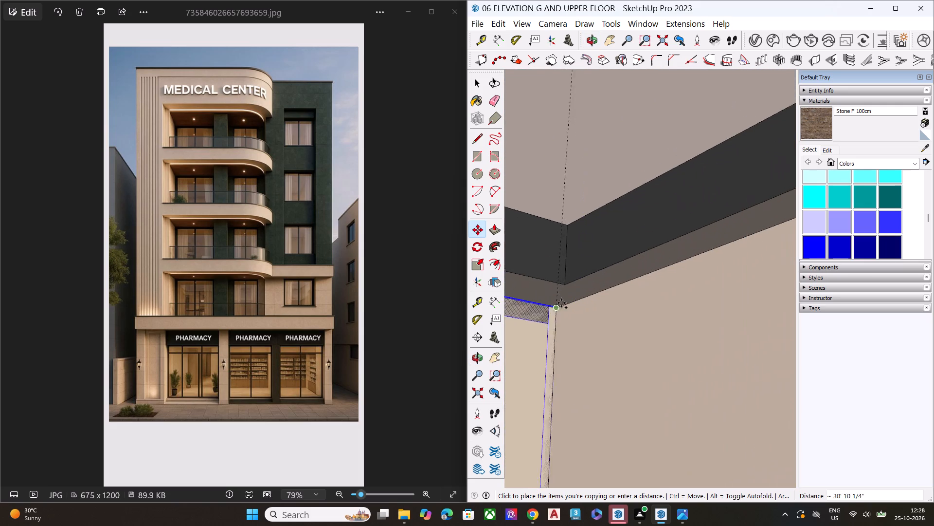
scroll(561, 303, up, 4)
click(567, 275)
key(space)
Move the new door copy about 9 7/16" so its top frame corner meets the side wall beneath the curved slab.
scroll(569, 273, down, 4)
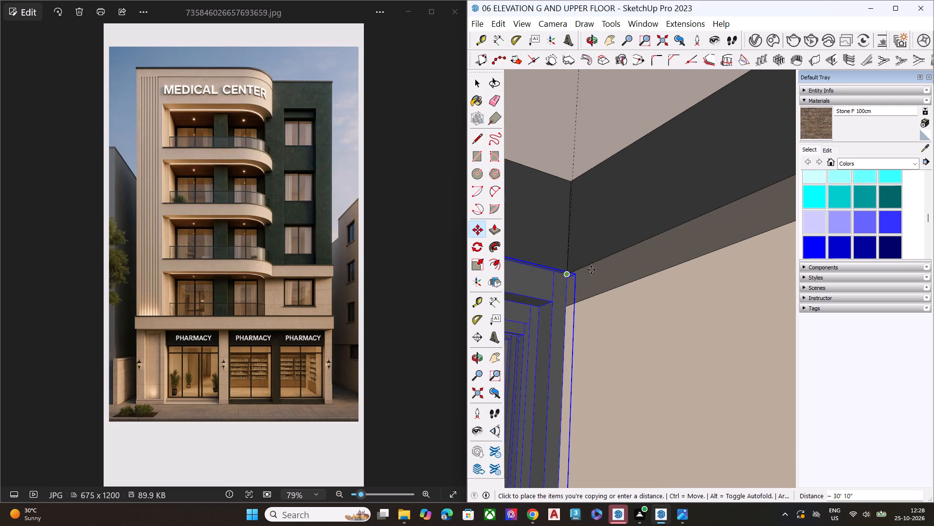
scroll(591, 270, down, 4)
scroll(634, 219, down, 8)
middle_drag(621, 244, 570, 245)
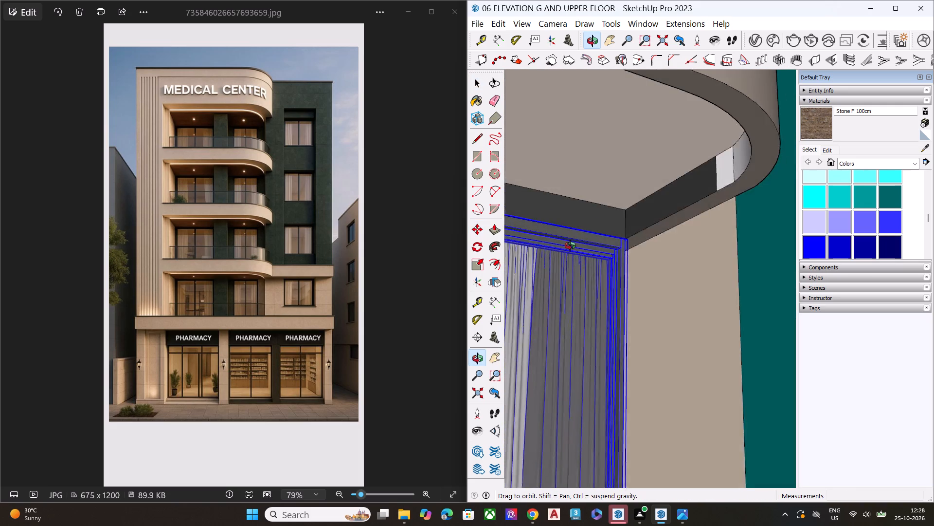
middle_drag(570, 245, 526, 250)
scroll(648, 238, down, 17)
middle_drag(650, 262, 560, 302)
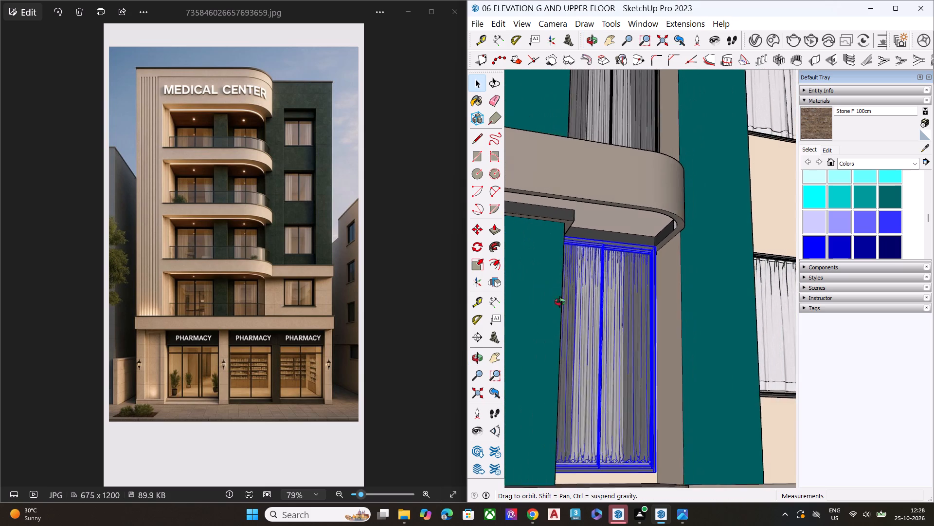
middle_drag(560, 302, 539, 313)
scroll(597, 326, up, 7)
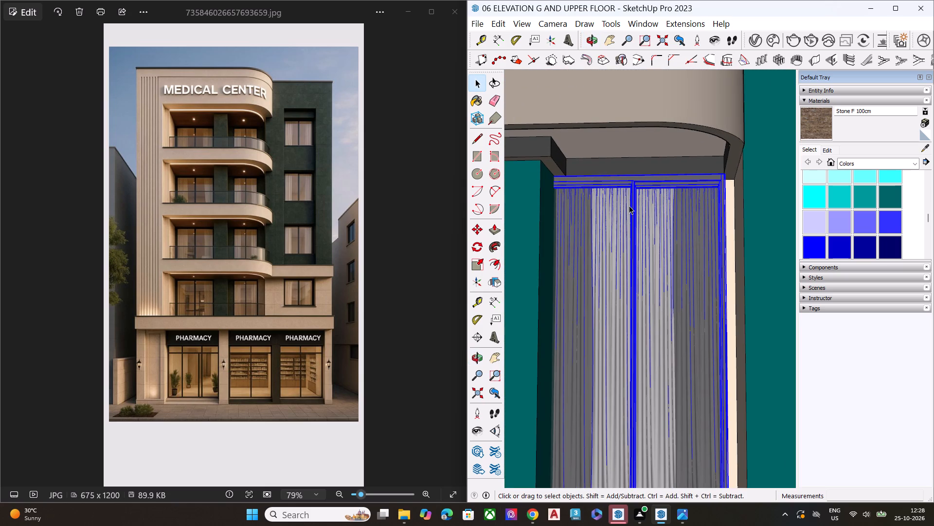
key(m)
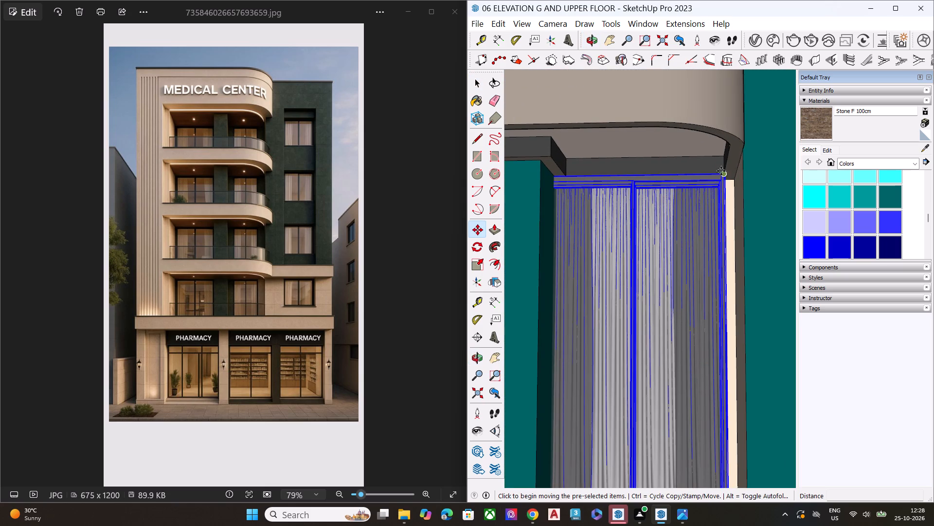
click(723, 175)
click(740, 177)
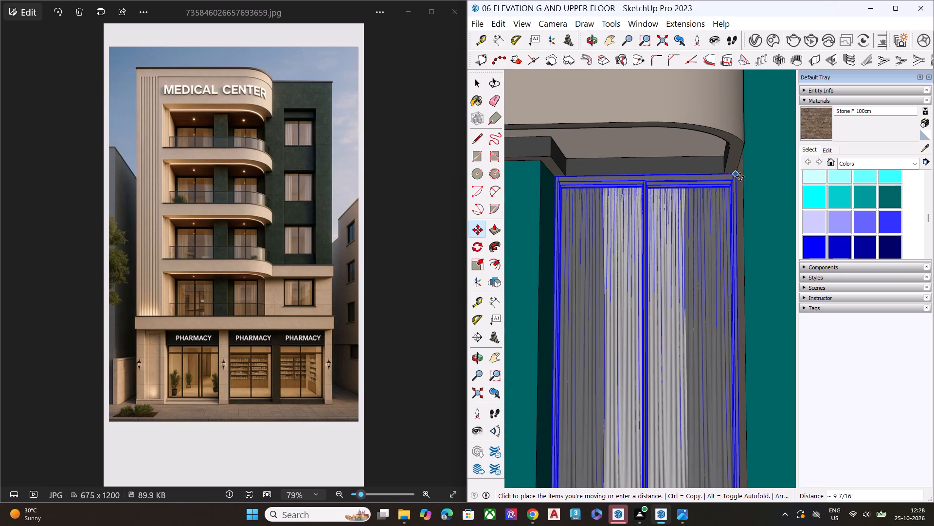
key(space)
scroll(612, 187, down, 10)
scroll(611, 190, up, 1)
scroll(611, 190, down, 5)
middle_drag(631, 325, 632, 327)
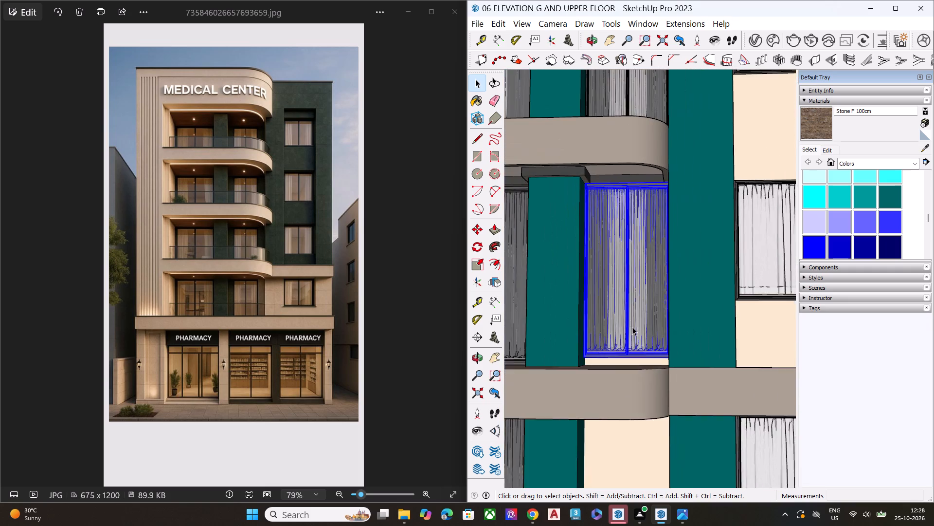
Scale the selected door copy downward along the blue axis until its bottom frame meets the balcony floor.
middle_drag(632, 327, 639, 363)
scroll(638, 374, up, 5)
scroll(633, 388, down, 1)
scroll(633, 389, up, 3)
scroll(624, 344, up, 1)
scroll(624, 344, down, 1)
scroll(624, 344, up, 7)
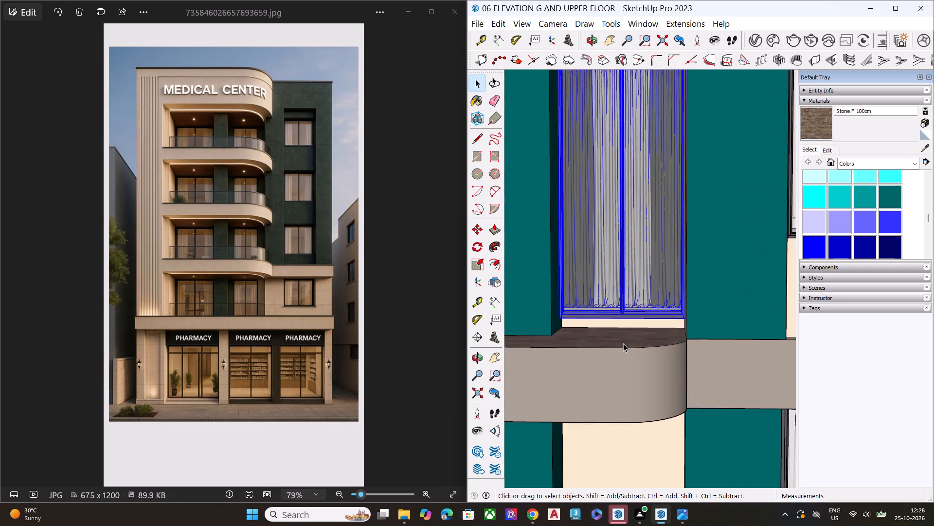
key(s)
scroll(619, 313, up, 6)
middle_drag(621, 321, 603, 258)
scroll(627, 331, up, 2)
scroll(638, 345, down, 1)
scroll(639, 345, up, 3)
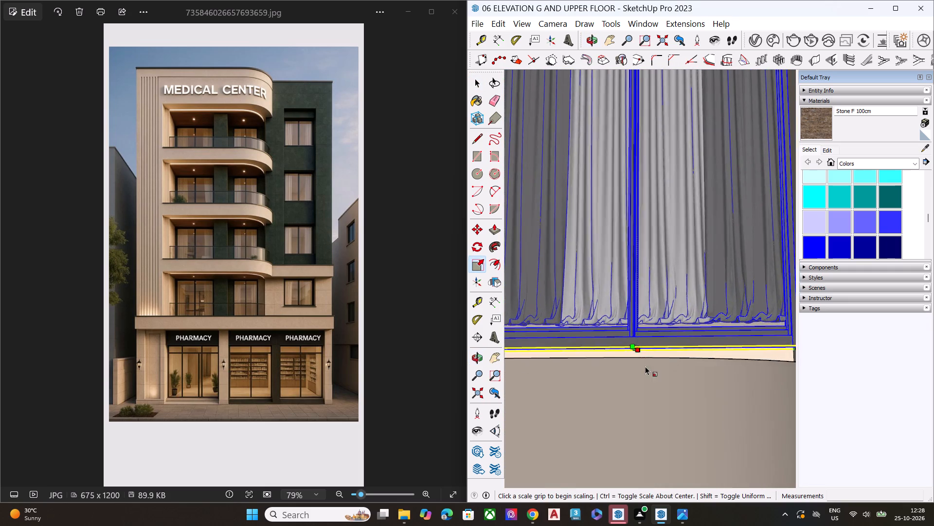
scroll(645, 366, up, 3)
middle_drag(637, 362, 633, 391)
click(640, 301)
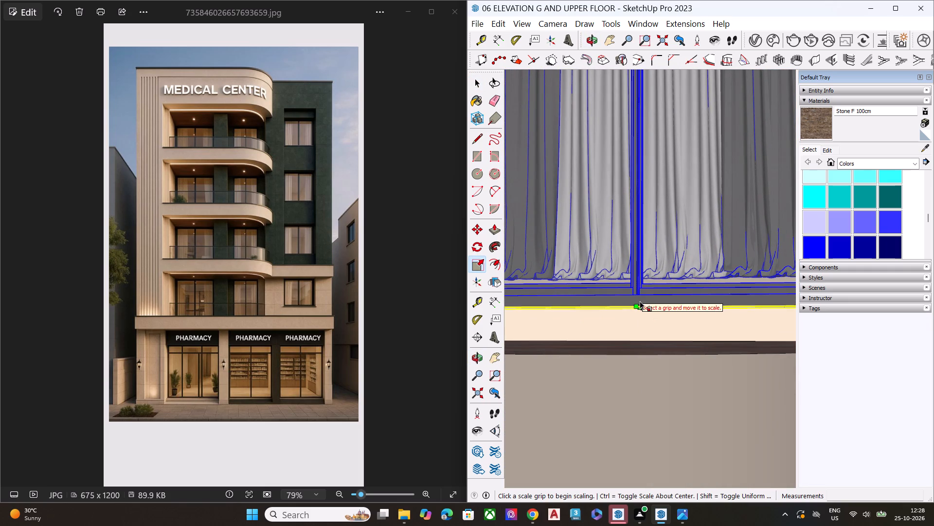
key(space)
key(s)
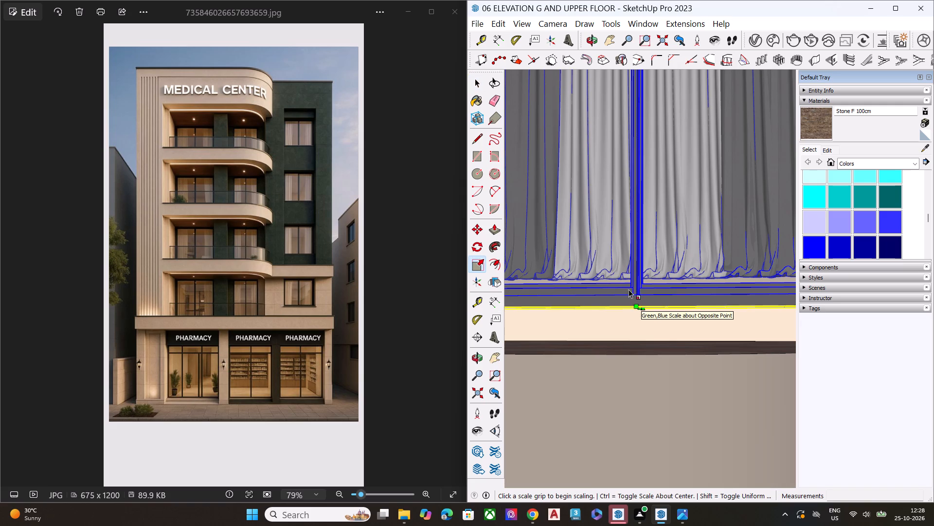
click(643, 305)
middle_drag(641, 336, 644, 379)
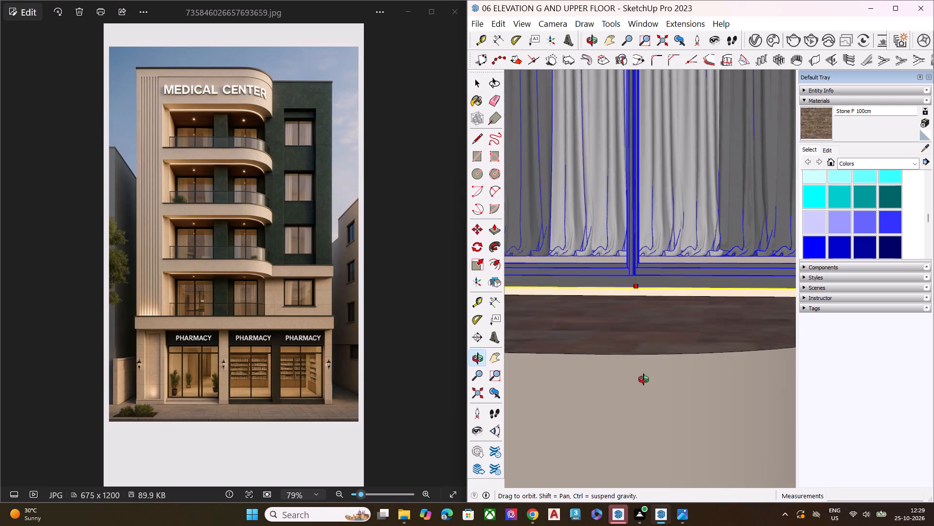
middle_drag(644, 379, 644, 381)
click(633, 296)
key(space)
Copy the lengthened door by its top frame corner about 32' 2 1/2" down to the lowest balcony bay's outer wall corner beneath the curved slab.
scroll(611, 268, down, 8)
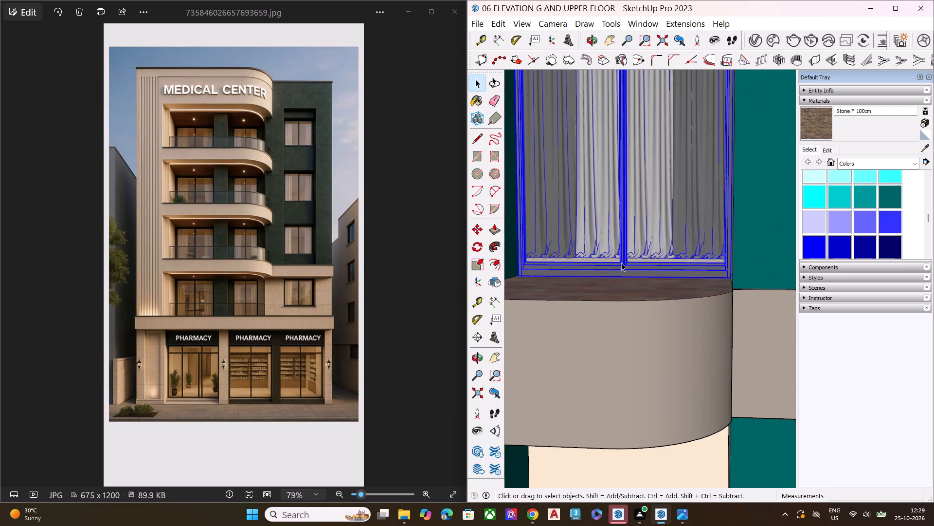
scroll(635, 270, down, 19)
middle_drag(647, 297, 679, 280)
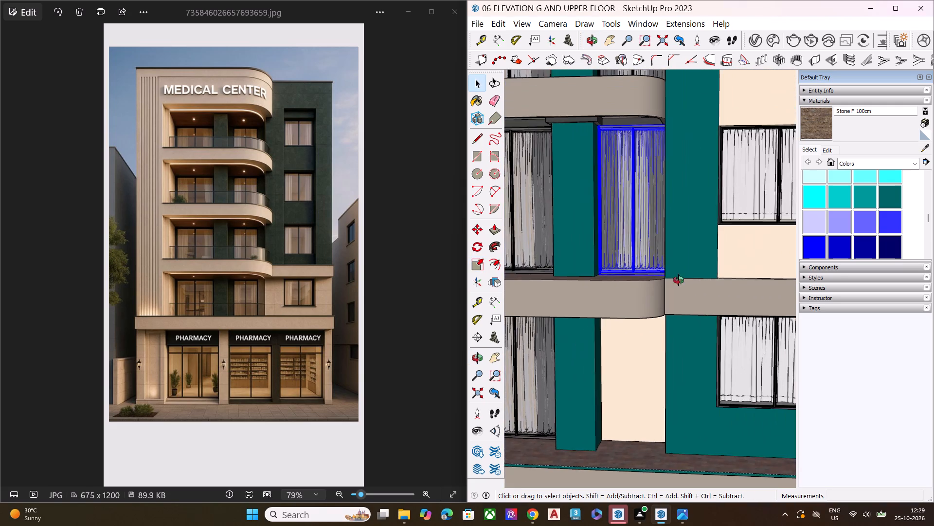
middle_drag(679, 280, 731, 268)
scroll(673, 157, up, 1)
scroll(673, 156, down, 1)
scroll(670, 153, up, 8)
scroll(662, 149, down, 2)
scroll(662, 149, up, 4)
key(m)
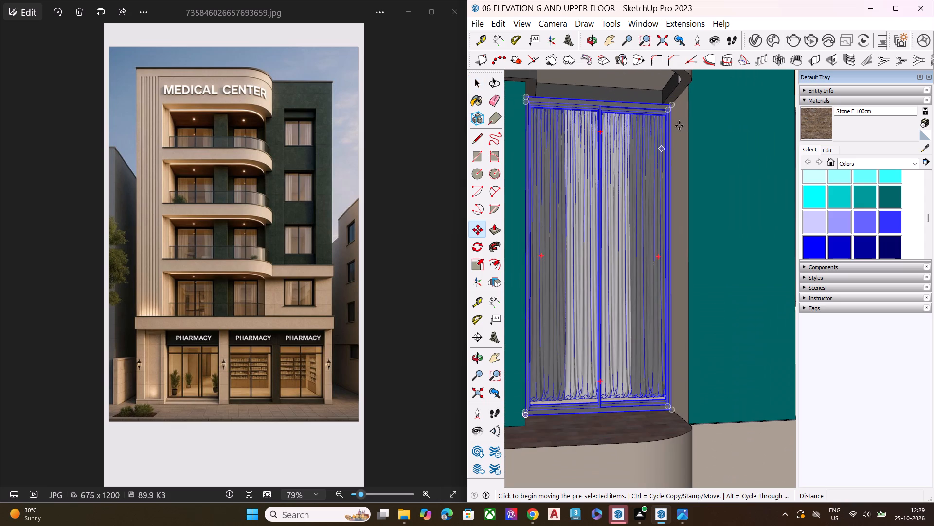
click(671, 105)
scroll(589, 197, down, 3)
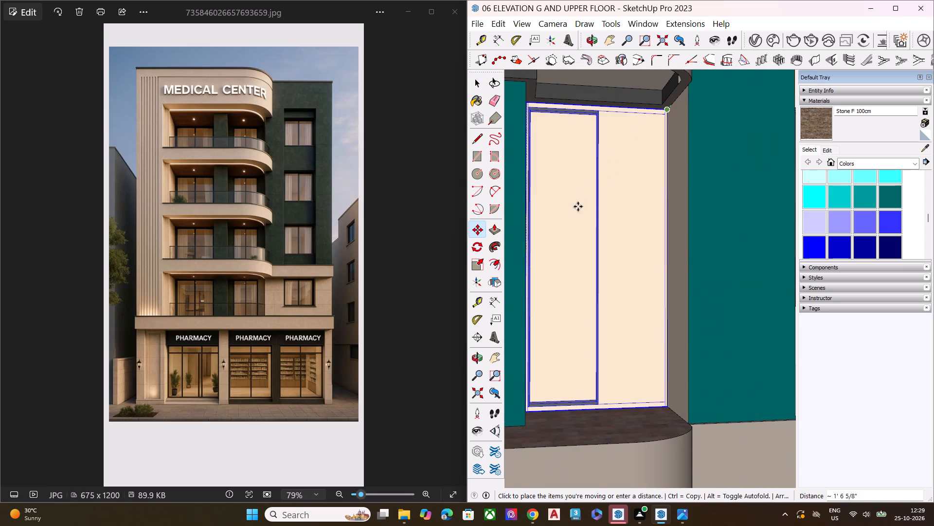
scroll(578, 207, down, 4)
scroll(615, 239, down, 5)
scroll(632, 261, up, 1)
scroll(634, 262, down, 8)
scroll(635, 248, up, 1)
scroll(635, 245, down, 2)
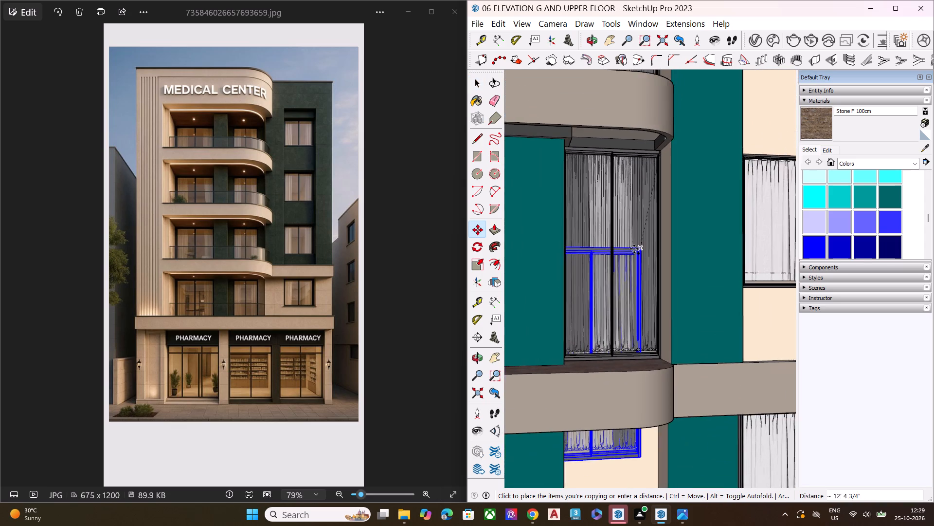
scroll(634, 249, down, 4)
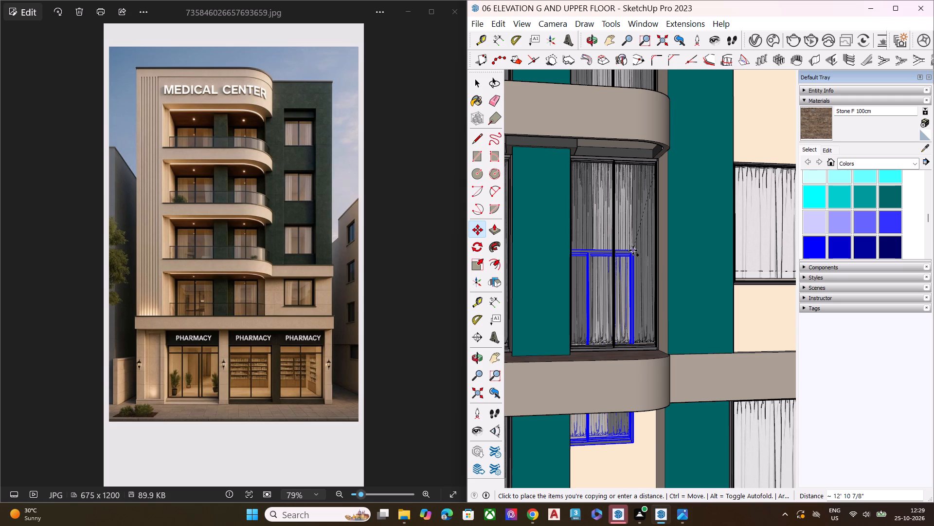
scroll(638, 368, down, 2)
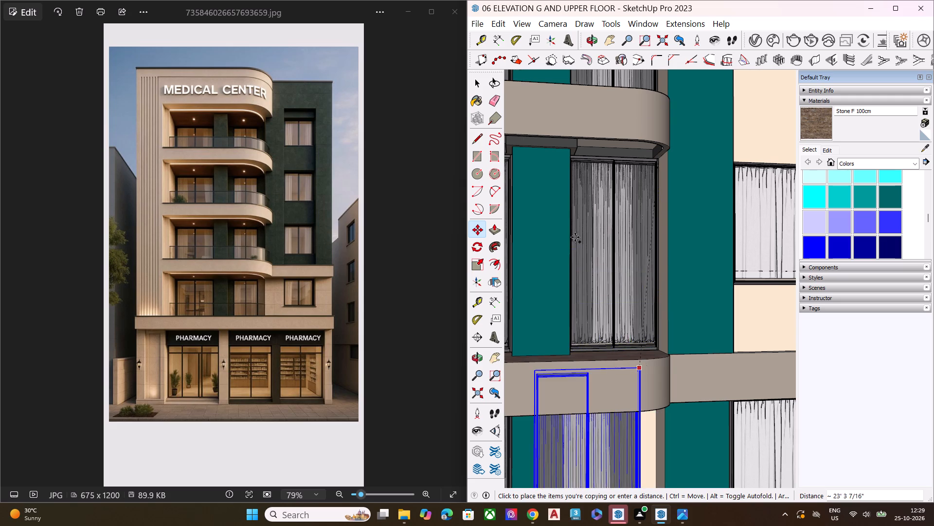
scroll(575, 237, down, 8)
scroll(639, 341, down, 1)
middle_drag(630, 356, 629, 343)
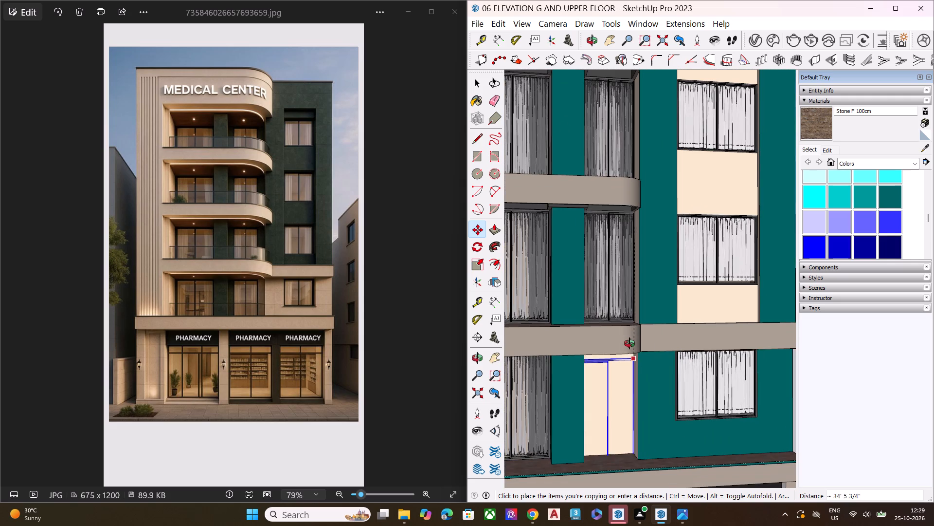
middle_drag(629, 343, 631, 292)
scroll(631, 368, up, 9)
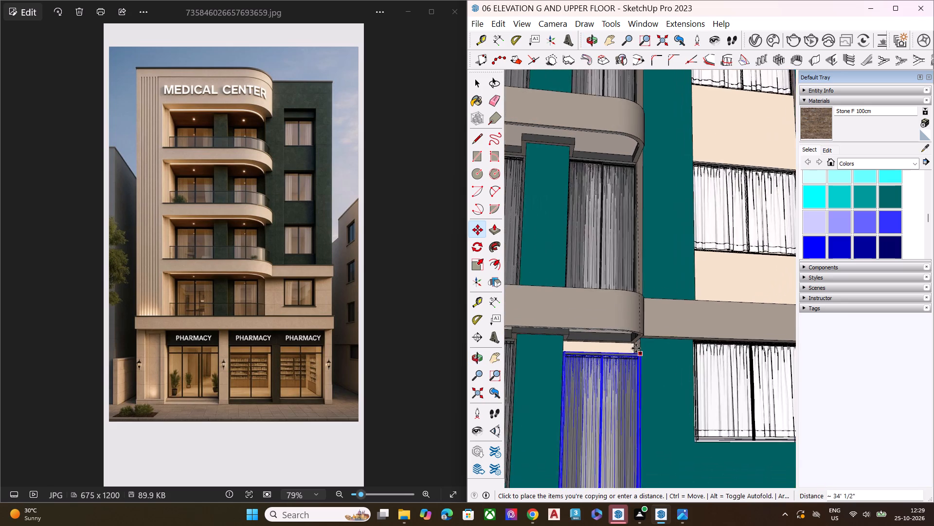
scroll(636, 348, up, 17)
scroll(637, 334, up, 7)
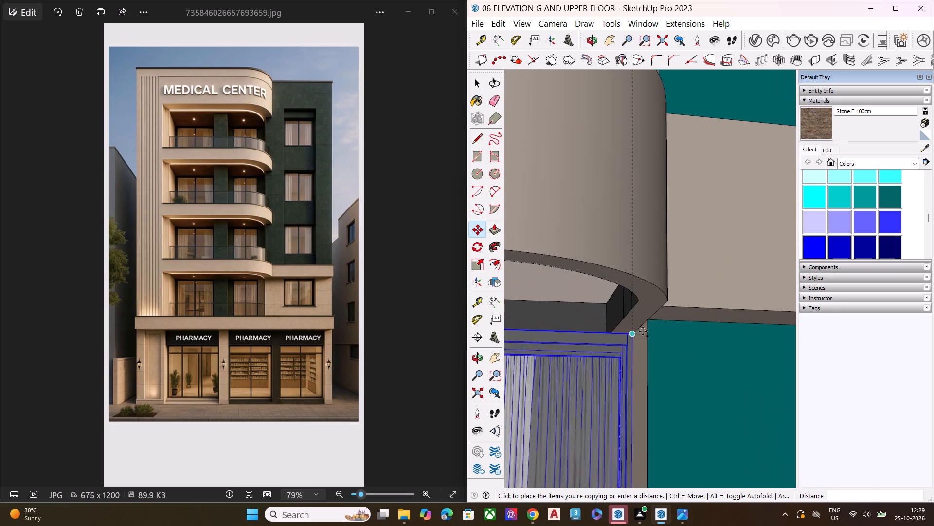
scroll(642, 327, up, 1)
scroll(642, 327, down, 1)
scroll(642, 327, up, 6)
scroll(652, 316, down, 1)
scroll(653, 316, up, 5)
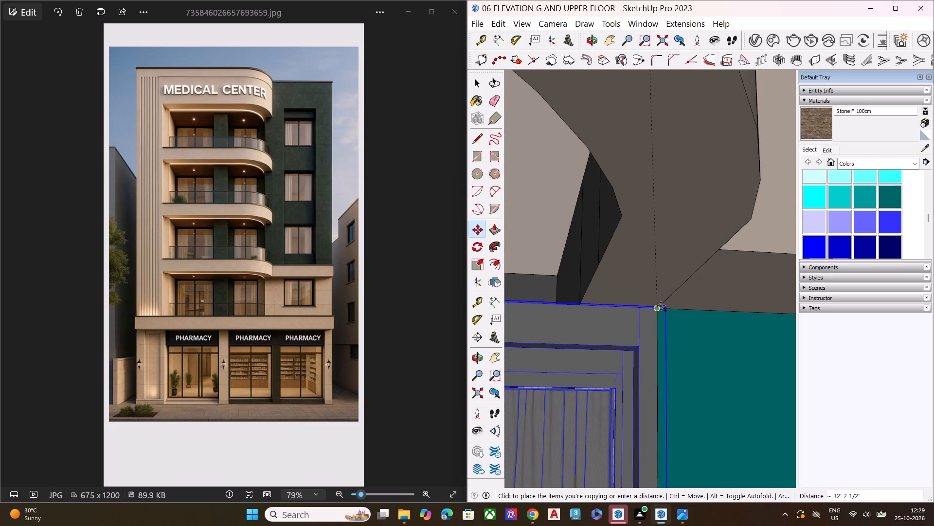
click(661, 306)
Scale the lowest balcony's copied door along the blue axis by about 0.95 so its base meets the tiled floor.
scroll(556, 295, down, 8)
scroll(612, 268, down, 6)
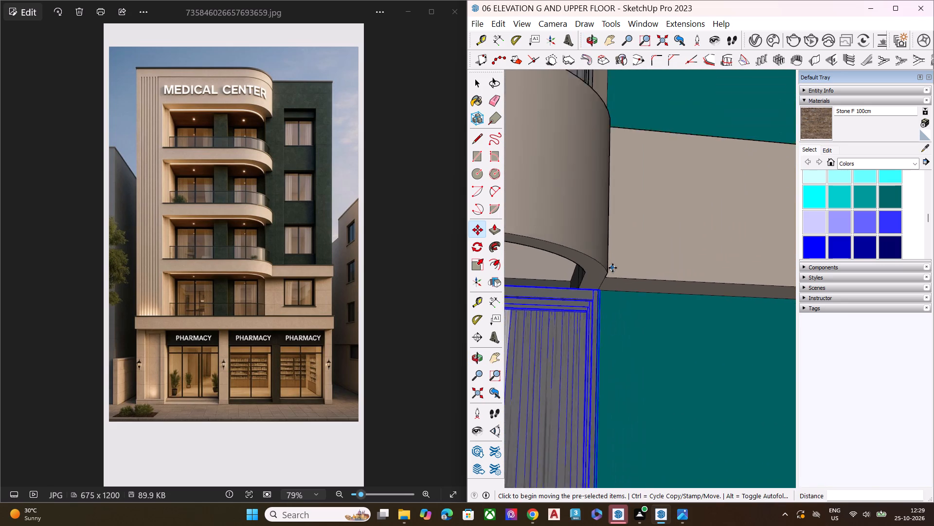
scroll(612, 268, down, 9)
middle_drag(621, 251, 614, 315)
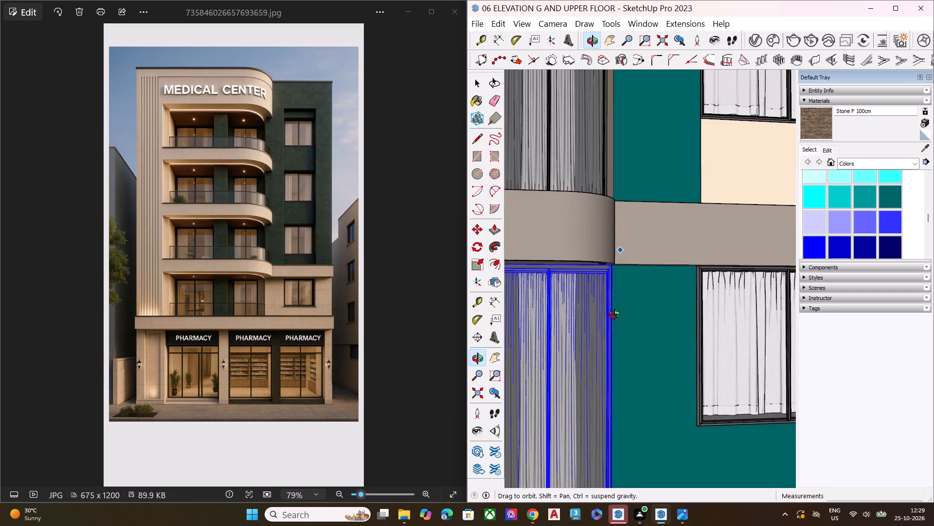
middle_drag(614, 315, 523, 347)
scroll(536, 324, up, 1)
scroll(597, 268, down, 9)
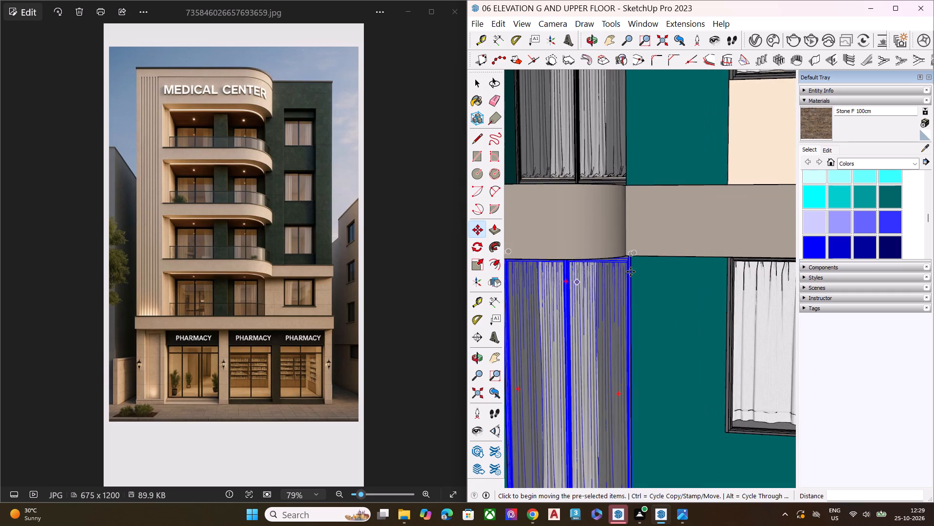
scroll(609, 269, down, 9)
scroll(558, 406, up, 1)
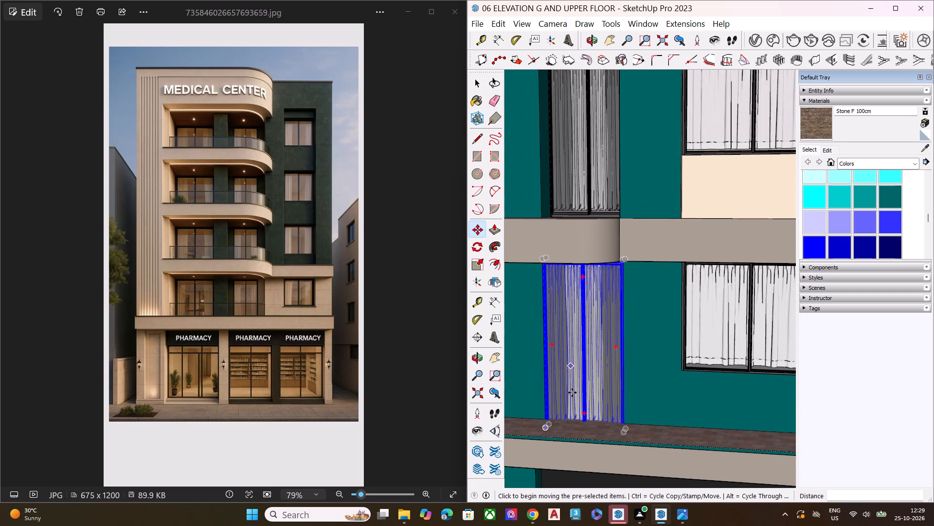
key(s)
scroll(593, 417, up, 3)
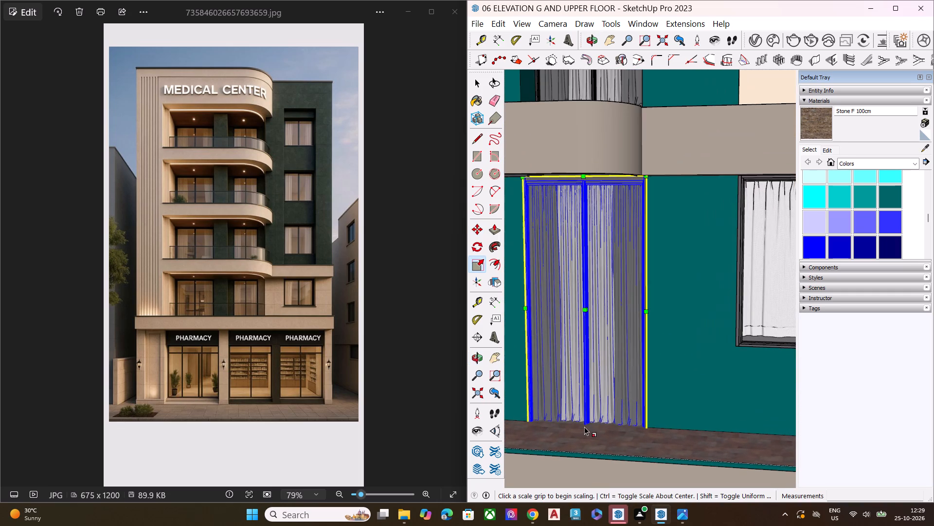
scroll(587, 440, up, 1)
click(592, 430)
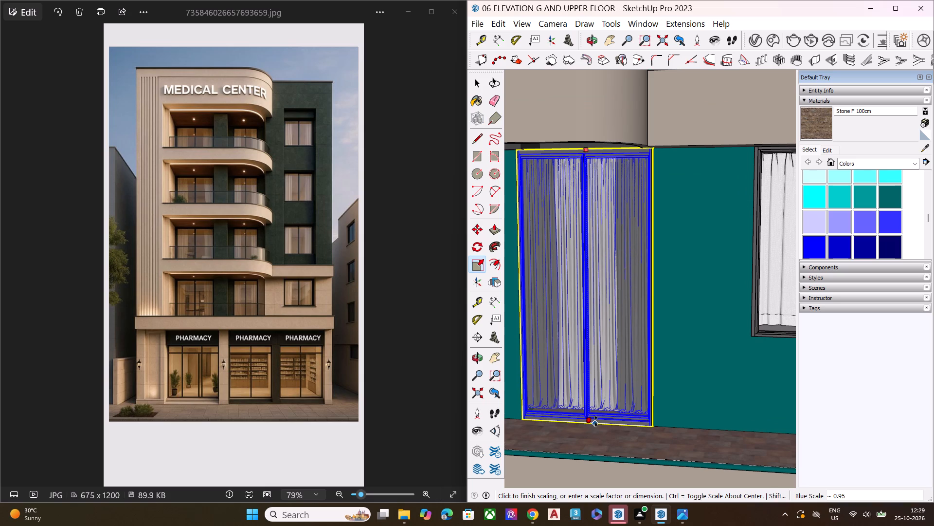
click(596, 421)
key(space)
Inspect the bottom frame of the shortened door against the lowest balcony's tiled floor.
scroll(600, 347, down, 8)
middle_drag(606, 343, 564, 450)
scroll(589, 422, up, 2)
scroll(588, 420, down, 1)
scroll(588, 419, up, 5)
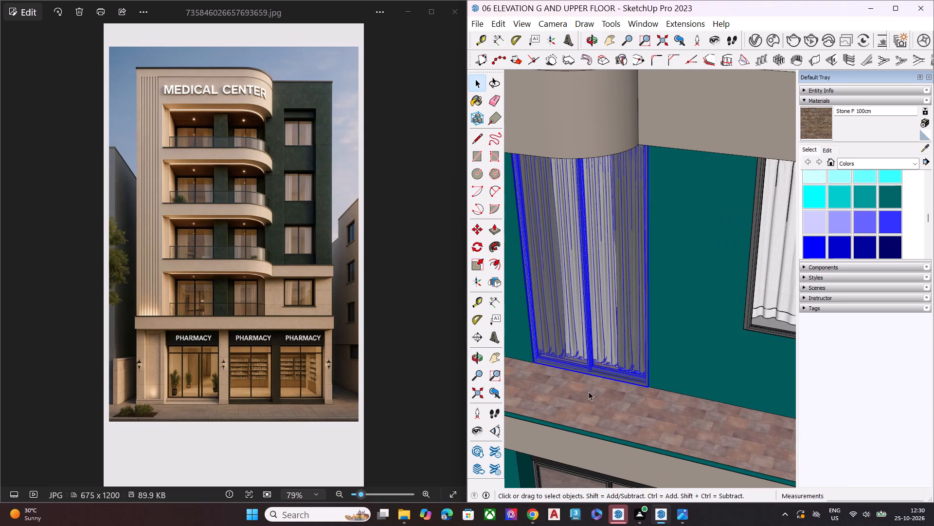
scroll(582, 305, up, 11)
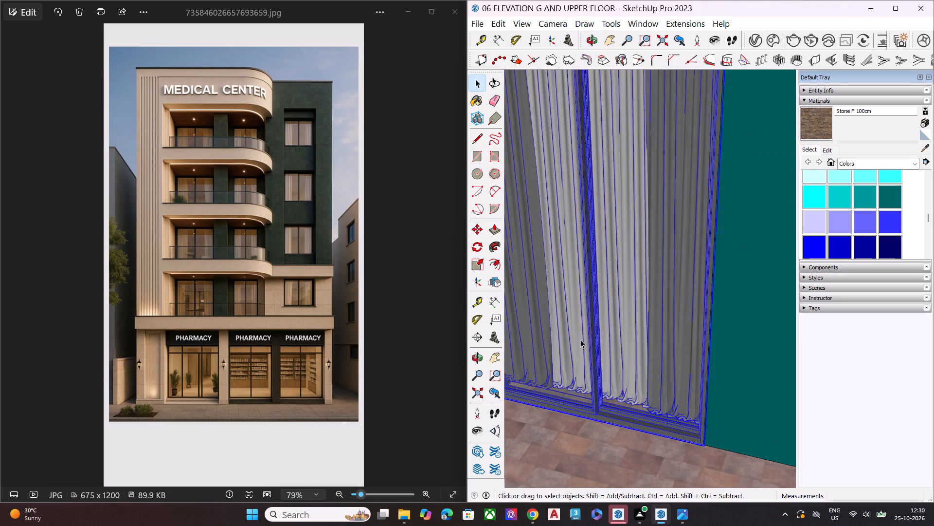
scroll(570, 400, up, 5)
scroll(578, 404, down, 5)
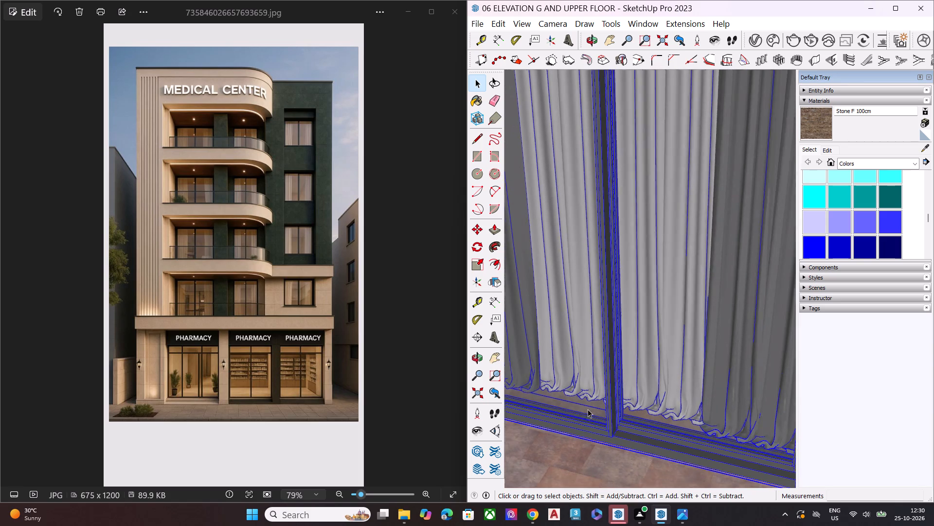
scroll(588, 409, down, 1)
middle_drag(635, 388, 762, 318)
scroll(635, 306, down, 8)
middle_drag(647, 336, 695, 317)
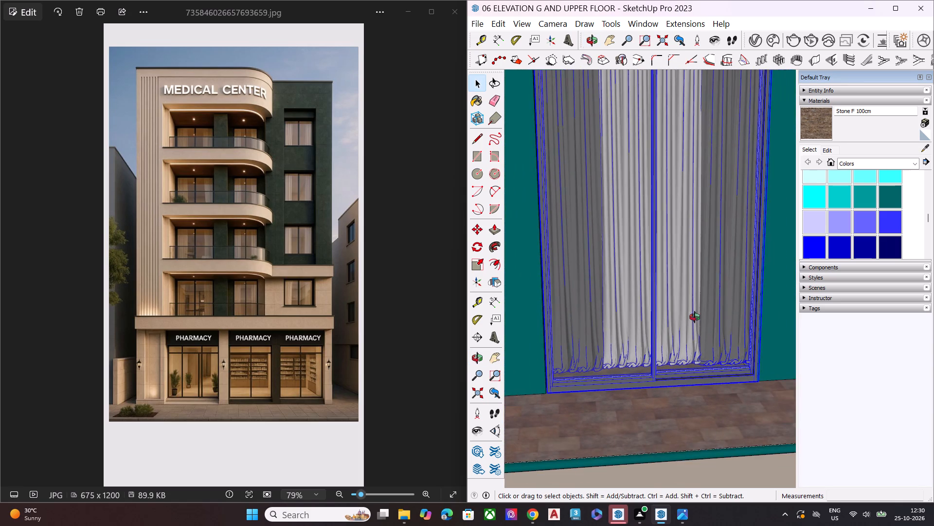
middle_drag(695, 317, 754, 280)
Move the lowest balcony's door by its top frame corner about 4' 8" back into the bay along the side wall.
scroll(581, 310, down, 10)
scroll(672, 282, down, 7)
scroll(683, 292, up, 1)
scroll(683, 292, down, 3)
middle_drag(674, 290, 710, 235)
scroll(705, 149, up, 10)
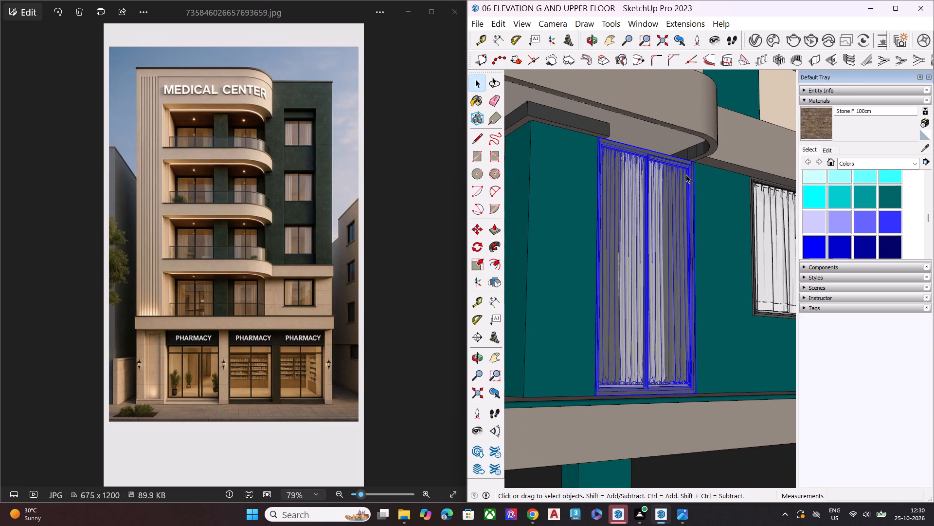
scroll(686, 174, up, 8)
scroll(701, 155, down, 1)
scroll(701, 155, up, 6)
scroll(701, 155, down, 1)
scroll(701, 155, up, 4)
key(m)
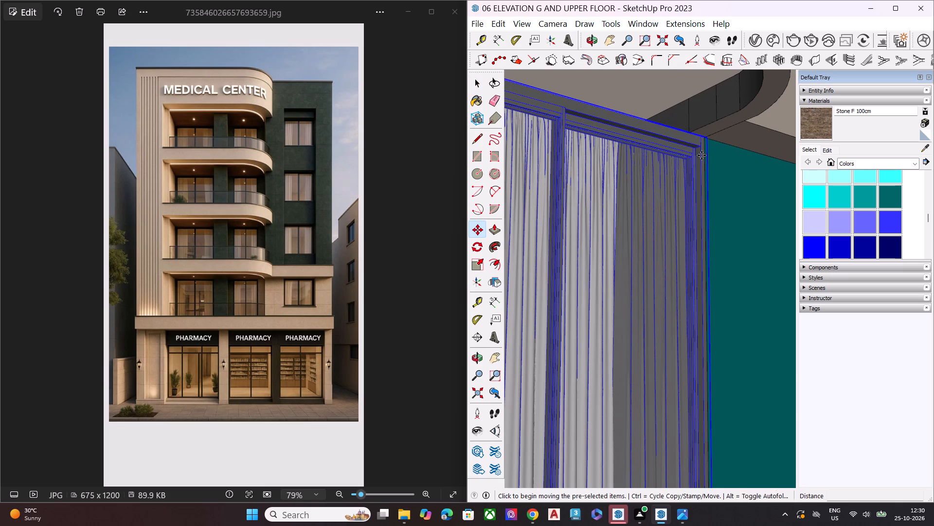
click(706, 136)
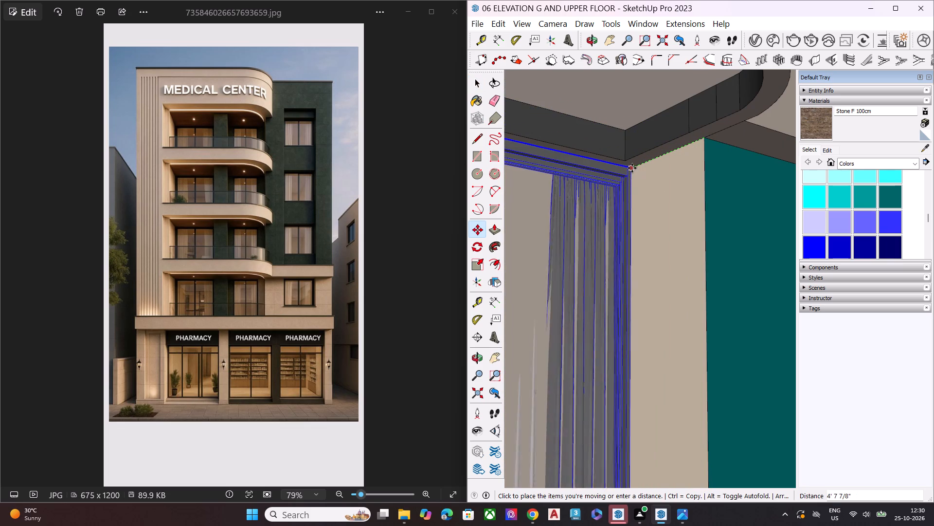
click(627, 161)
key(space)
Move the door about 1' 9 3/8" so its top frame corner meets the bay's inner corner between back and side walls.
scroll(620, 207, down, 8)
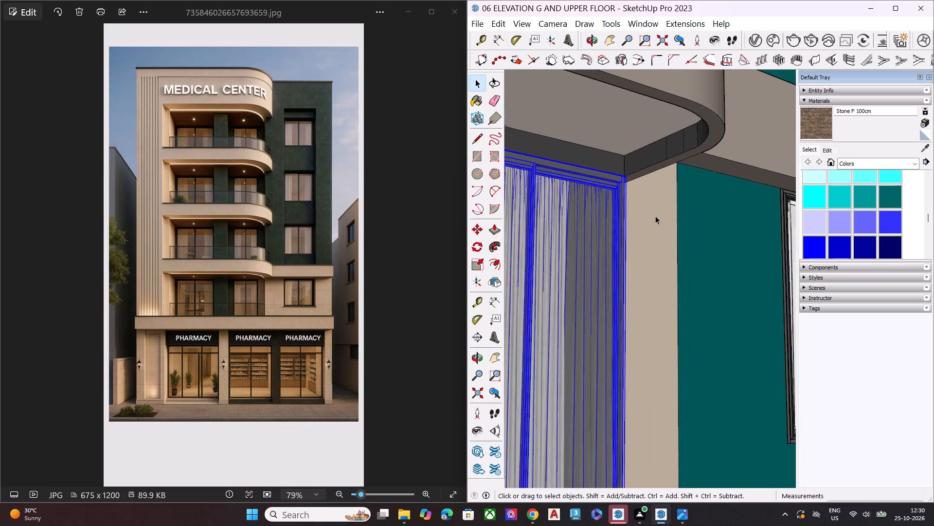
scroll(655, 216, down, 12)
middle_drag(665, 226, 578, 336)
scroll(587, 373, up, 1)
scroll(592, 380, down, 1)
scroll(593, 382, up, 6)
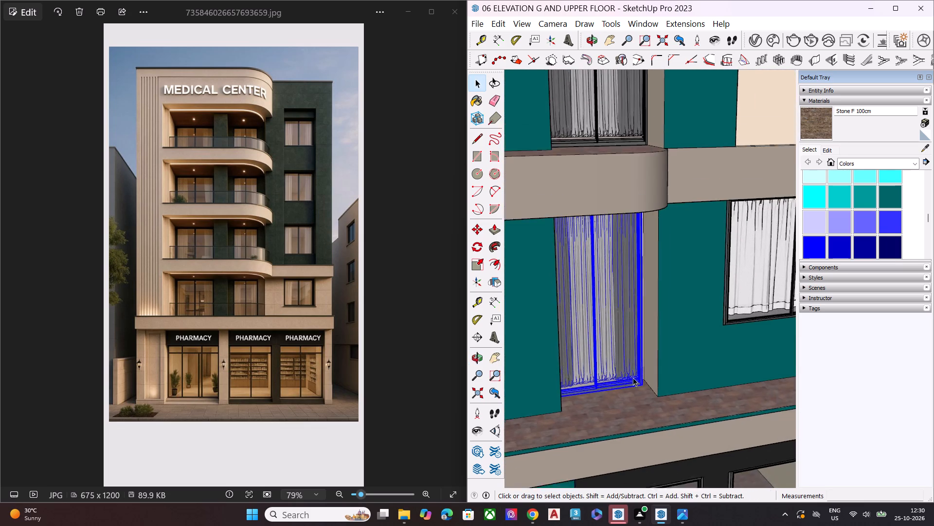
scroll(636, 372, up, 1)
middle_drag(606, 367, 543, 252)
scroll(582, 181, up, 9)
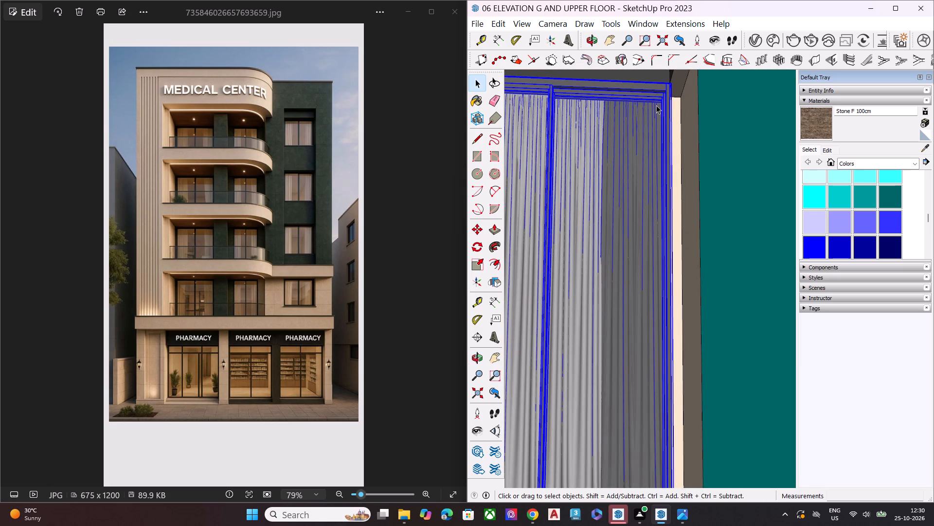
key(m)
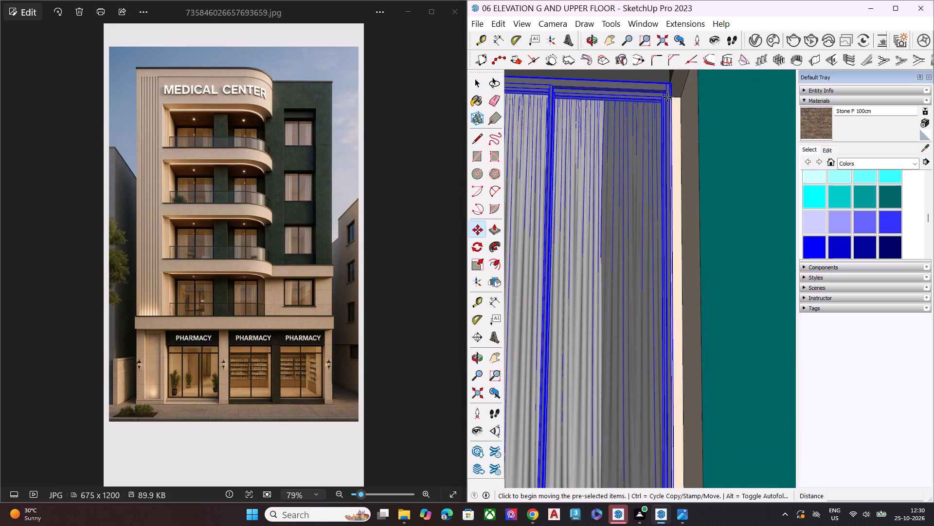
click(671, 84)
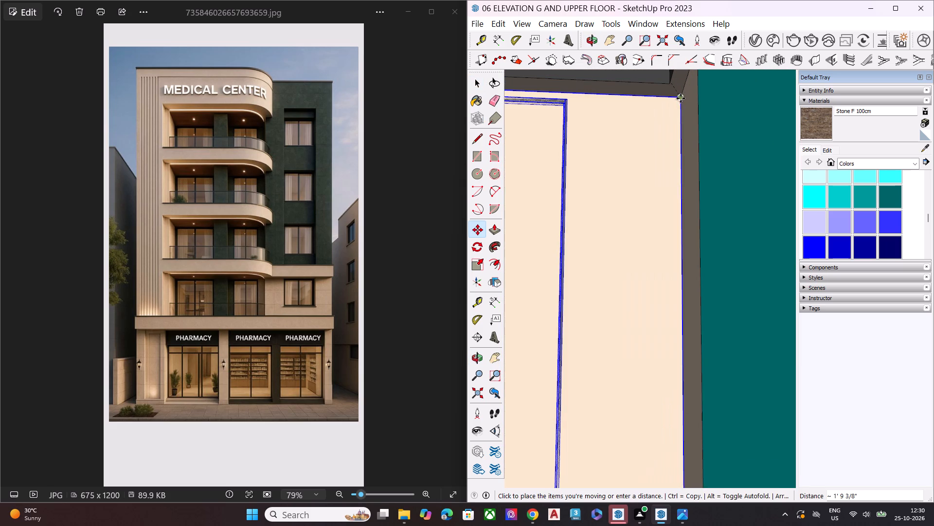
click(681, 98)
key(space)
middle_drag(655, 165, 793, 182)
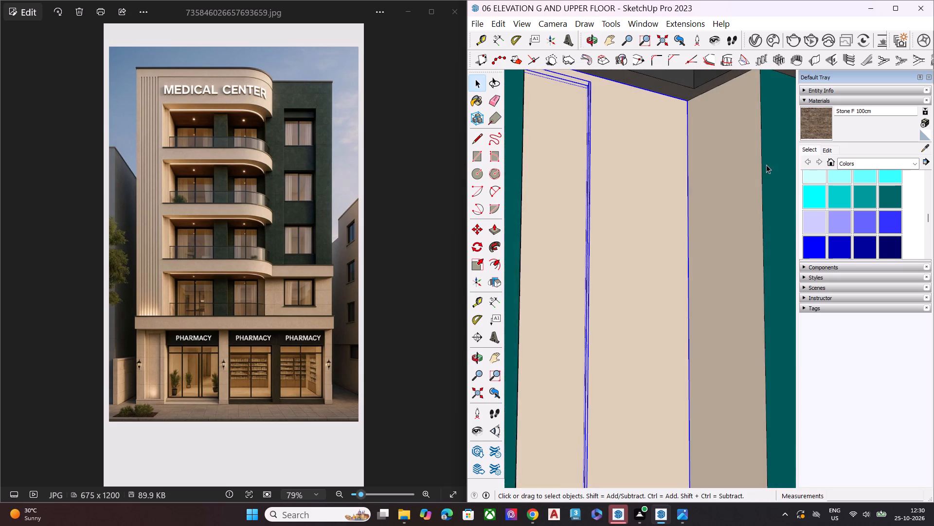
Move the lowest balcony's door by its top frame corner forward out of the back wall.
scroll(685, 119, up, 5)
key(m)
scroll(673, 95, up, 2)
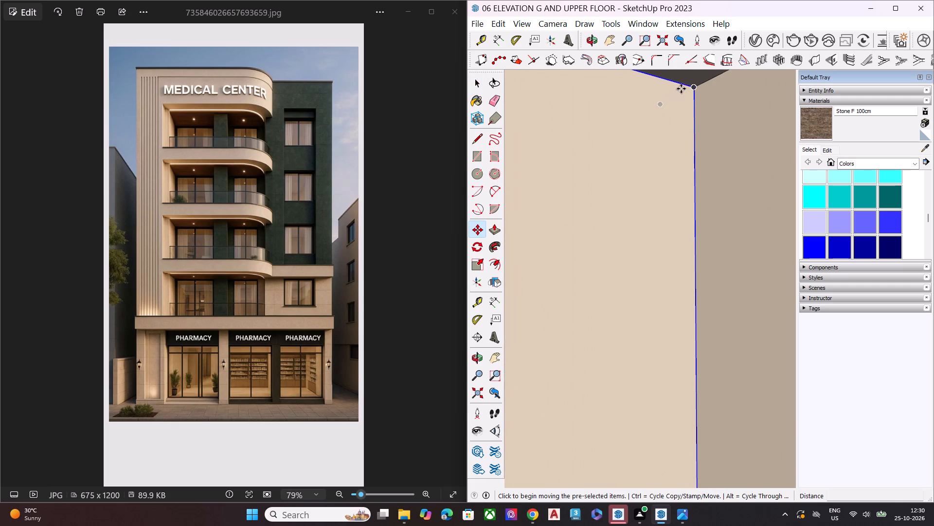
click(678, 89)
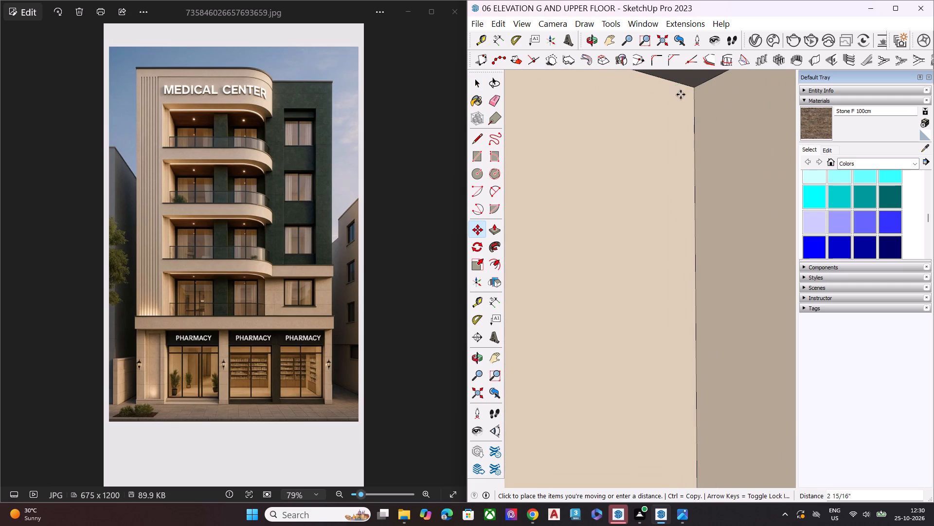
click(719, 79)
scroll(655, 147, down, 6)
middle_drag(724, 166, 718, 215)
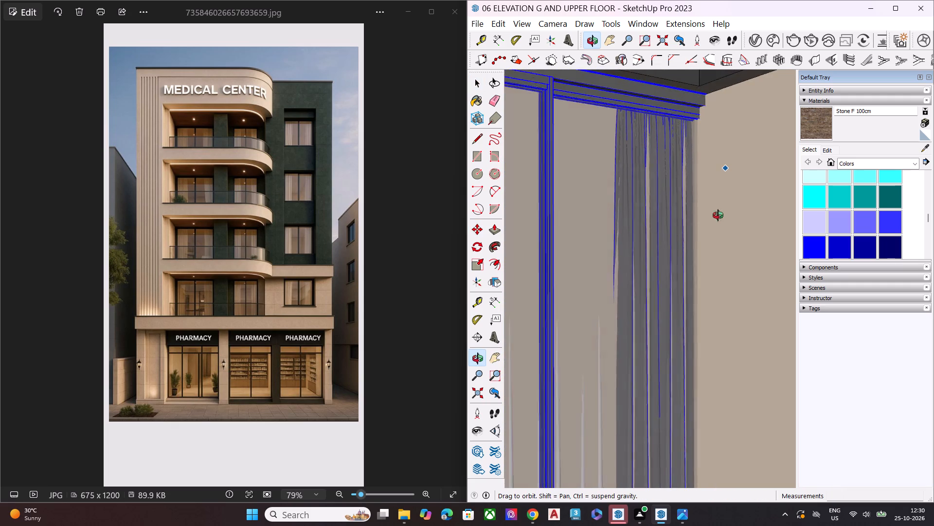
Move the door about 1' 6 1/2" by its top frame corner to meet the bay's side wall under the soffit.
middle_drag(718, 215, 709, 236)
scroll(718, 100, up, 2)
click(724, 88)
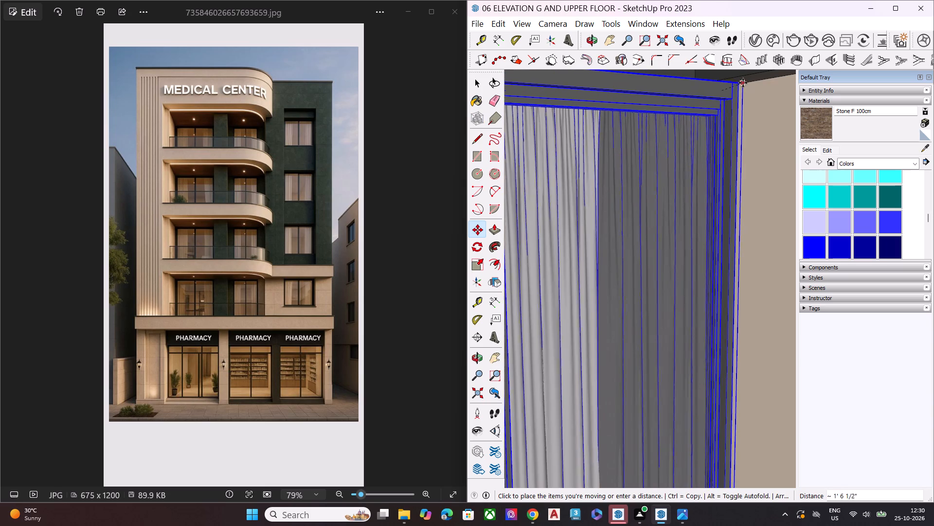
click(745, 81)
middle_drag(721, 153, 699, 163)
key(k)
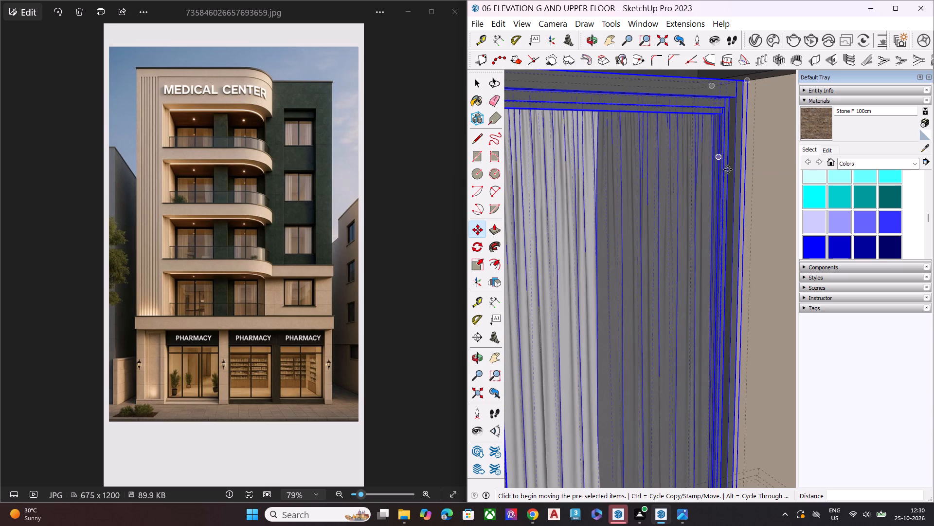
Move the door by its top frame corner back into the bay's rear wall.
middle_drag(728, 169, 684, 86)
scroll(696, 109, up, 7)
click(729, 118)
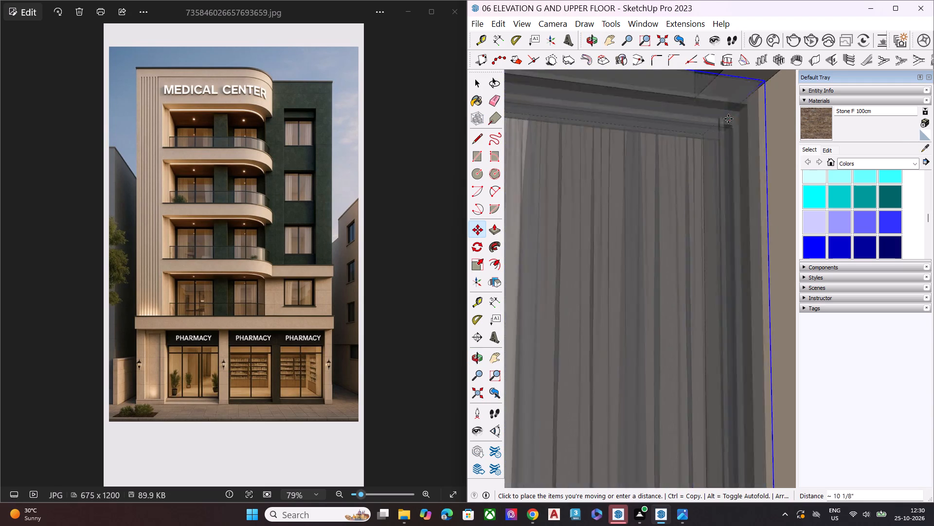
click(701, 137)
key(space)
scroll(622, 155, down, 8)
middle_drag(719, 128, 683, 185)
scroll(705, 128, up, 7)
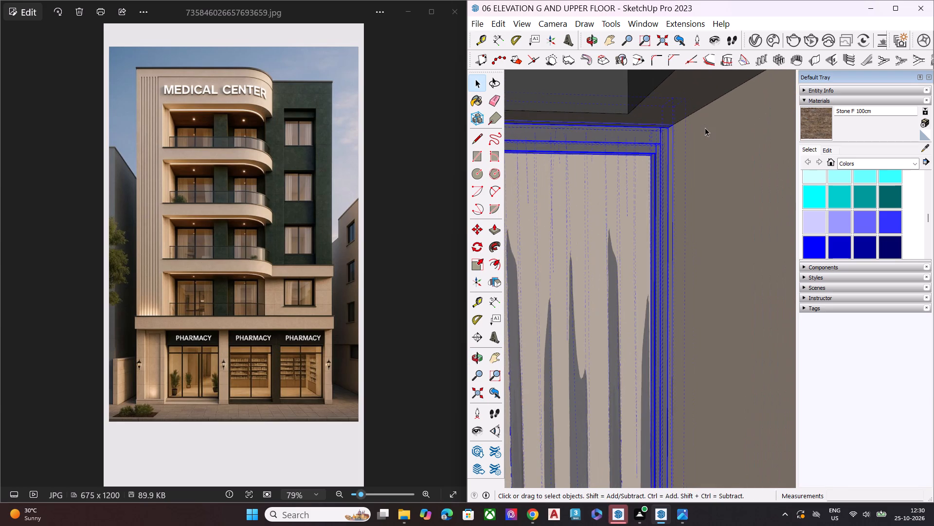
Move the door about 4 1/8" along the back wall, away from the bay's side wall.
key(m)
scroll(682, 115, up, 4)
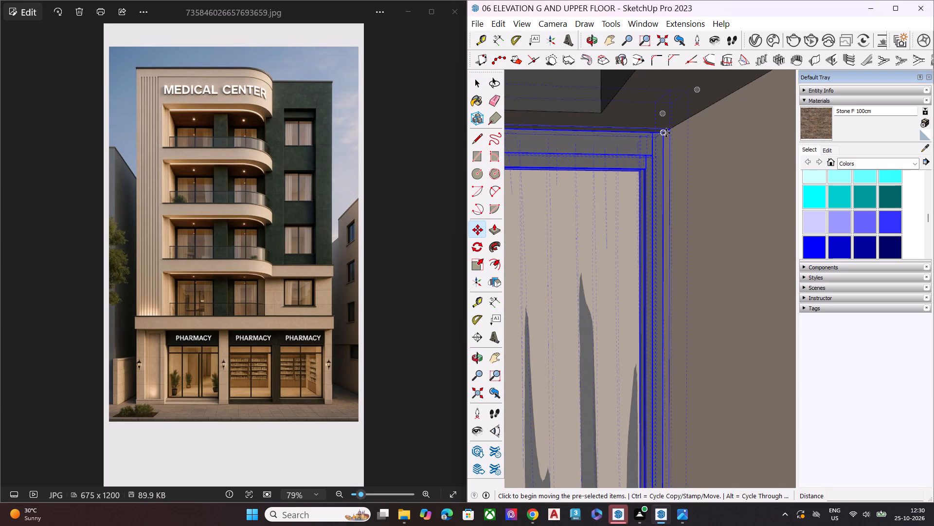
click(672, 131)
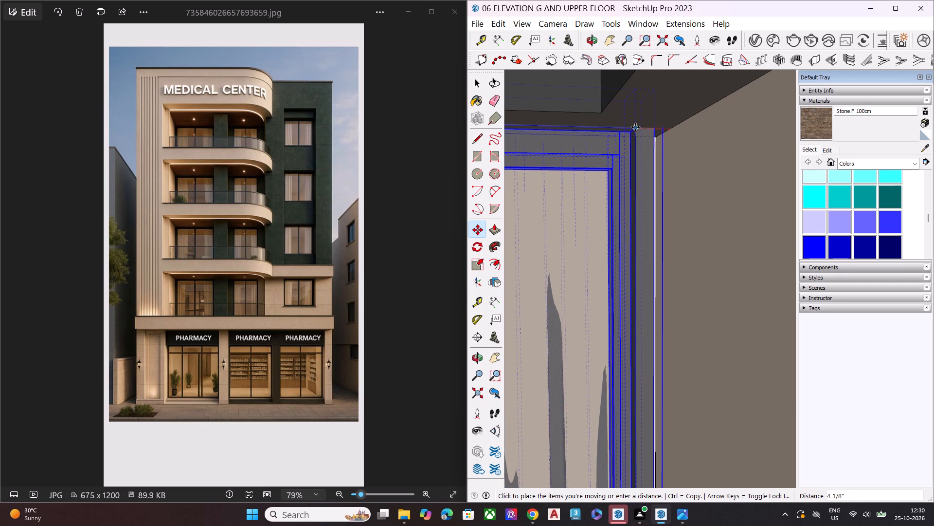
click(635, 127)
Examine the gap between the door's top frame corner and the lowest balcony bay's side wall and soffit.
scroll(659, 131, up, 1)
middle_drag(658, 131, 562, 156)
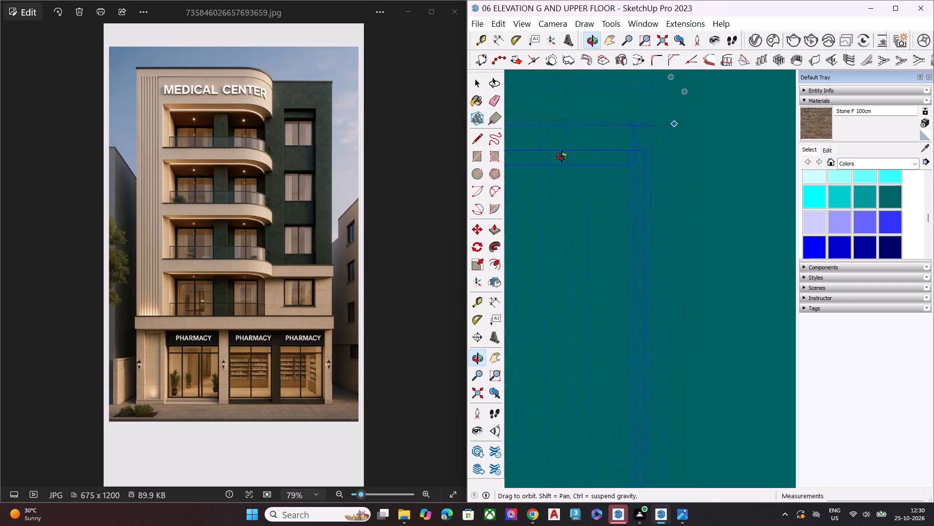
middle_drag(562, 156, 804, 48)
scroll(645, 142, up, 1)
scroll(612, 149, down, 1)
scroll(611, 151, up, 1)
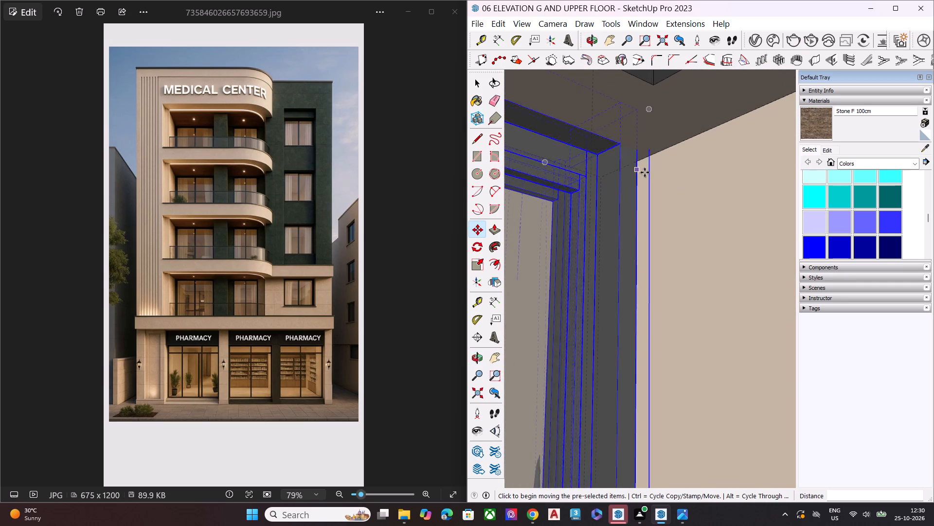
scroll(657, 181, down, 16)
scroll(658, 195, down, 9)
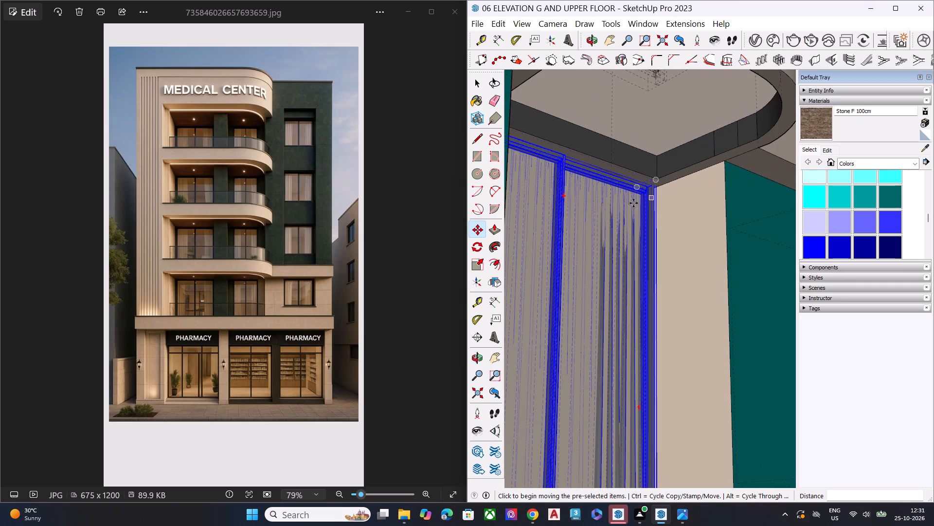
scroll(579, 241, down, 8)
scroll(646, 219, down, 1)
scroll(588, 212, down, 1)
scroll(576, 212, up, 2)
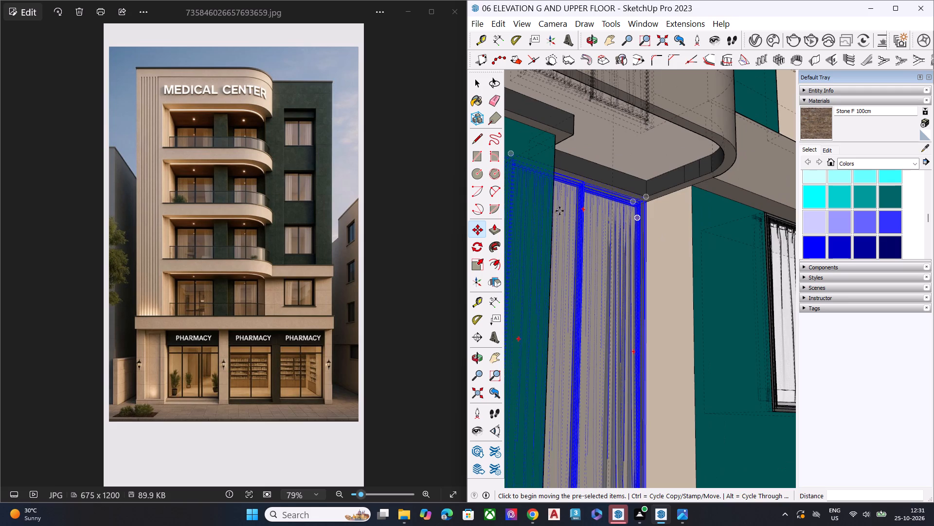
scroll(559, 211, up, 8)
scroll(663, 203, up, 18)
middle_drag(666, 201, 474, 219)
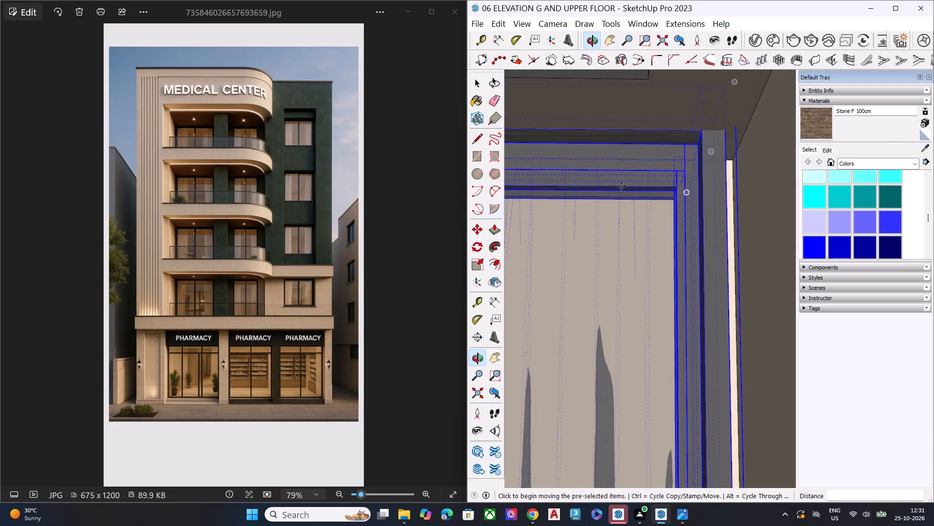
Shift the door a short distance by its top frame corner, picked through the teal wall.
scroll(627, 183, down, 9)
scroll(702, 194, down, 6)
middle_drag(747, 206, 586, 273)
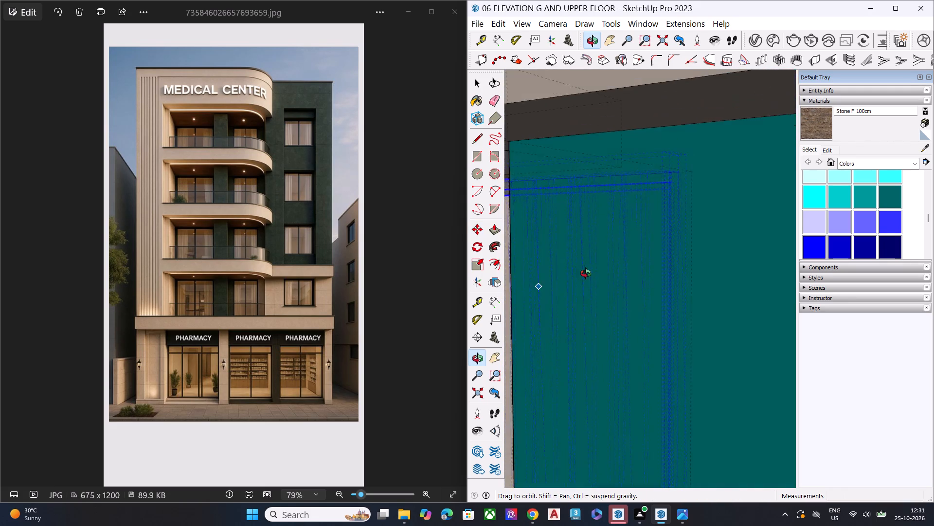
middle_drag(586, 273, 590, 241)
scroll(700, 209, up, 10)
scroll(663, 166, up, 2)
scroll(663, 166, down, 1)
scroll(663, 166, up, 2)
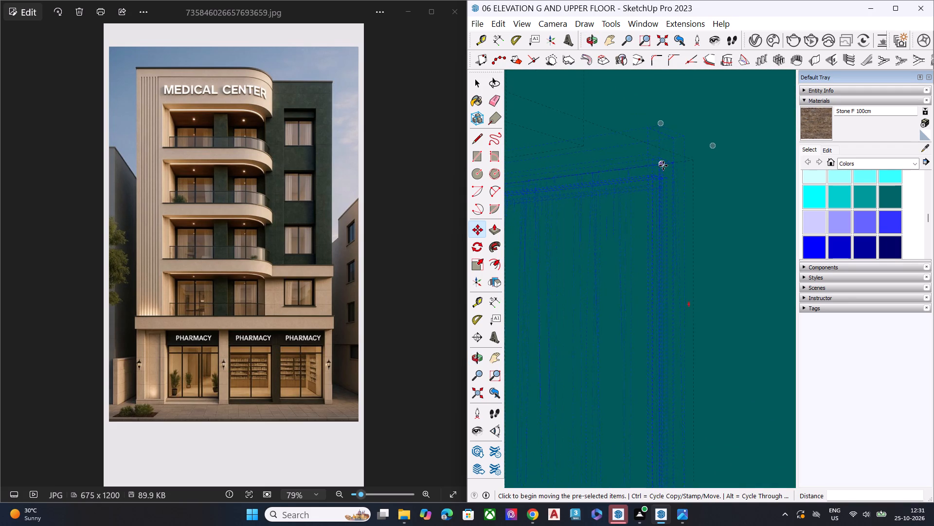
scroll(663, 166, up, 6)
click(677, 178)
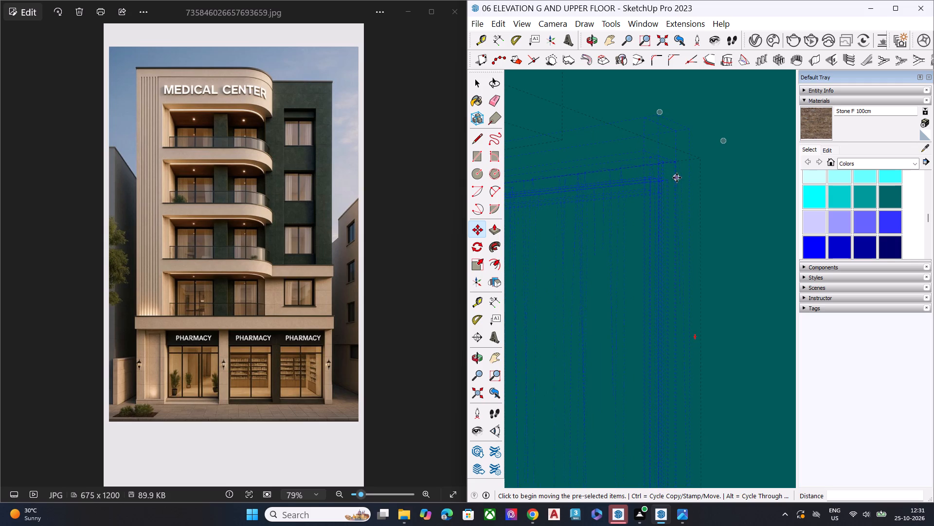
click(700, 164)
Examine how the door sits in the lowest balcony's bay against the back wall, side wall and soffit.
scroll(633, 206, down, 2)
scroll(632, 207, up, 1)
scroll(632, 208, down, 6)
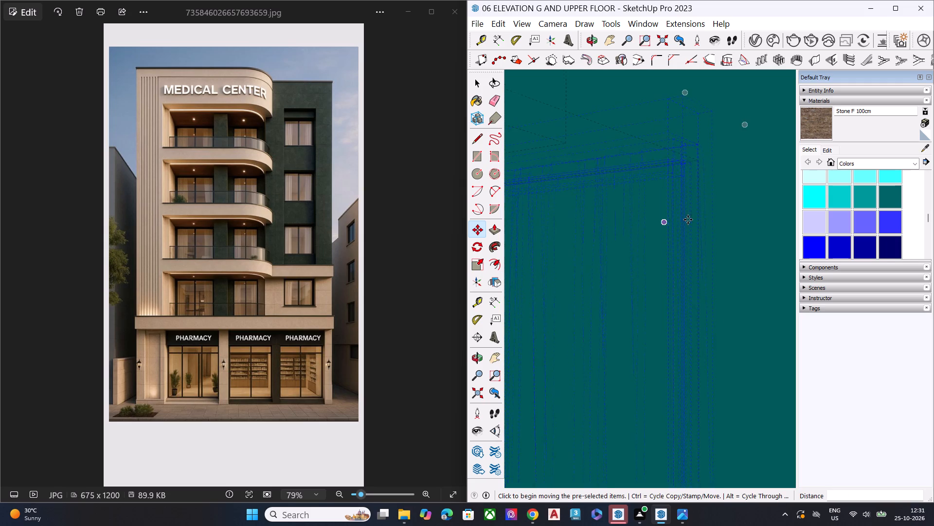
scroll(687, 220, down, 10)
scroll(615, 213, up, 1)
key(space)
scroll(625, 197, down, 2)
scroll(639, 198, up, 1)
scroll(645, 199, down, 6)
middle_drag(607, 219, 819, 200)
scroll(668, 193, down, 7)
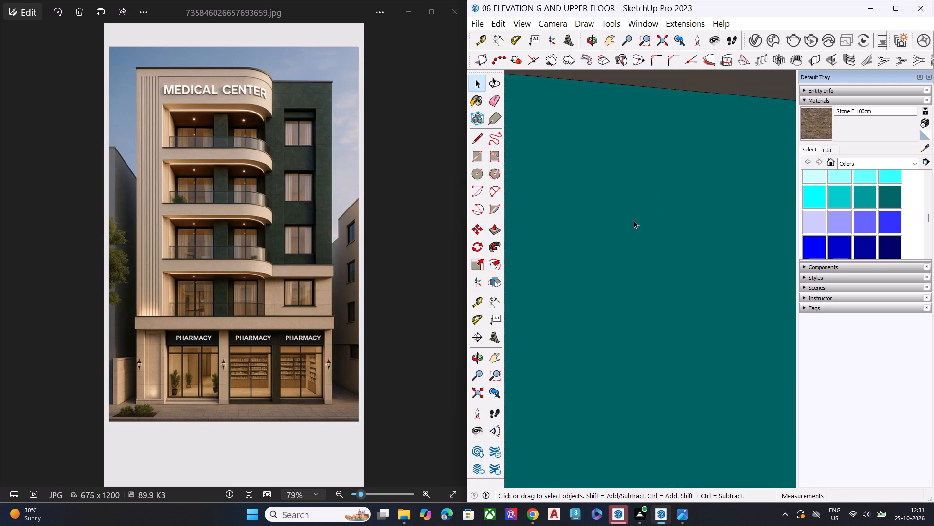
scroll(634, 220, down, 5)
scroll(619, 238, up, 1)
scroll(618, 242, down, 1)
scroll(618, 243, up, 1)
scroll(618, 243, down, 7)
scroll(626, 235, up, 1)
scroll(630, 229, down, 1)
scroll(630, 229, up, 1)
scroll(630, 229, down, 10)
scroll(637, 228, up, 1)
scroll(637, 227, down, 1)
scroll(637, 228, up, 1)
scroll(637, 228, down, 5)
scroll(644, 241, up, 1)
scroll(644, 241, down, 3)
scroll(620, 246, up, 1)
scroll(621, 246, down, 5)
scroll(629, 248, up, 1)
scroll(631, 248, down, 2)
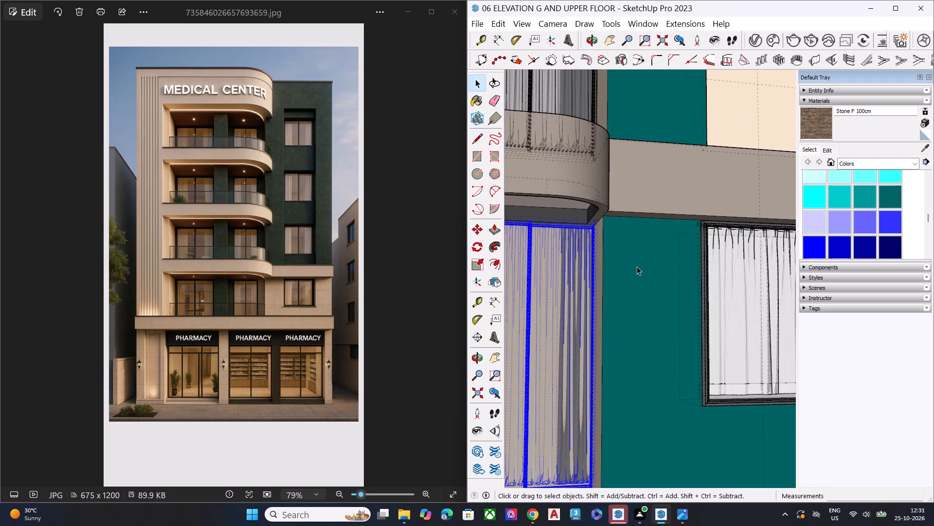
middle_drag(599, 262, 603, 331)
scroll(627, 270, down, 8)
scroll(575, 270, up, 1)
scroll(575, 270, down, 1)
scroll(575, 270, up, 5)
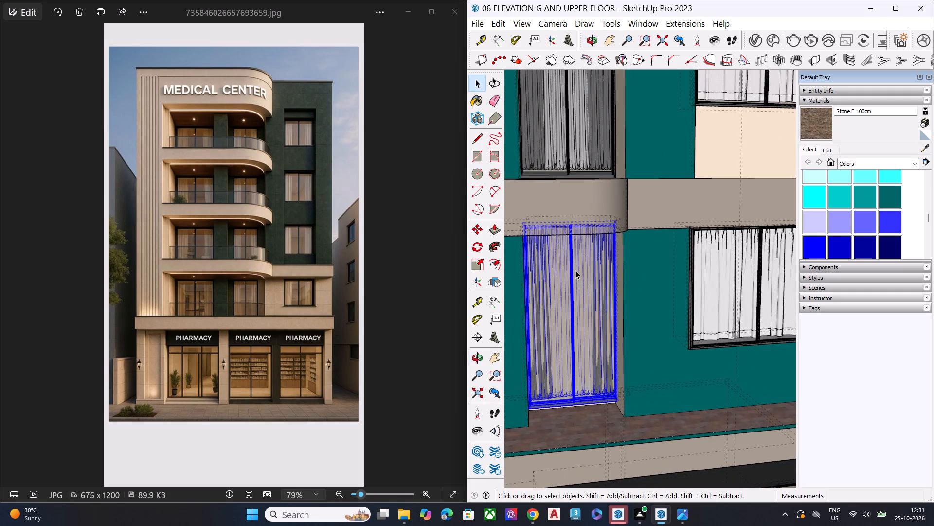
Pull the lowest balcony's door forward out of the back wall by its top frame corner.
scroll(575, 270, up, 2)
middle_drag(579, 268, 574, 180)
scroll(589, 256, up, 12)
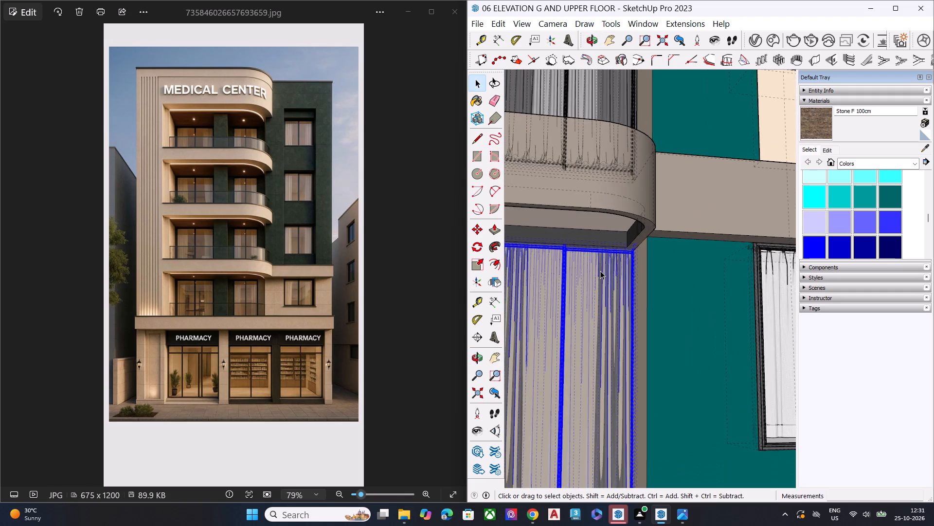
scroll(631, 265, up, 2)
scroll(631, 265, down, 3)
scroll(631, 265, up, 4)
key(m)
scroll(651, 252, up, 7)
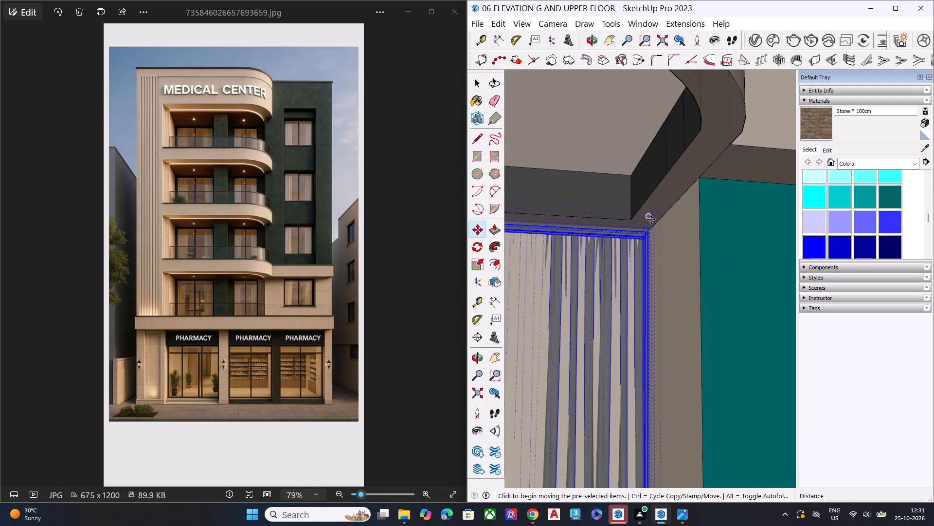
click(651, 220)
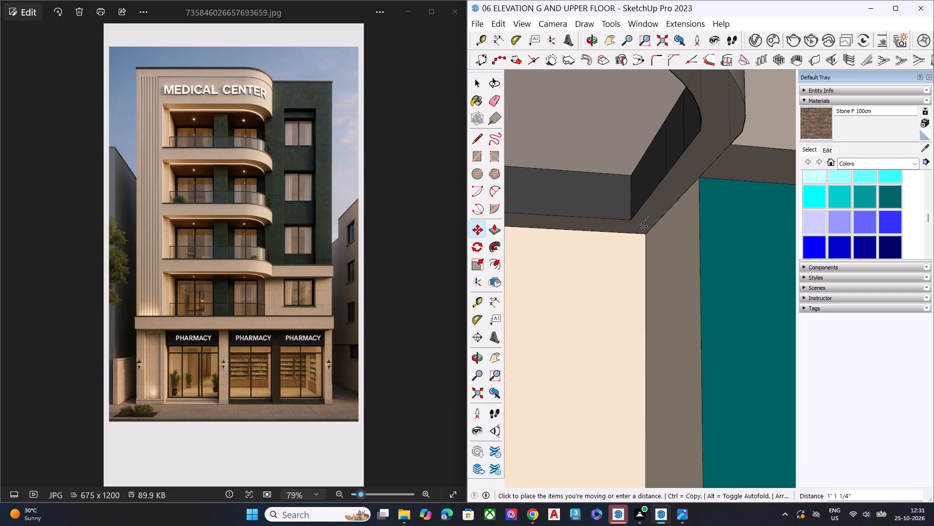
click(640, 200)
Move the door about 2' 9 13/16" so its top frame corner meets the bay's inner corner between back and side walls.
scroll(662, 200, up, 7)
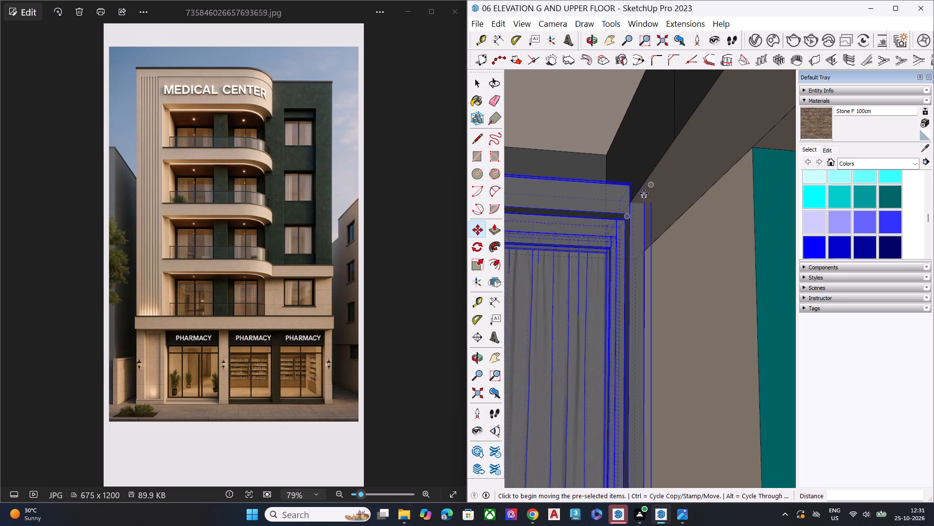
click(654, 181)
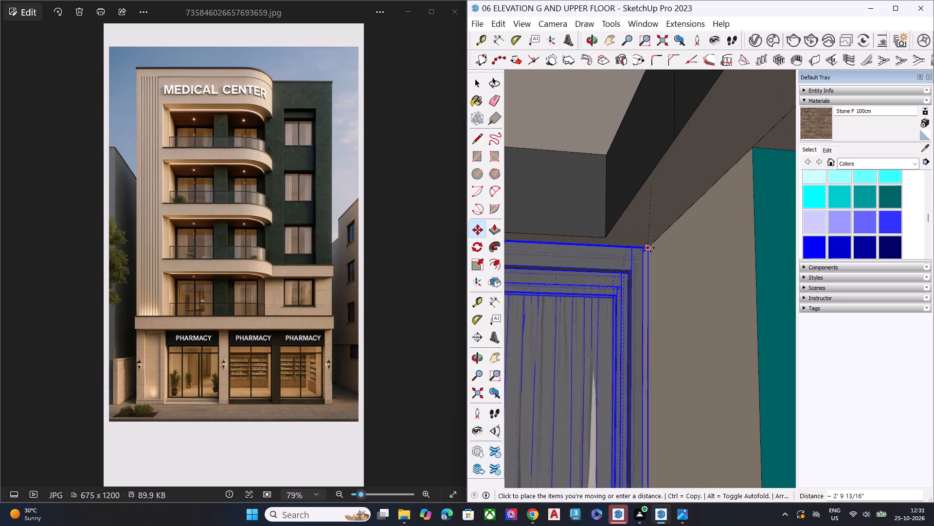
click(651, 248)
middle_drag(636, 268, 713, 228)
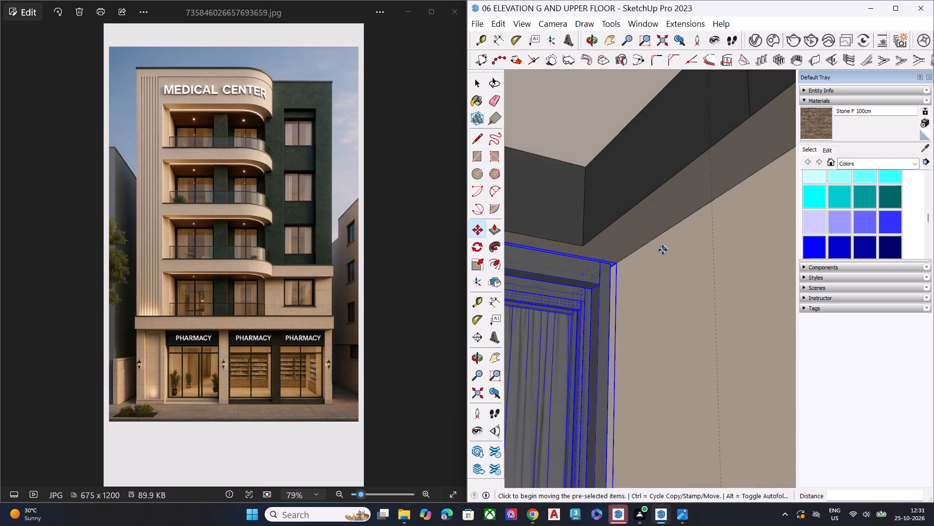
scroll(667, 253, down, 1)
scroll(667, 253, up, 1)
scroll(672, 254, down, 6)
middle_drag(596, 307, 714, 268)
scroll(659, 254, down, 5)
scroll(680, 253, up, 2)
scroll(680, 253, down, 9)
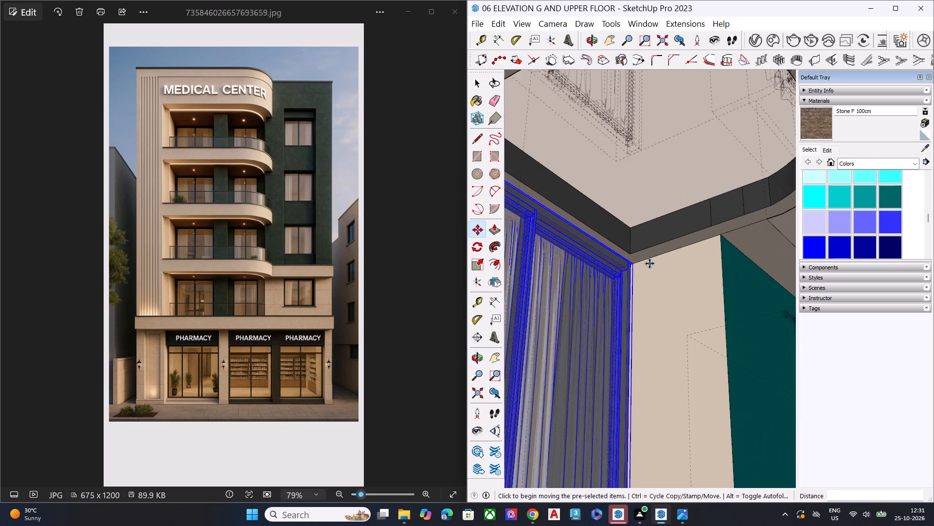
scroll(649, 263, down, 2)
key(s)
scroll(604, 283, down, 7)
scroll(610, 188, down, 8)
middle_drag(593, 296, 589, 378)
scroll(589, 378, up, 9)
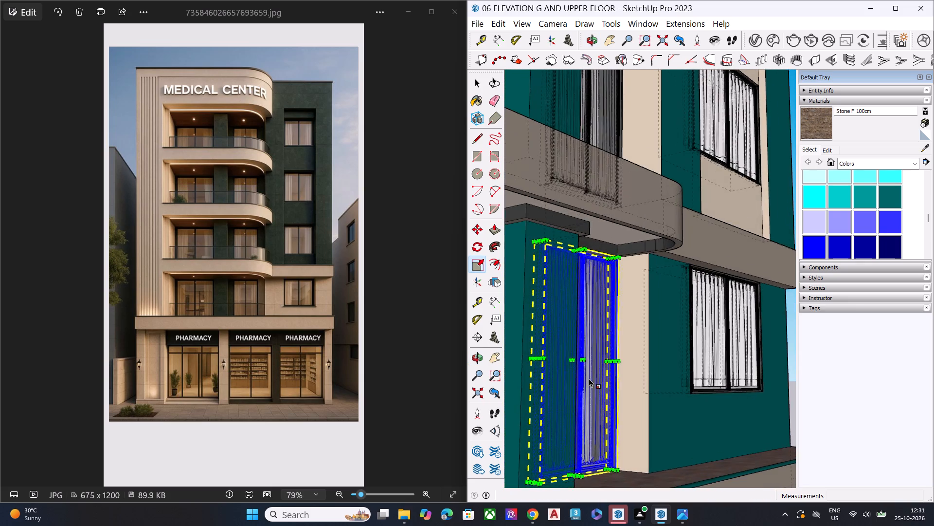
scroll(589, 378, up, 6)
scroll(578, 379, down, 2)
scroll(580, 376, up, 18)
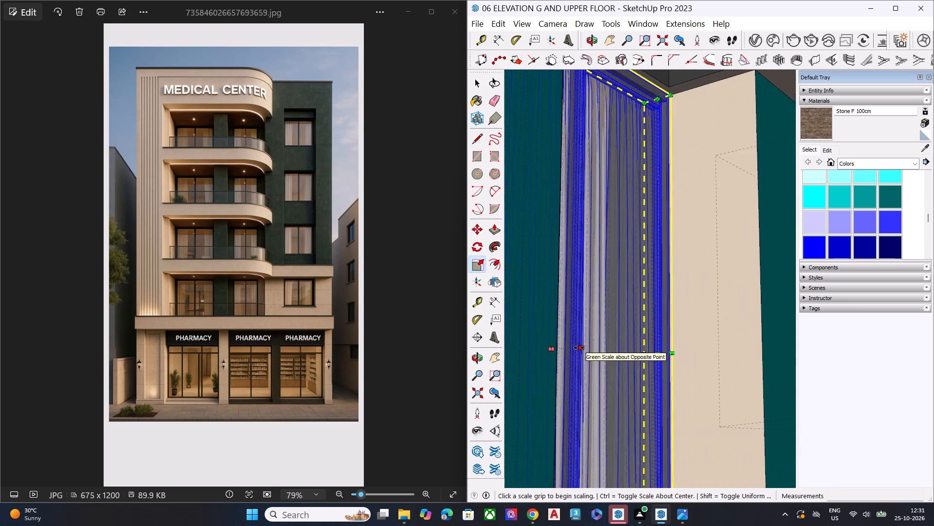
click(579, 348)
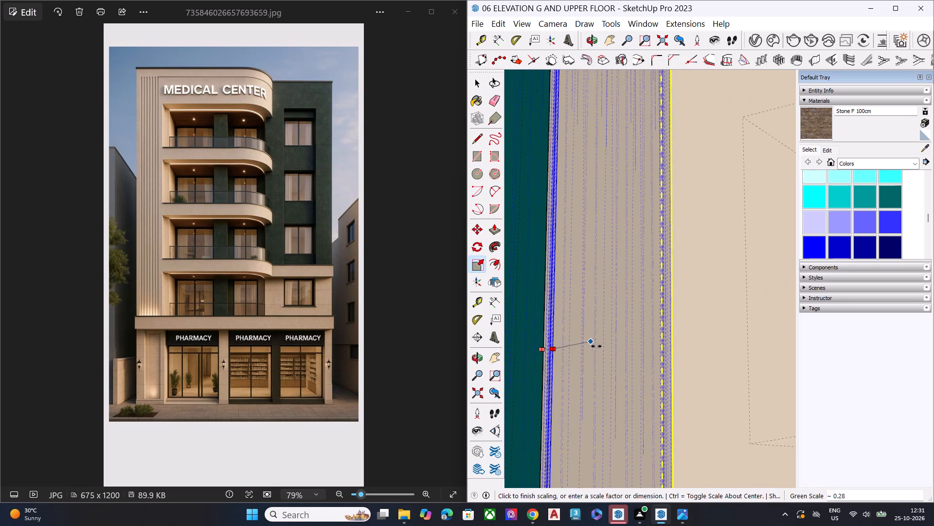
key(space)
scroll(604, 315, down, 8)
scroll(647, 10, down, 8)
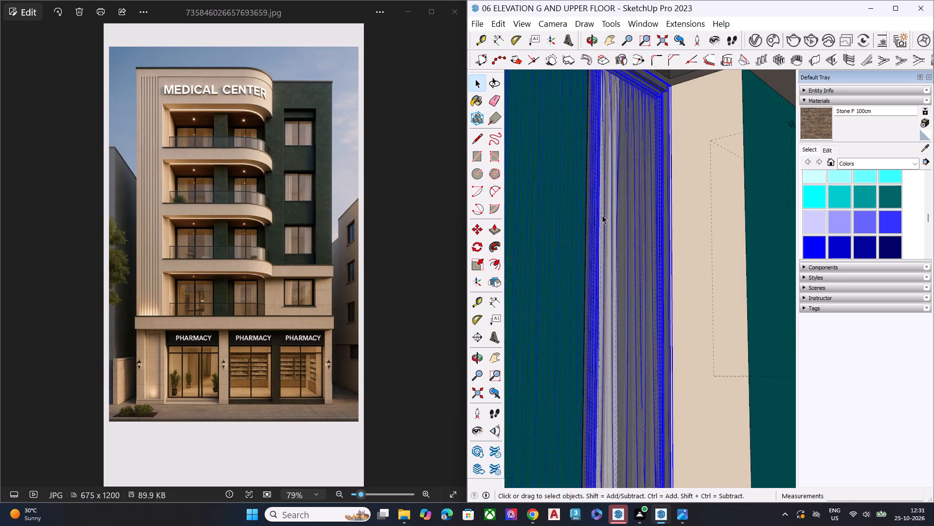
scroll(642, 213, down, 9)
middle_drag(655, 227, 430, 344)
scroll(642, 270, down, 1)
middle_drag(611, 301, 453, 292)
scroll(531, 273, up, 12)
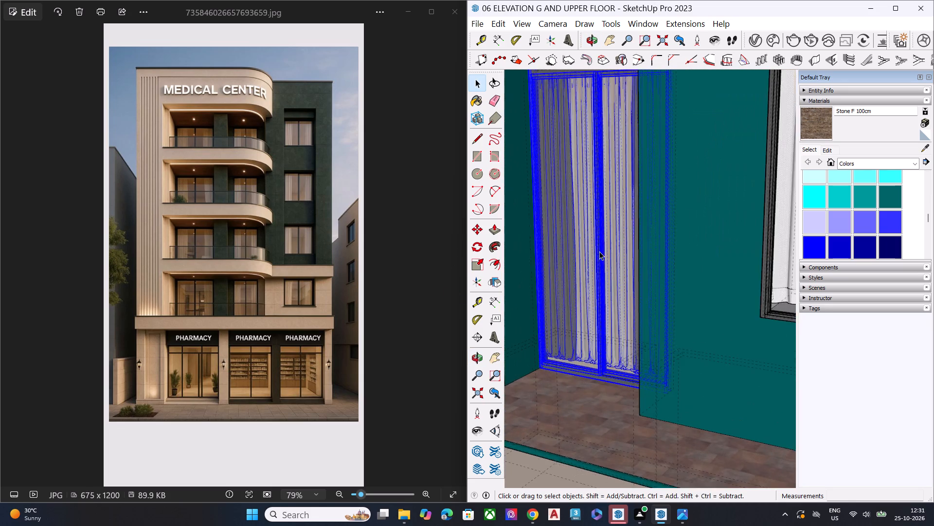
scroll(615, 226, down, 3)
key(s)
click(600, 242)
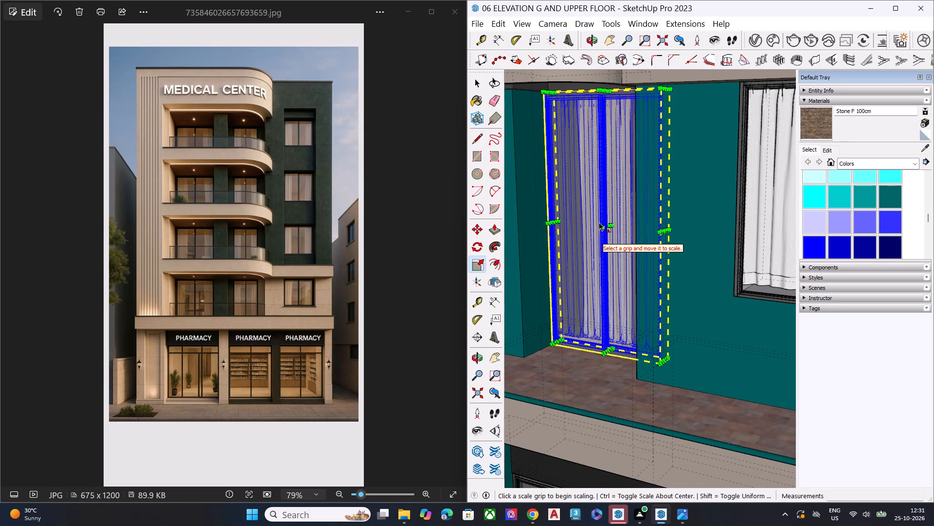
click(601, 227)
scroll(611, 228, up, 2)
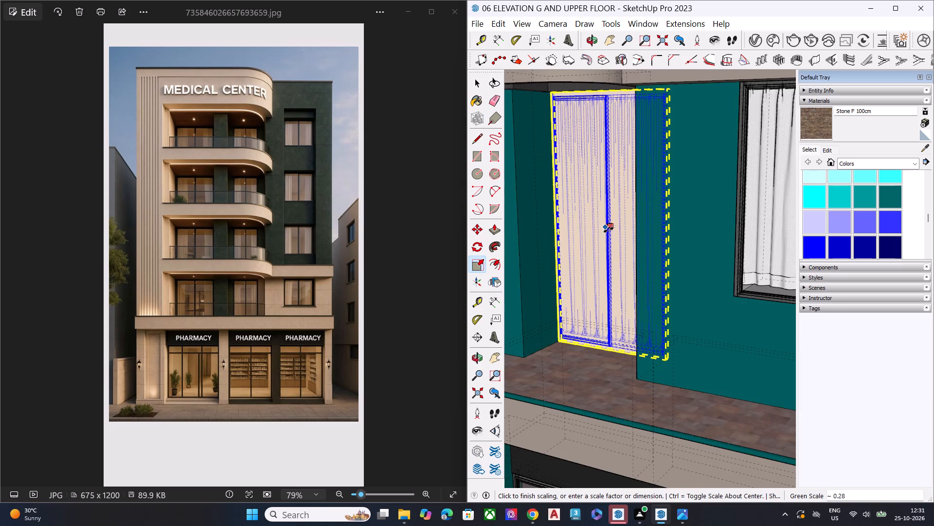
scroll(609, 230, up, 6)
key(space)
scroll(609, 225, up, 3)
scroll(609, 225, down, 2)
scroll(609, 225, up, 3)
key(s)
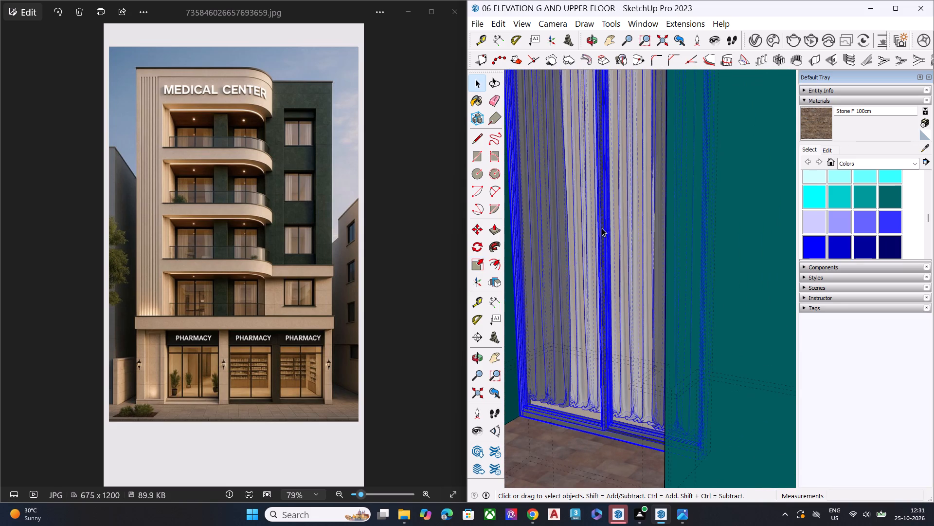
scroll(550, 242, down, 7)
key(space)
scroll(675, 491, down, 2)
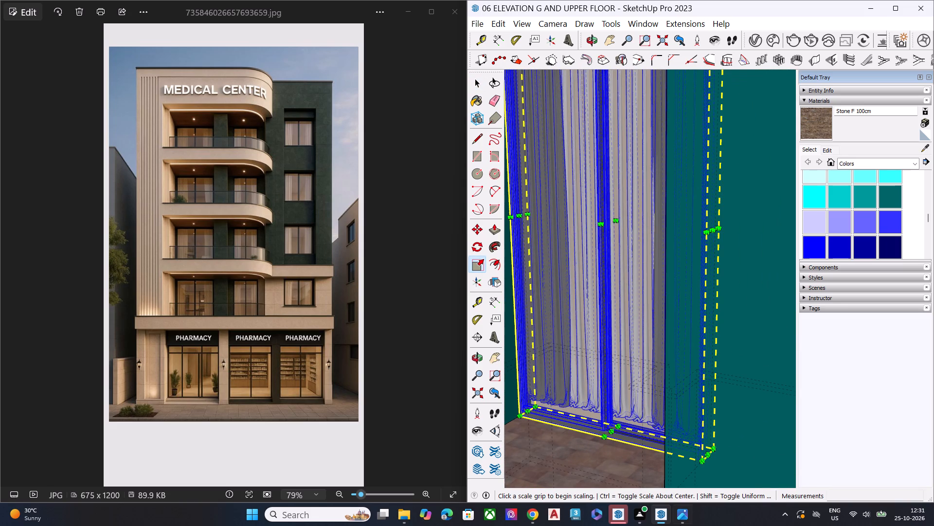
Move the lowest balcony's door forward by its bottom frame edge until it stands clear in front of the teal wall.
scroll(681, 525, down, 1)
scroll(636, 366, down, 6)
key(m)
scroll(687, 478, up, 7)
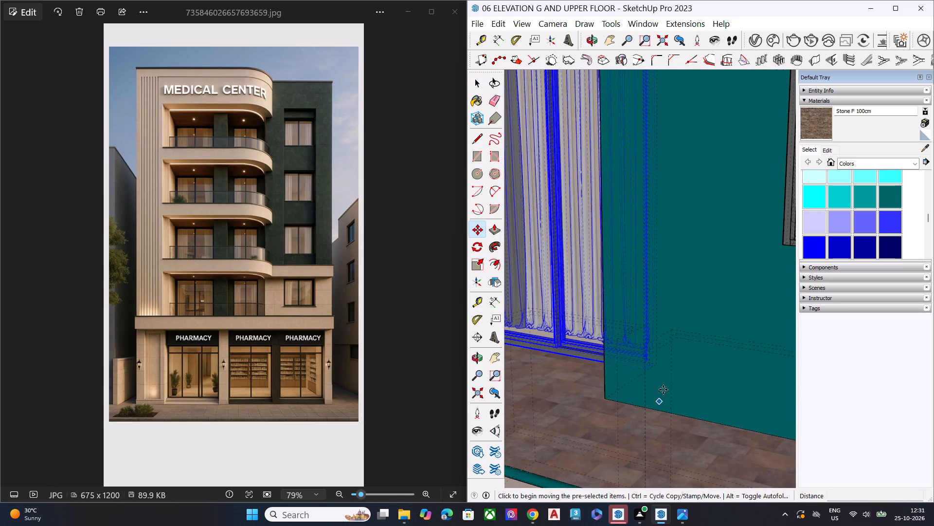
click(570, 352)
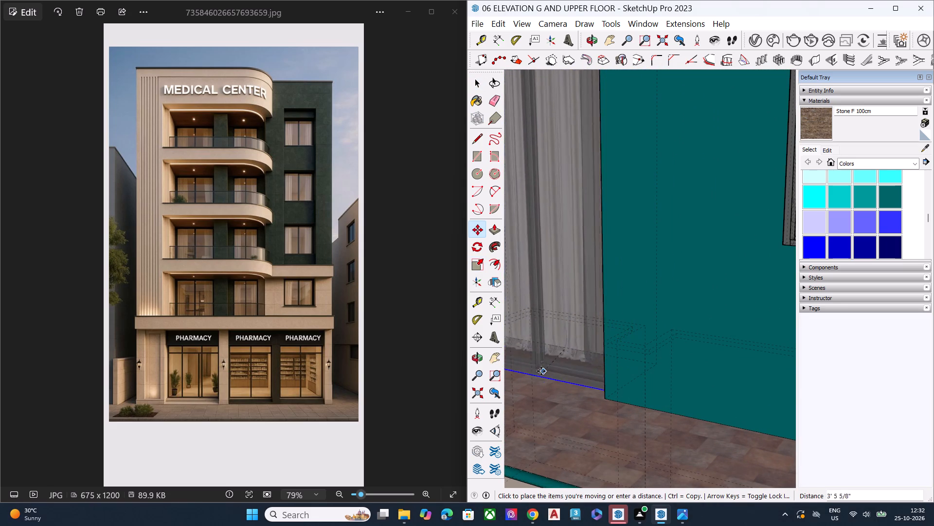
click(544, 392)
key(space)
scroll(565, 446, down, 8)
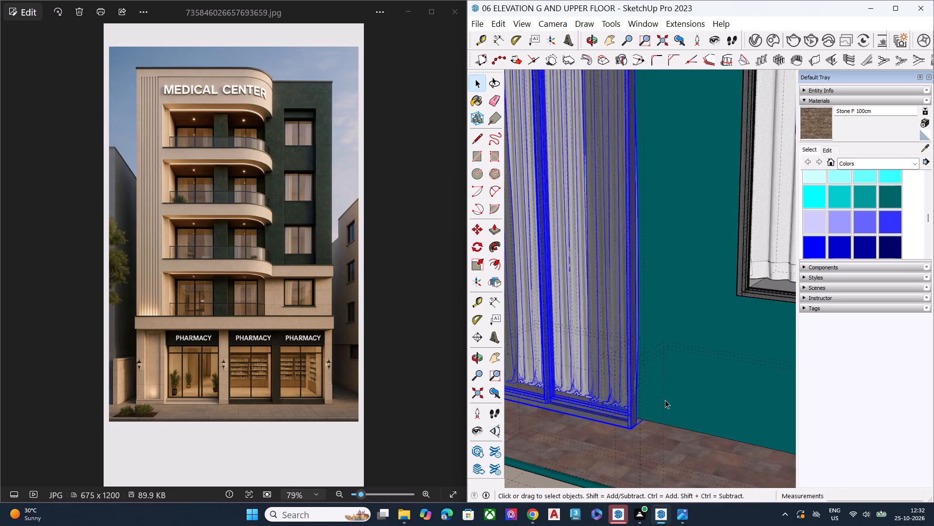
scroll(645, 365, down, 2)
scroll(642, 372, up, 1)
scroll(642, 375, down, 6)
middle_drag(657, 412, 636, 419)
Turn off the display of back edges.
key(k)
Open the door group and scale only its frame, without the curtains, to about 0.33 of its depth along the green axis.
scroll(568, 273, up, 7)
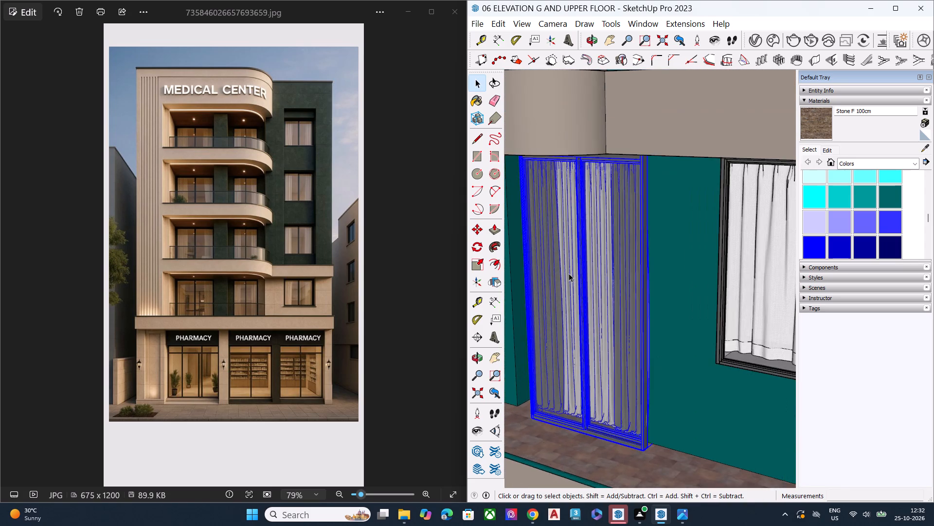
scroll(569, 273, up, 2)
double_click(587, 310)
key(s)
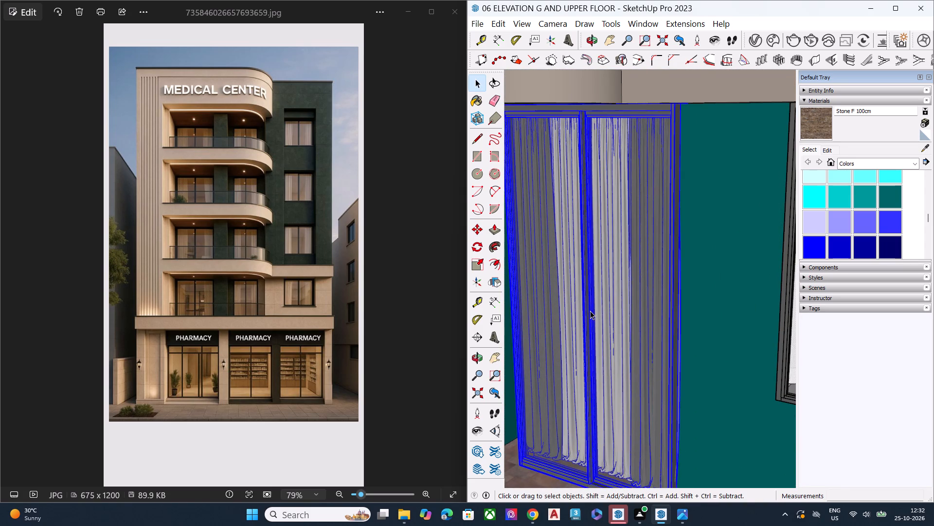
click(590, 311)
key(s)
click(585, 314)
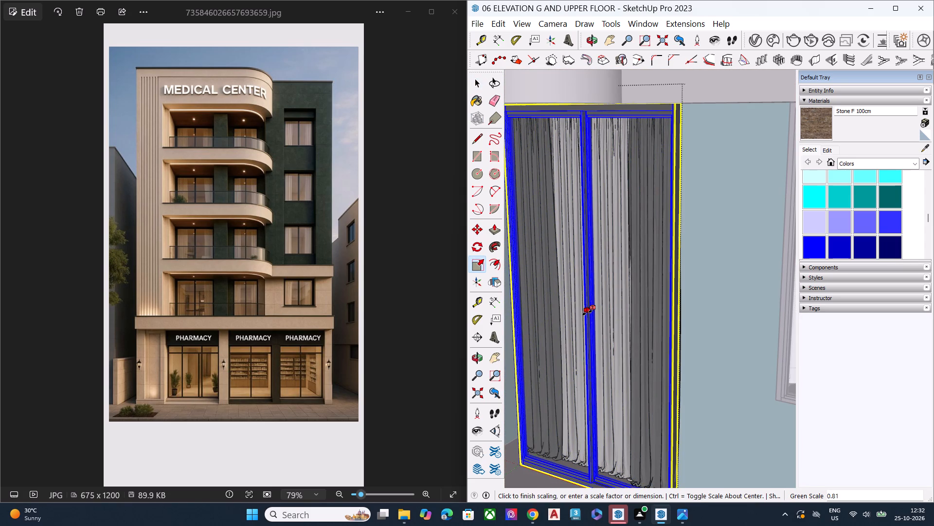
click(591, 311)
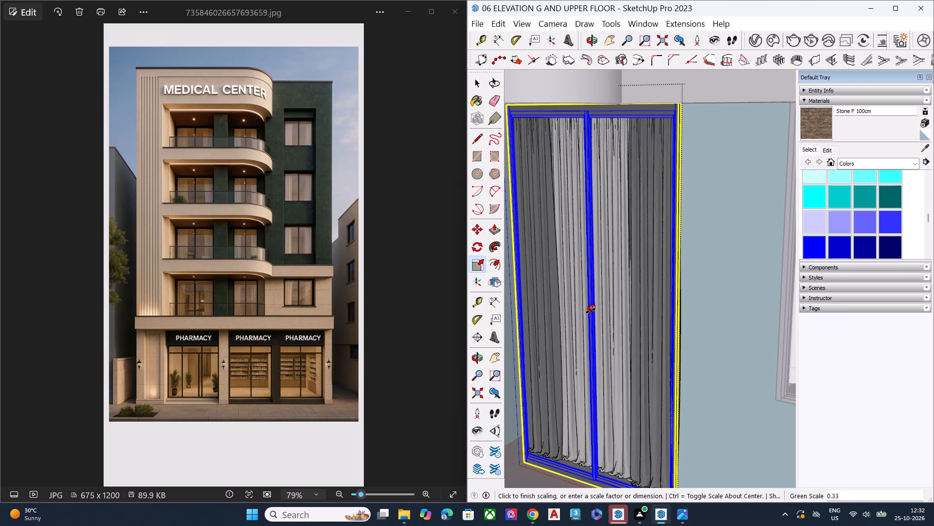
key(space)
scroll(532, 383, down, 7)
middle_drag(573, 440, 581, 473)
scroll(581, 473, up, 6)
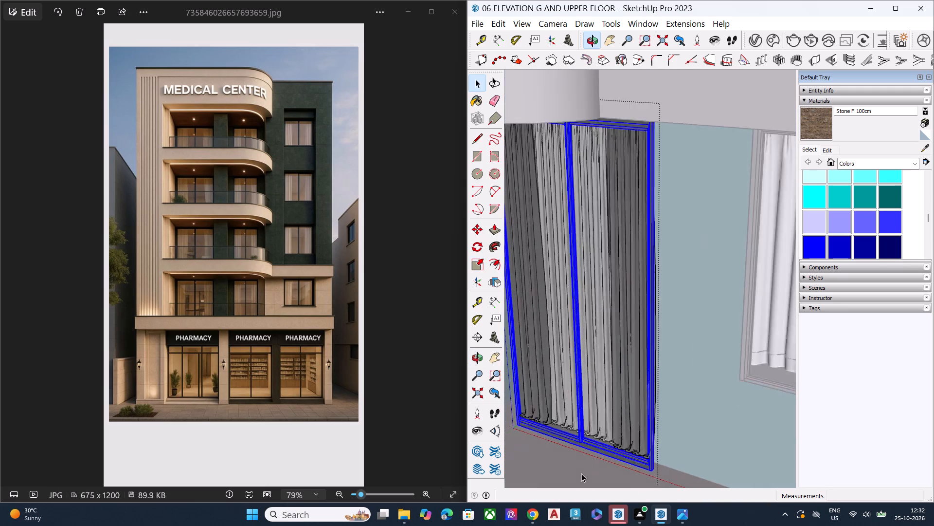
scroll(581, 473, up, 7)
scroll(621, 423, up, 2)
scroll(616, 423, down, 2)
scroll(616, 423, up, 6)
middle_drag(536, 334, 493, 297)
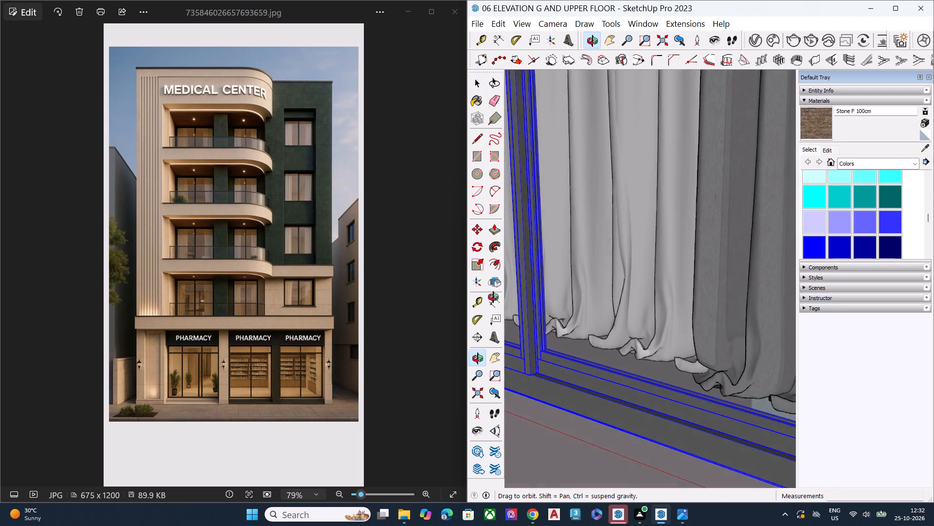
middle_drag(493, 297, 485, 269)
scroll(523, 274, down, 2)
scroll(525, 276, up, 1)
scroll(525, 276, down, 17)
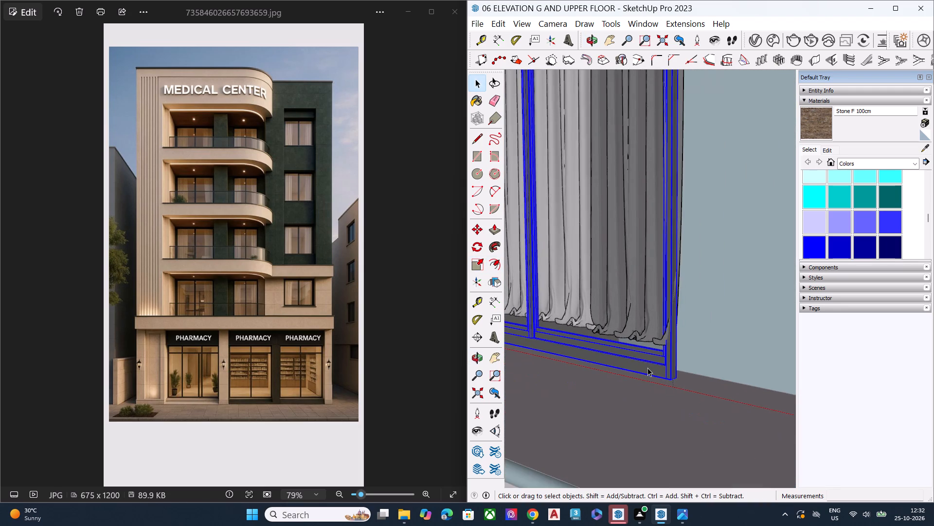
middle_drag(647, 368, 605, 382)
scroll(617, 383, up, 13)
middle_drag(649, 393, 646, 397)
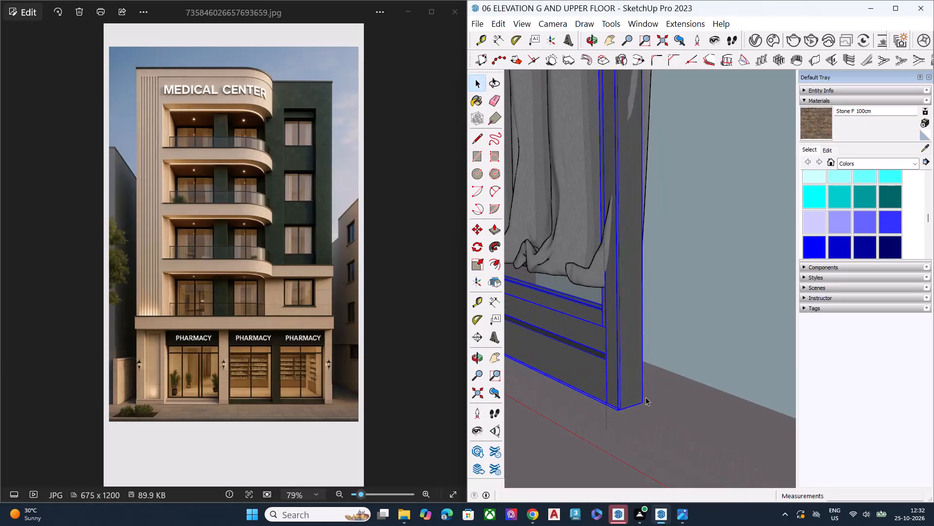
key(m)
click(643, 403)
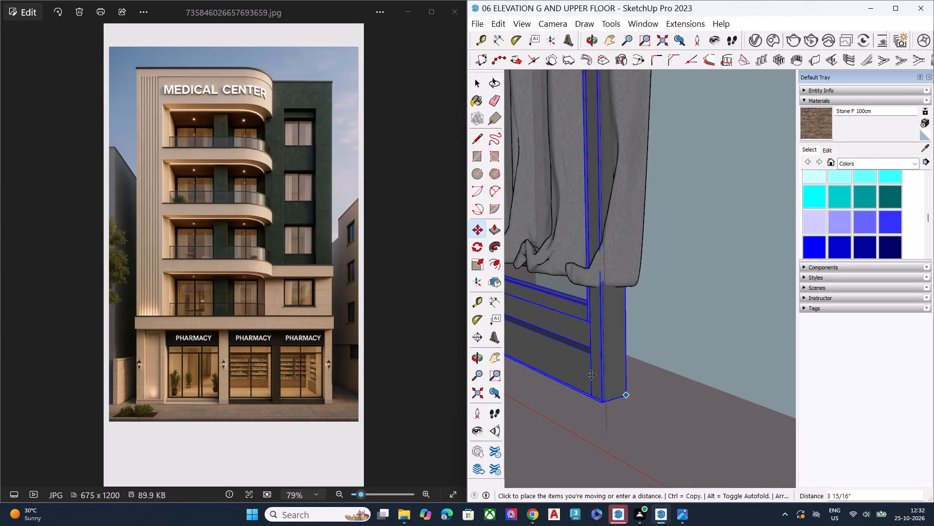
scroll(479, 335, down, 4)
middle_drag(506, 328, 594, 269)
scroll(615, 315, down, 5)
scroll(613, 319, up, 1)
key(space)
Close the door group and move the whole door by its frame's rear bottom corner to the bay's inner floor corner at the beige side wall.
click(617, 395)
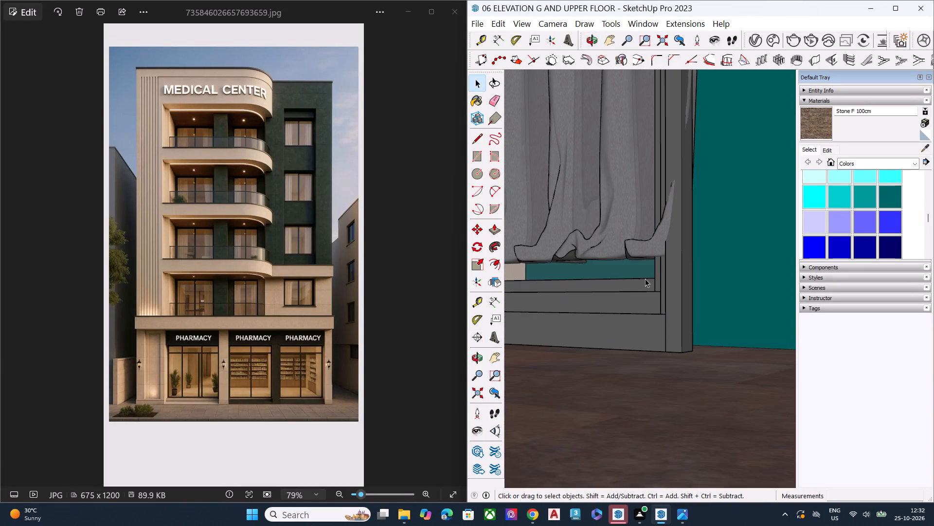
click(645, 279)
middle_drag(671, 287, 532, 341)
scroll(612, 337, up, 2)
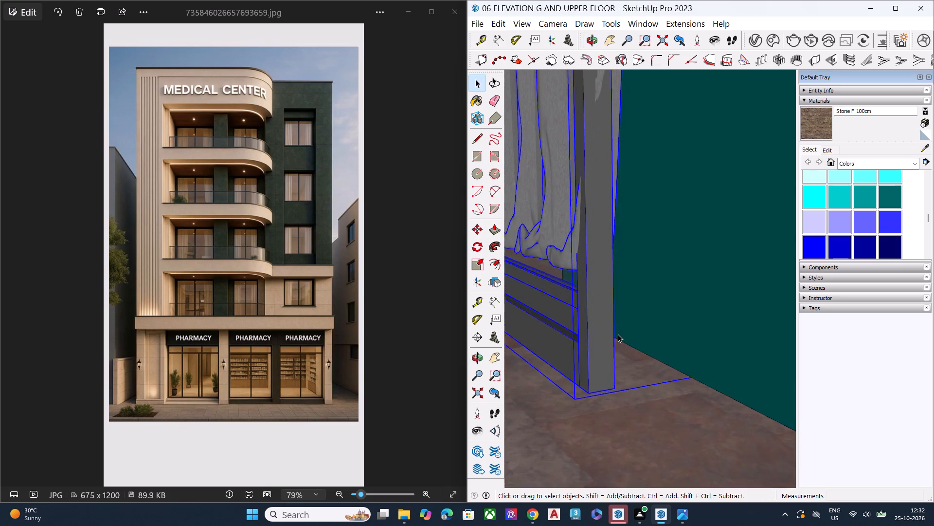
scroll(618, 334, up, 2)
scroll(618, 334, down, 13)
middle_drag(616, 345, 591, 384)
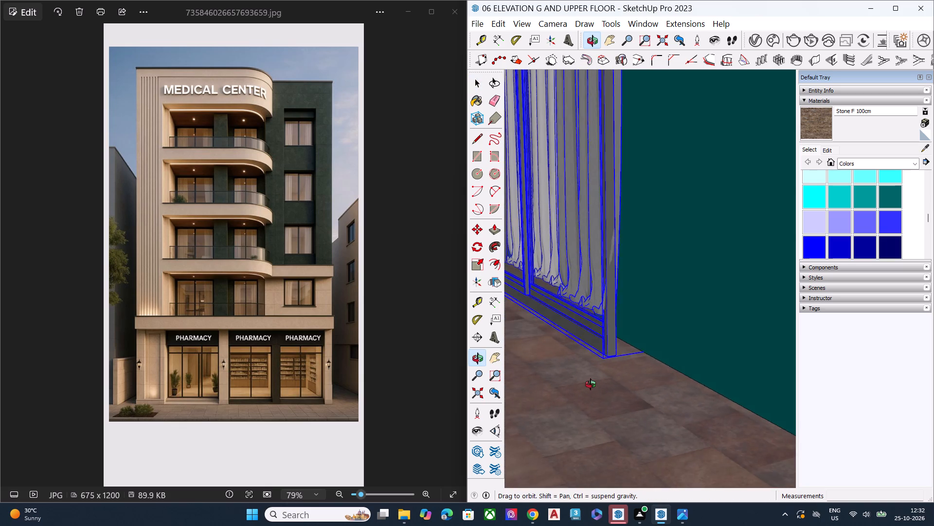
middle_drag(591, 384, 583, 394)
scroll(582, 396, up, 9)
scroll(593, 373, down, 1)
key(m)
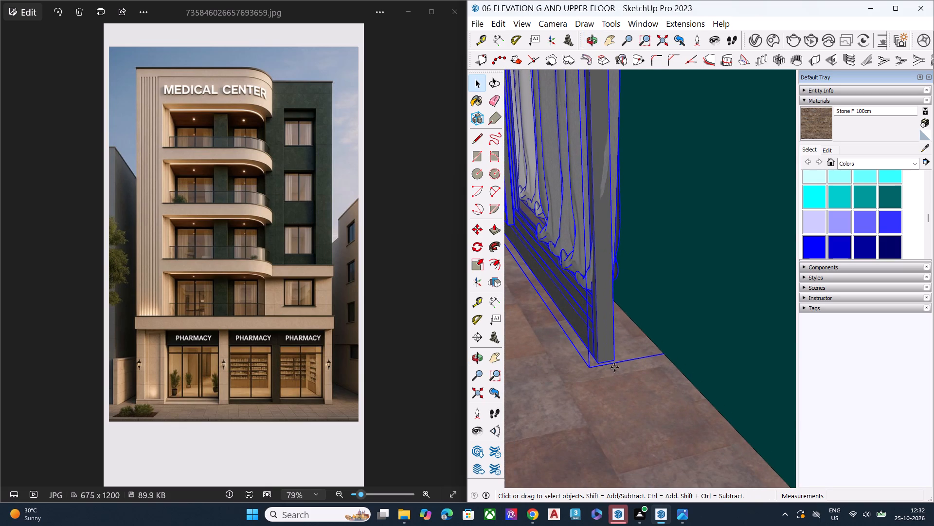
click(614, 360)
scroll(501, 335, down, 6)
scroll(517, 263, up, 1)
scroll(519, 262, down, 2)
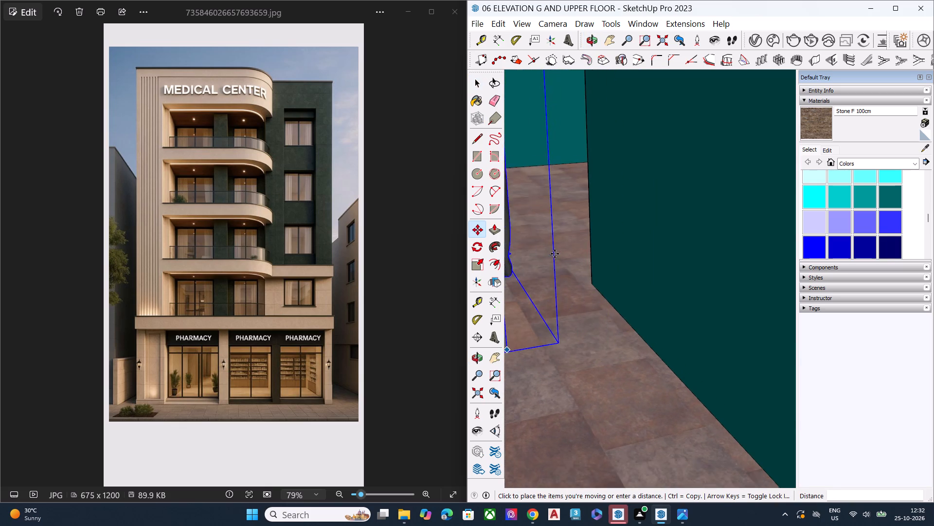
middle_drag(555, 254, 679, 345)
scroll(664, 266, up, 1)
middle_drag(666, 265, 769, 244)
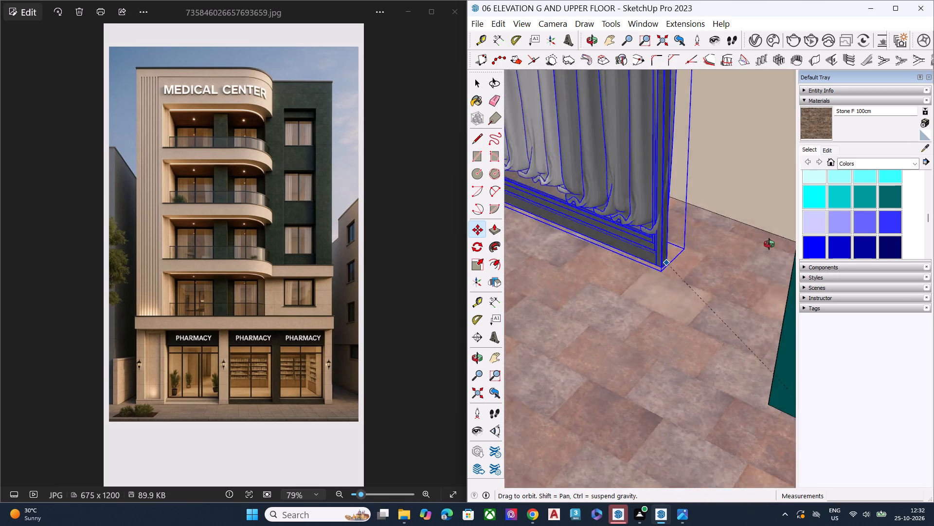
middle_drag(769, 244, 855, 208)
scroll(596, 260, down, 6)
middle_drag(612, 288, 759, 189)
scroll(728, 210, up, 9)
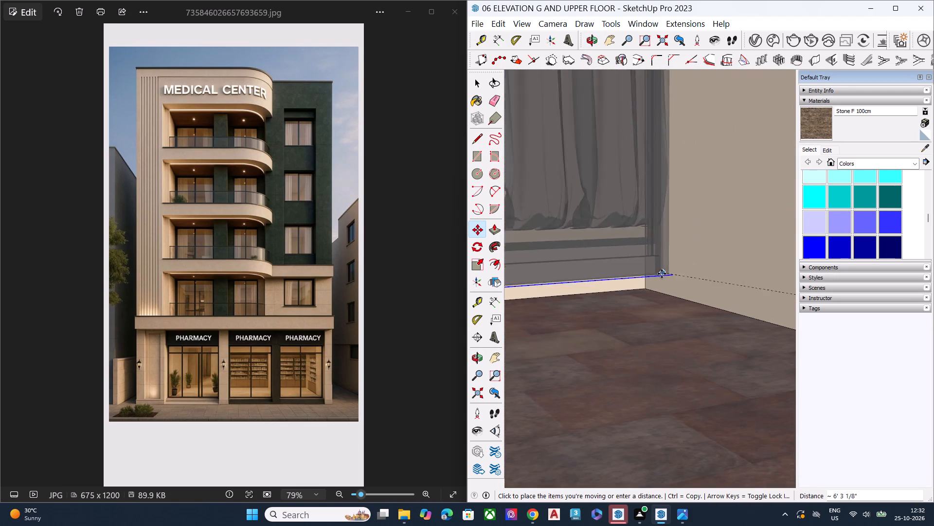
scroll(644, 285, up, 6)
click(644, 285)
key(space)
click(608, 356)
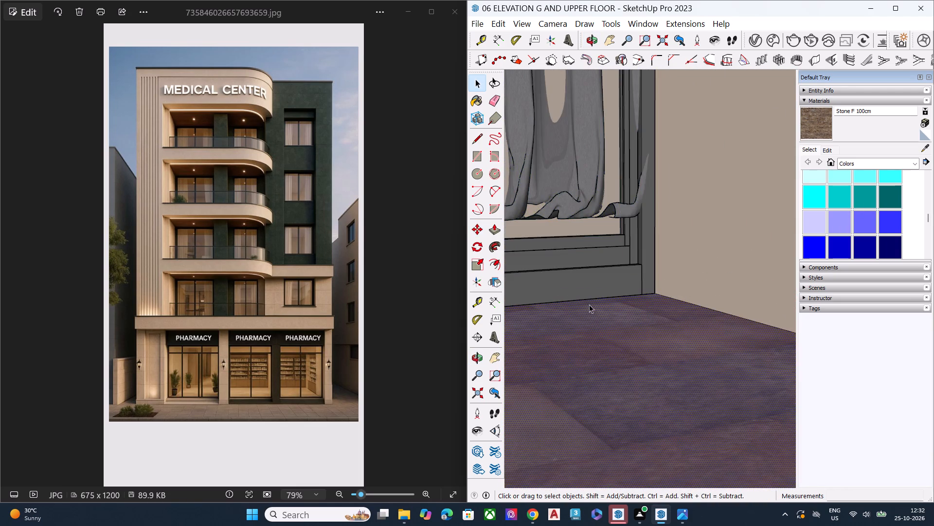
scroll(589, 304, down, 10)
scroll(592, 306, down, 18)
scroll(617, 319, up, 1)
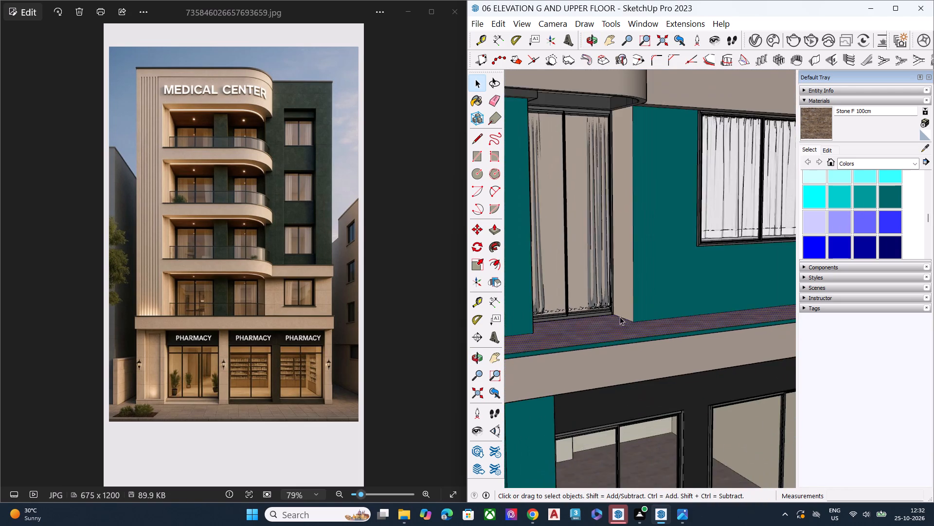
scroll(622, 317, down, 19)
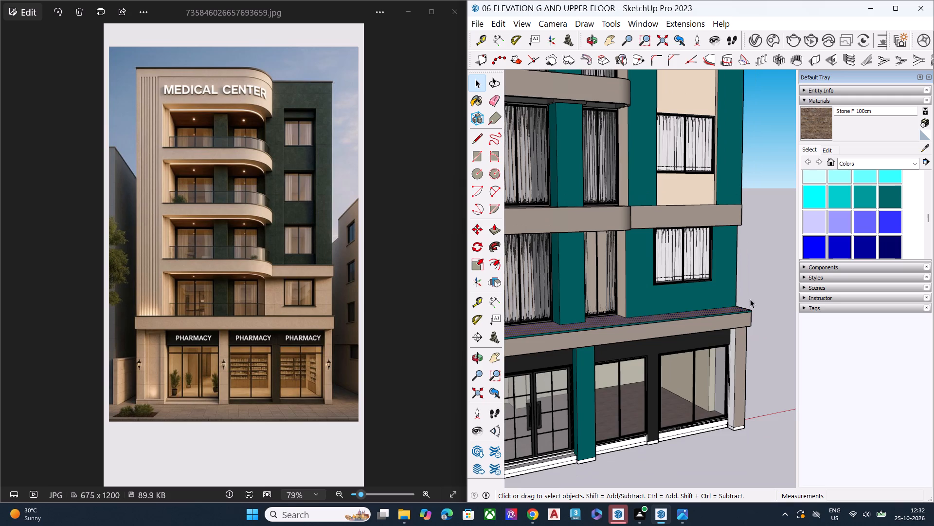
click(778, 280)
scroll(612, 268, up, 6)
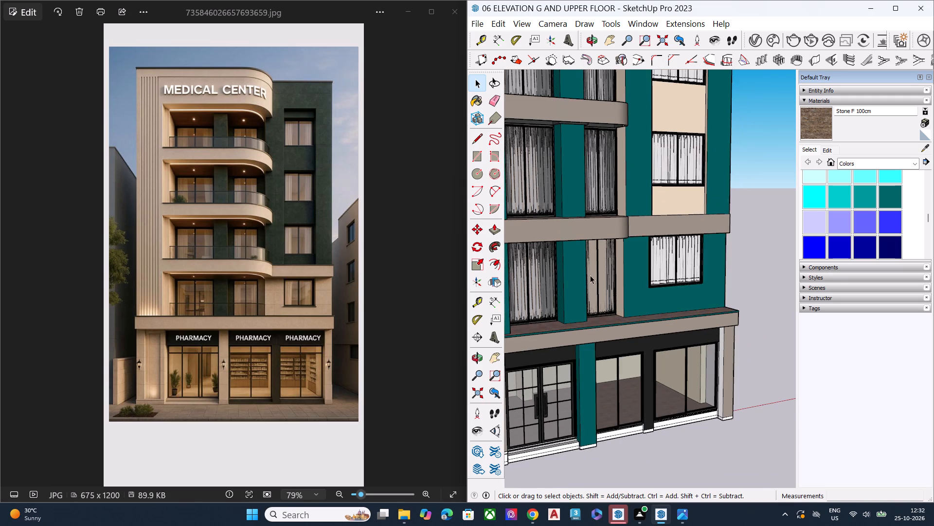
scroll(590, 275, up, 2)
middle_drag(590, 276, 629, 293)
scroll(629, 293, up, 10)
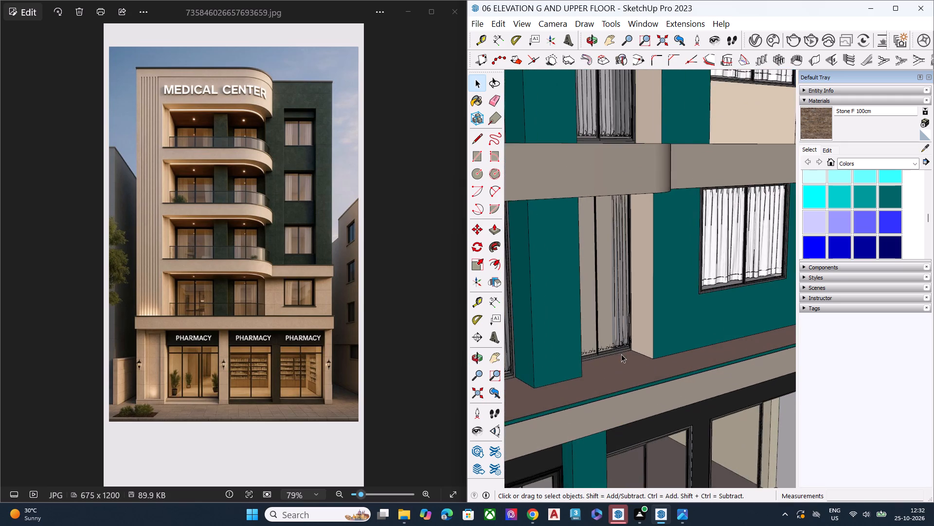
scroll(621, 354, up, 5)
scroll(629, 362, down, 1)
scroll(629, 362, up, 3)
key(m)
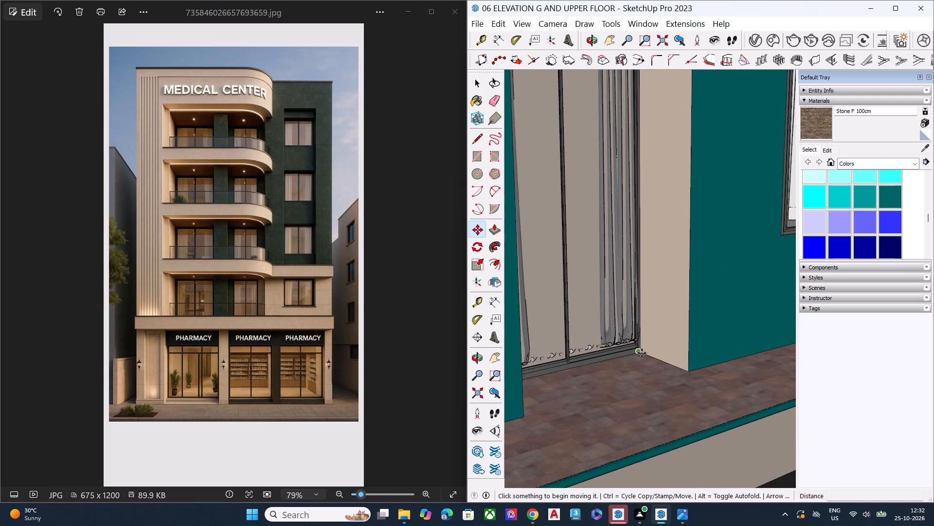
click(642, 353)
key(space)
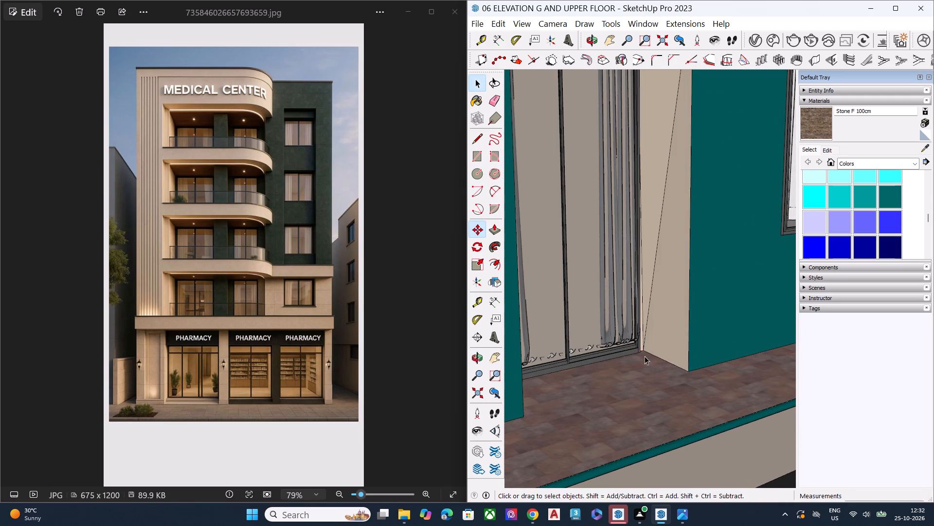
Move the lowest balcony's door slightly forward along the side wall by its bottom frame corner so the curtains clear the back wall.
click(635, 354)
scroll(635, 354, up, 2)
key(m)
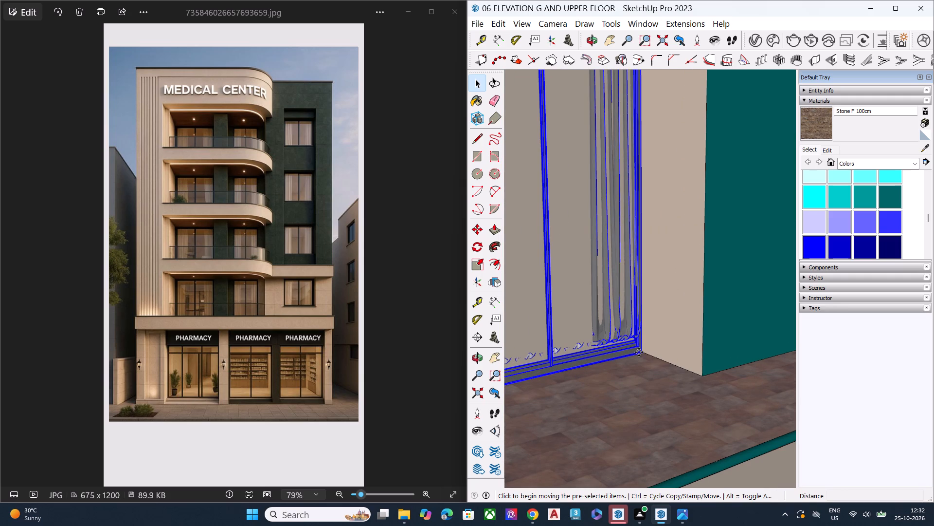
click(641, 354)
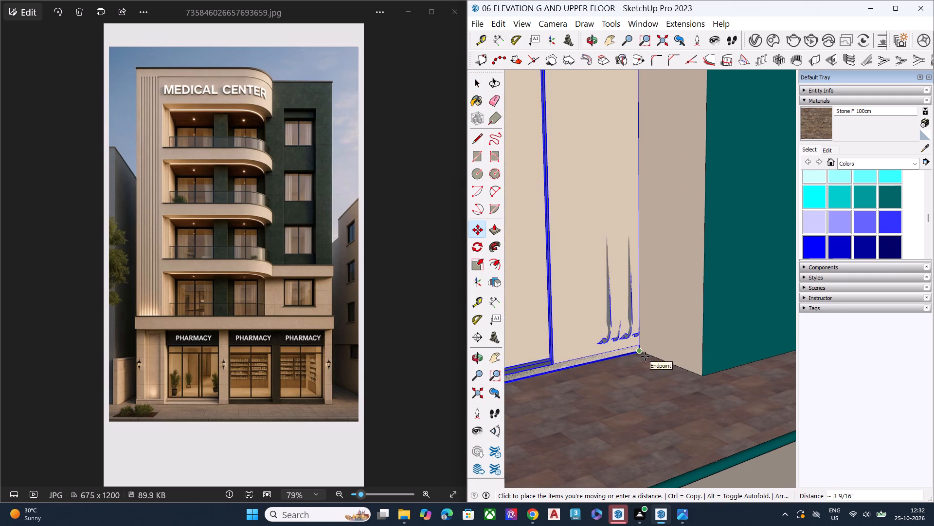
click(647, 357)
key(space)
scroll(581, 357, down, 8)
scroll(603, 321, down, 4)
scroll(603, 321, up, 1)
scroll(603, 321, down, 12)
scroll(628, 291, up, 1)
scroll(628, 291, down, 12)
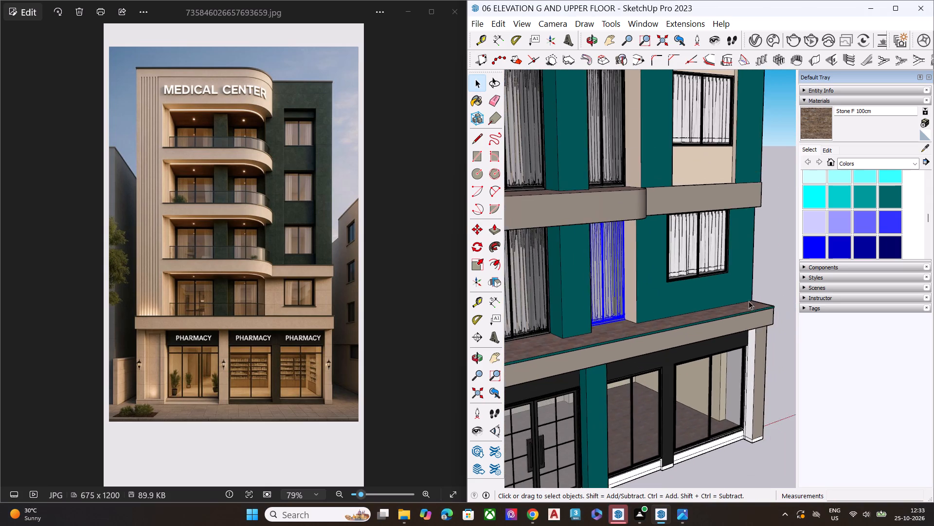
Clear the selection and examine the fitted balcony doors and the whole front elevation from several angles.
click(765, 280)
middle_drag(664, 340, 713, 195)
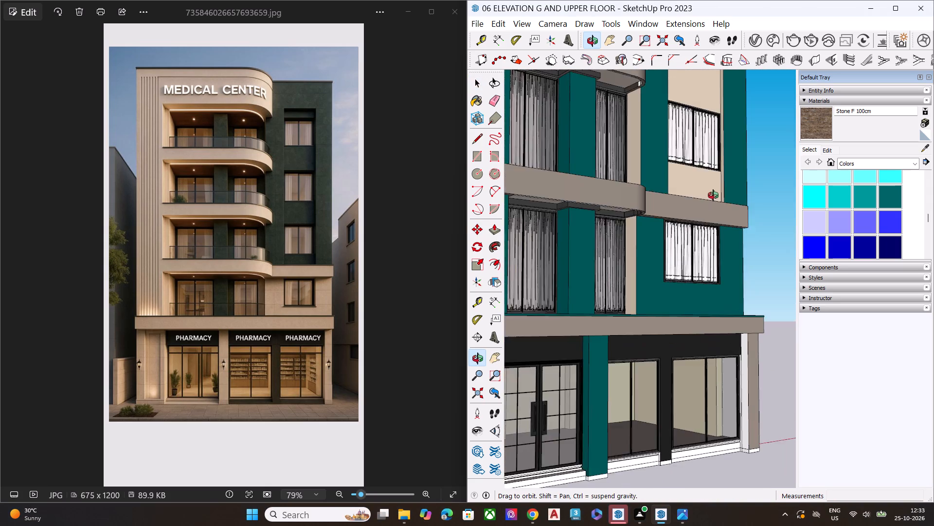
middle_drag(713, 195, 753, 199)
scroll(657, 142, up, 8)
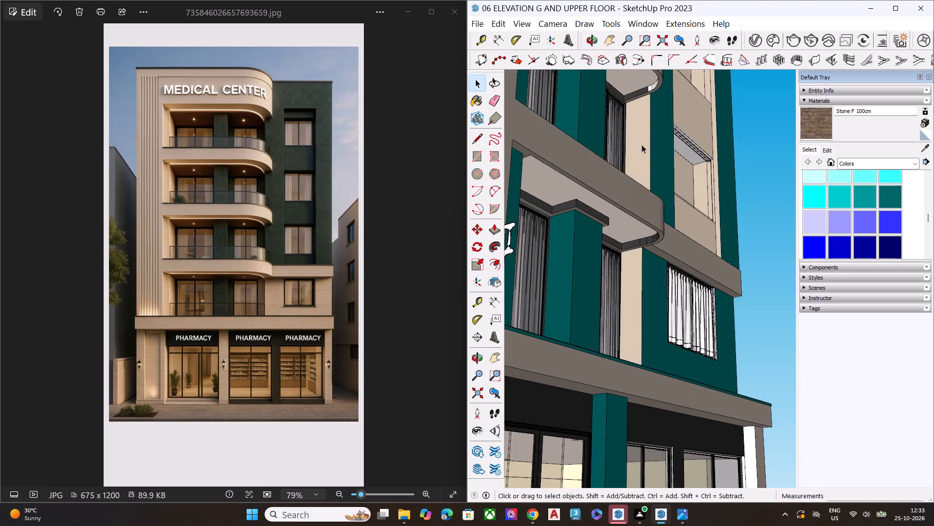
scroll(629, 189, down, 8)
scroll(665, 236, down, 9)
middle_drag(670, 259, 592, 365)
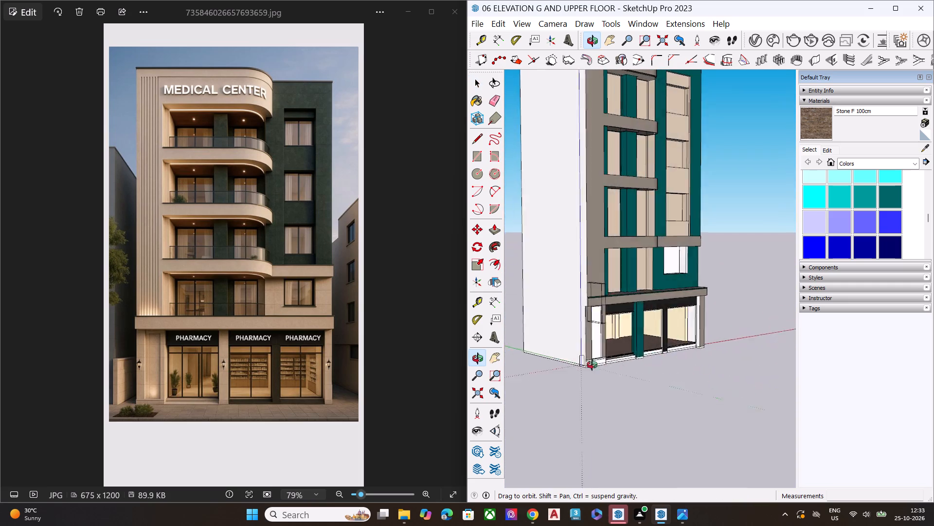
middle_drag(592, 365, 503, 348)
middle_drag(691, 303, 603, 307)
scroll(621, 285, up, 1)
scroll(618, 285, down, 2)
scroll(611, 300, up, 1)
scroll(610, 302, down, 1)
scroll(610, 302, up, 1)
scroll(610, 303, down, 4)
middle_drag(641, 313, 590, 312)
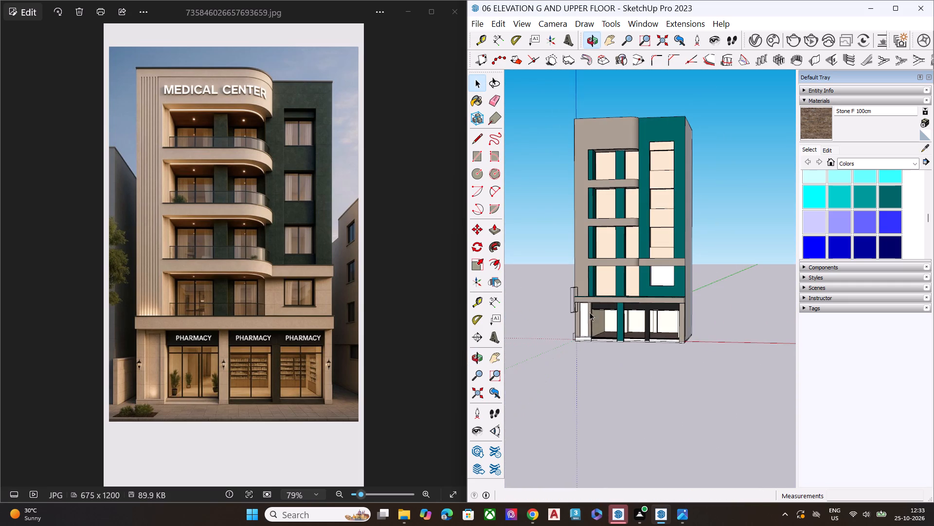
middle_drag(588, 241, 597, 207)
scroll(601, 207, up, 1)
click(733, 208)
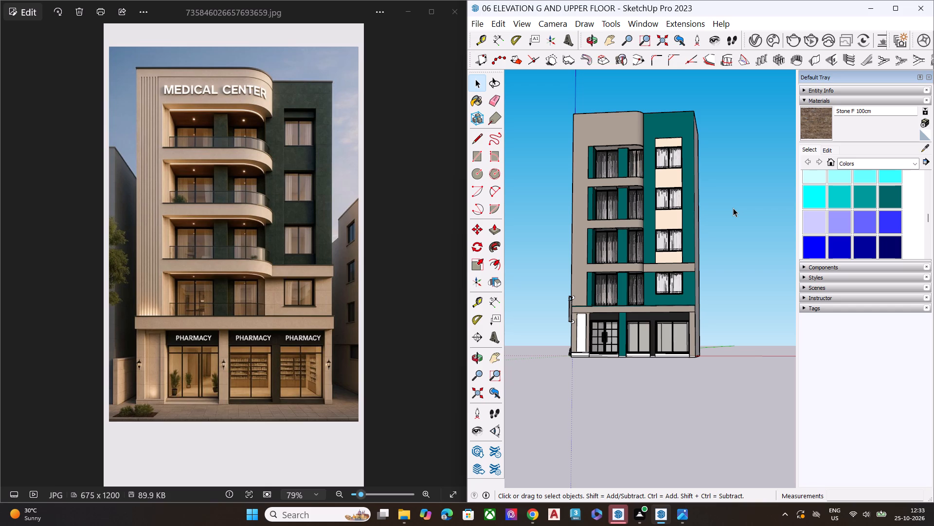
Run a V-Ray test render of the straight-on front elevation, inspect the facade, and close the frame buffer.
middle_drag(653, 175, 681, 167)
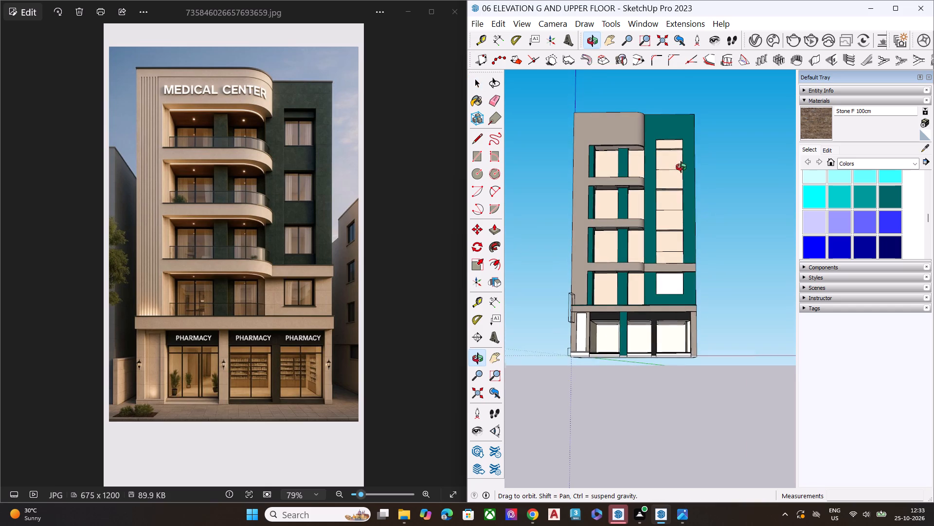
middle_drag(681, 167, 678, 163)
scroll(627, 94, up, 3)
middle_drag(631, 197, 640, 227)
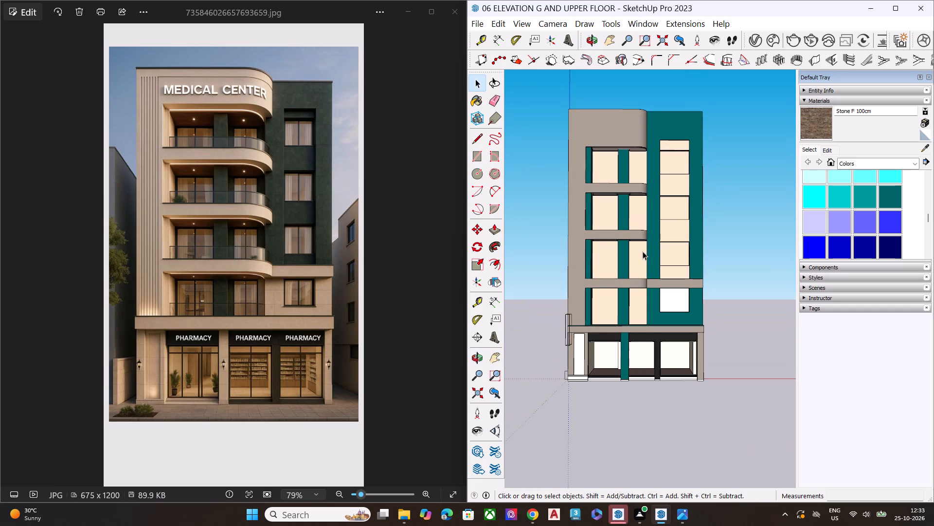
scroll(643, 251, up, 1)
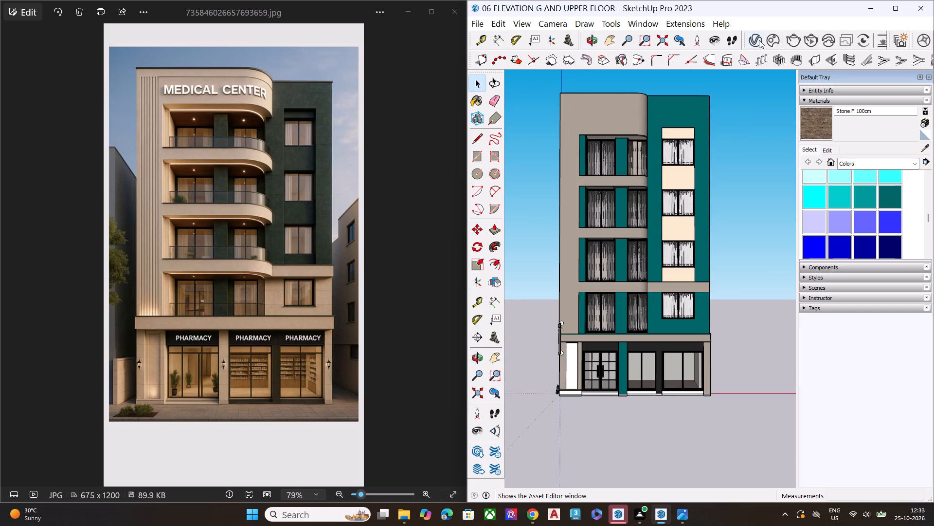
click(792, 38)
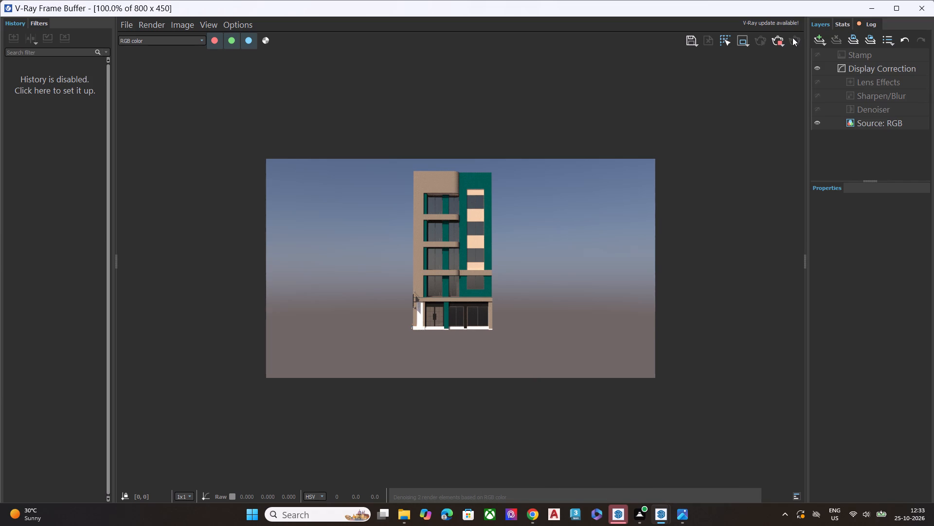
scroll(391, 320, up, 2)
scroll(399, 246, down, 2)
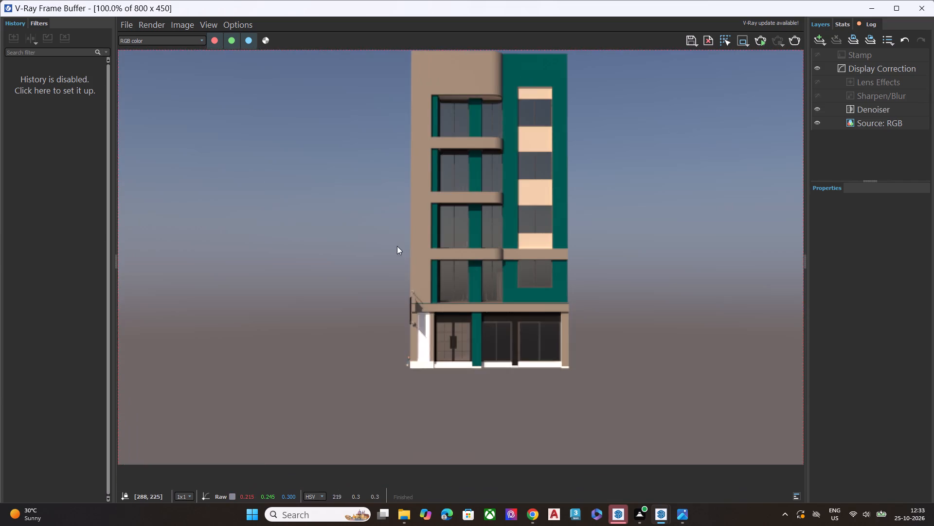
scroll(473, 194, up, 2)
scroll(468, 202, down, 1)
click(535, 234)
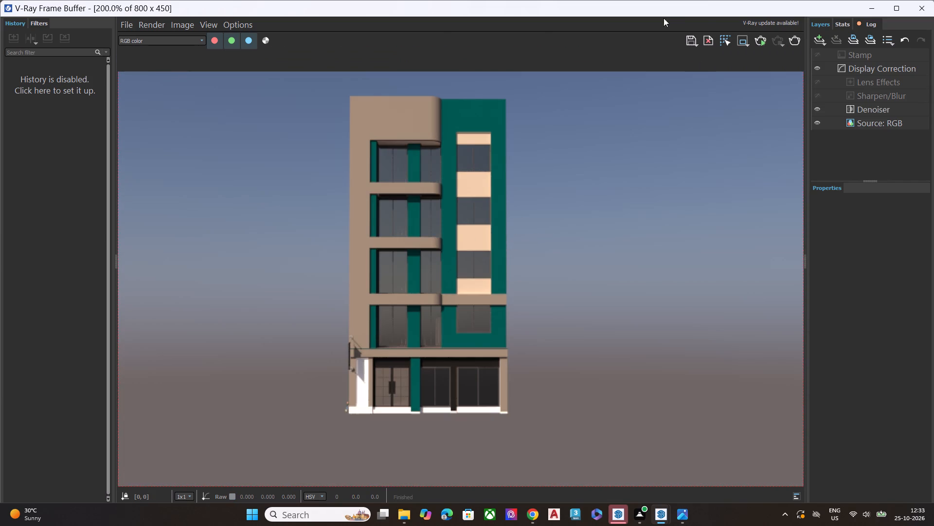
click(760, 43)
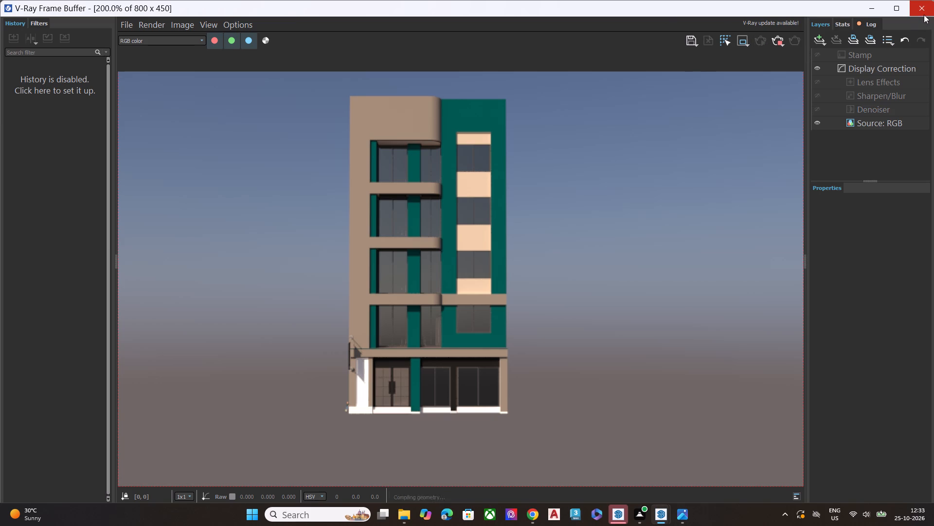
click(783, 41)
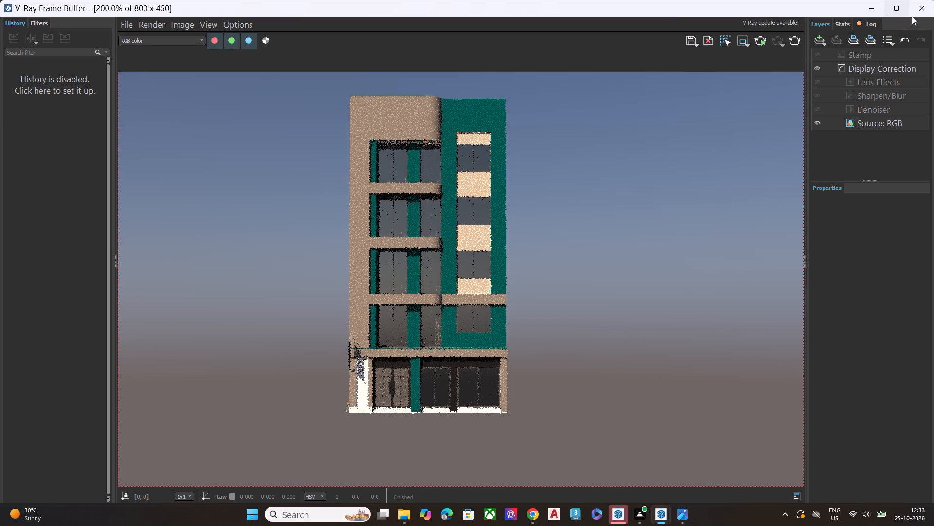
click(921, 14)
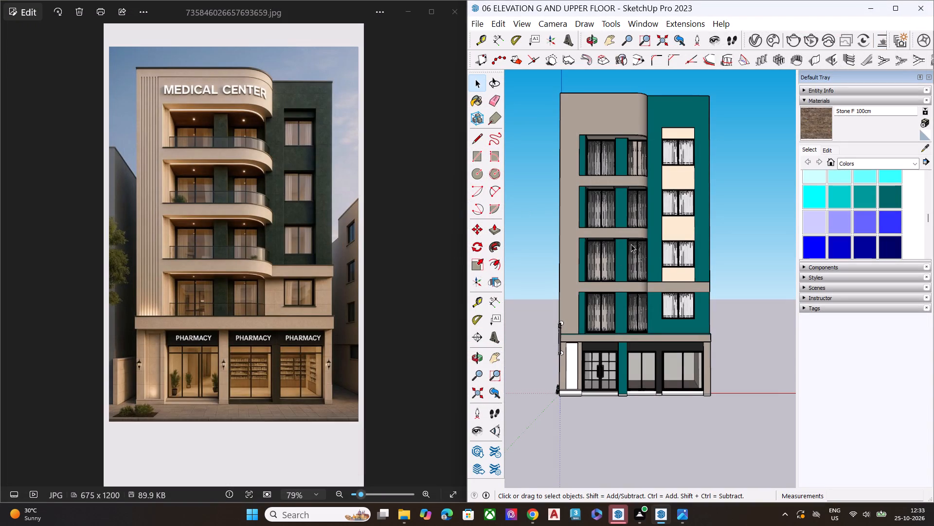
Examine the building from both front corners, from above and below, comparing the balconies and shopfront with the reference image.
scroll(631, 244, down, 3)
middle_drag(634, 248, 518, 301)
scroll(555, 251, up, 1)
scroll(556, 250, down, 1)
scroll(560, 244, up, 6)
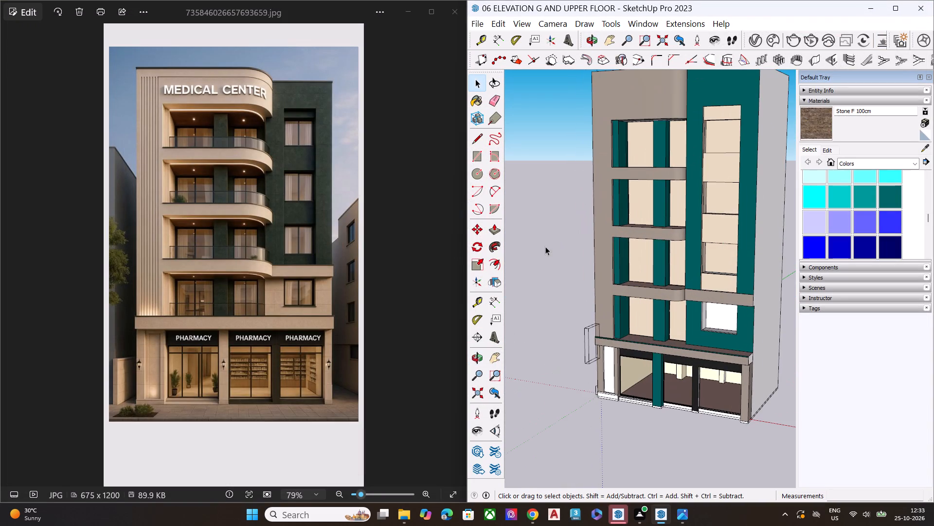
click(544, 246)
middle_drag(657, 245, 632, 156)
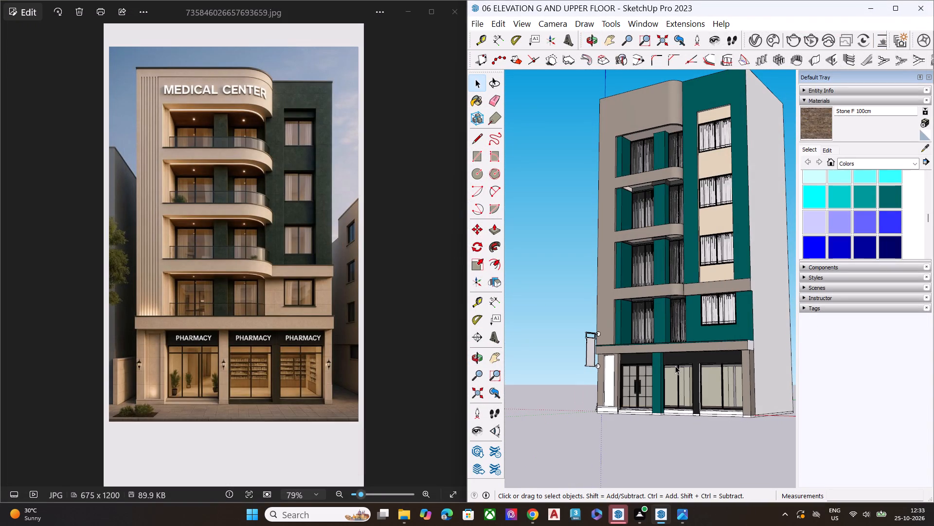
middle_drag(711, 318, 800, 298)
middle_drag(651, 341, 796, 328)
scroll(767, 337, up, 1)
click(767, 337)
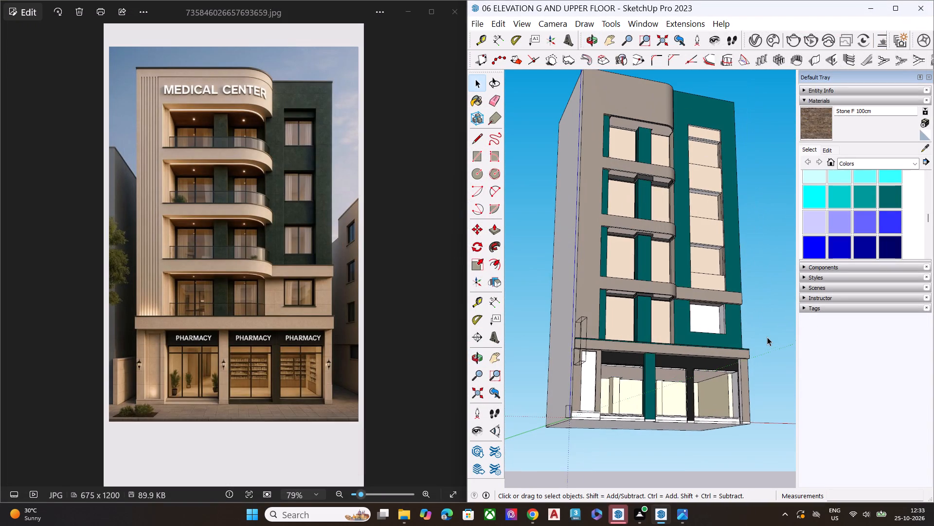
scroll(706, 325, up, 7)
scroll(710, 320, down, 4)
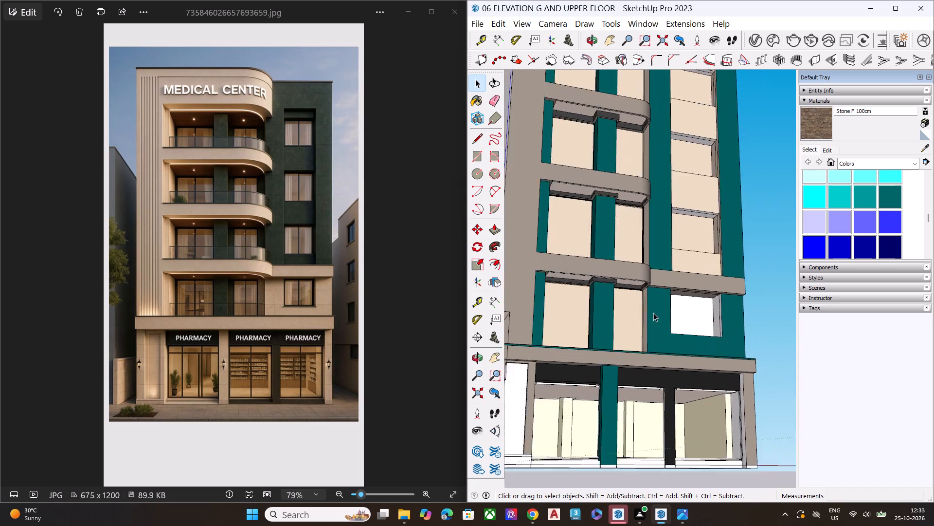
scroll(653, 313, down, 2)
middle_drag(667, 267, 664, 415)
scroll(652, 439, up, 4)
scroll(609, 446, down, 1)
scroll(608, 446, up, 2)
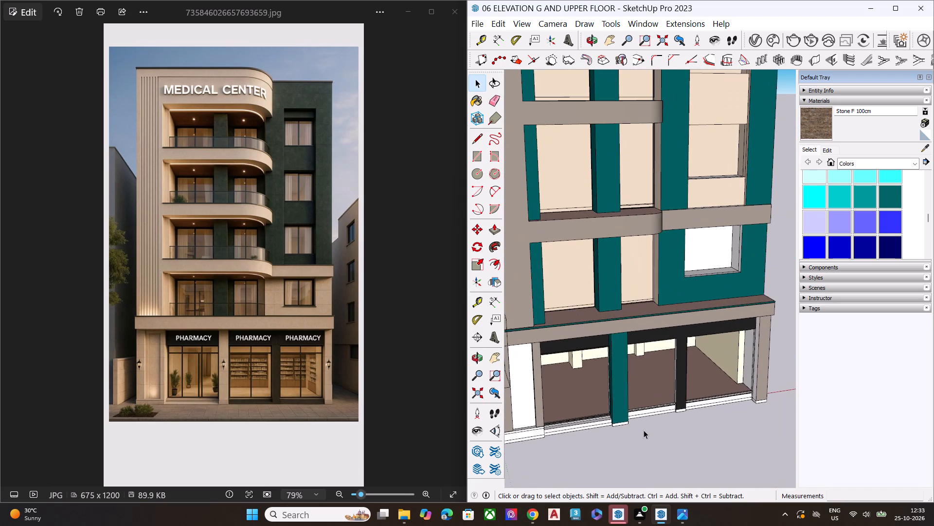
middle_drag(651, 420, 733, 313)
click(695, 433)
middle_drag(738, 419, 765, 385)
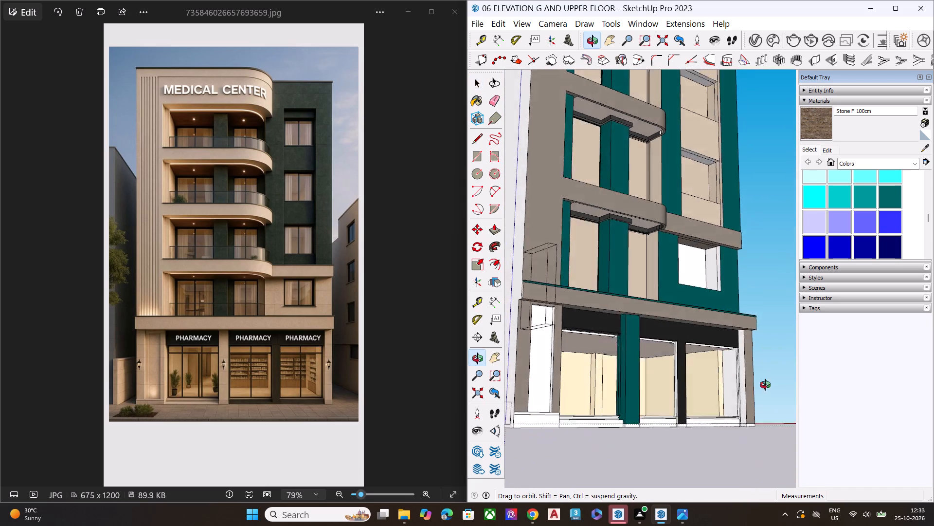
middle_drag(765, 385, 733, 372)
Examine the ground-floor shop window beside the end pillar, including its frame and the wall junctions inside.
scroll(733, 372, up, 12)
middle_click(733, 372)
scroll(728, 395, up, 3)
scroll(728, 394, down, 1)
scroll(728, 394, up, 6)
key(space)
click(714, 371)
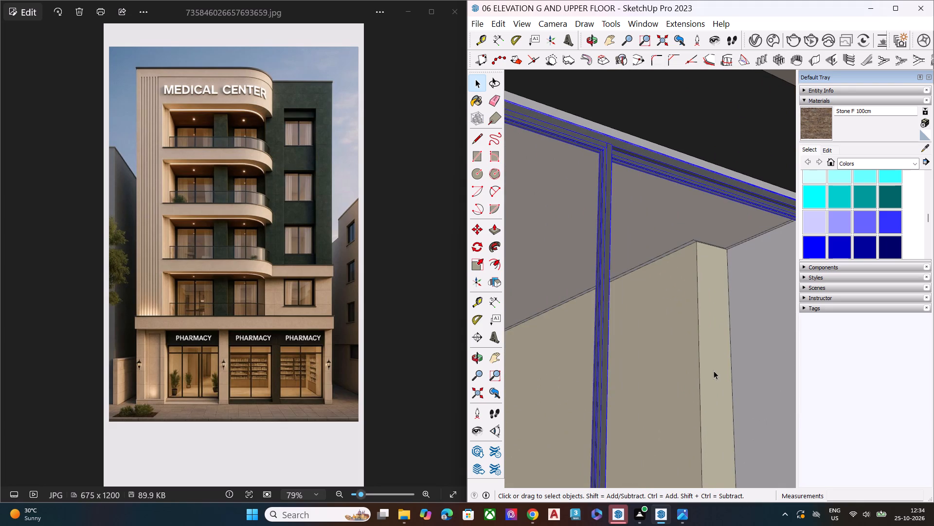
scroll(655, 254, down, 6)
middle_drag(616, 253, 520, 222)
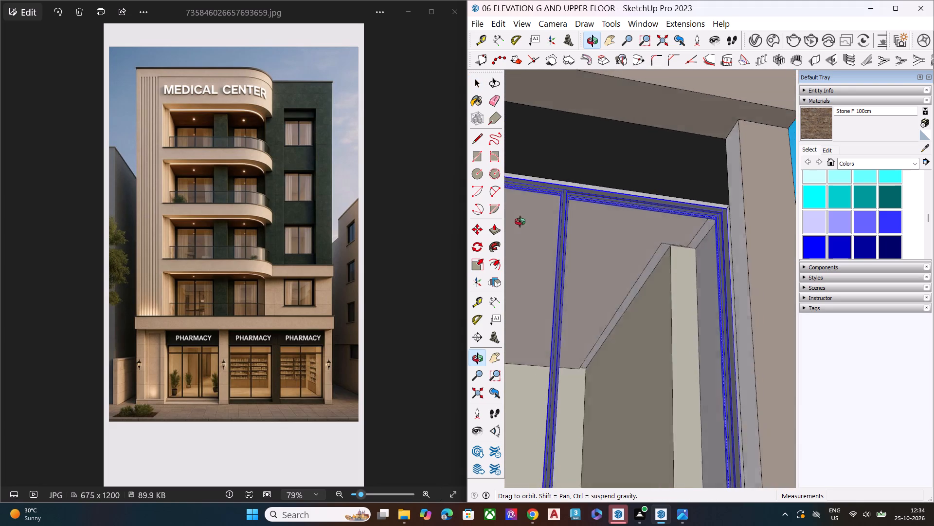
middle_drag(520, 222, 506, 161)
scroll(668, 266, up, 9)
middle_drag(691, 253, 698, 240)
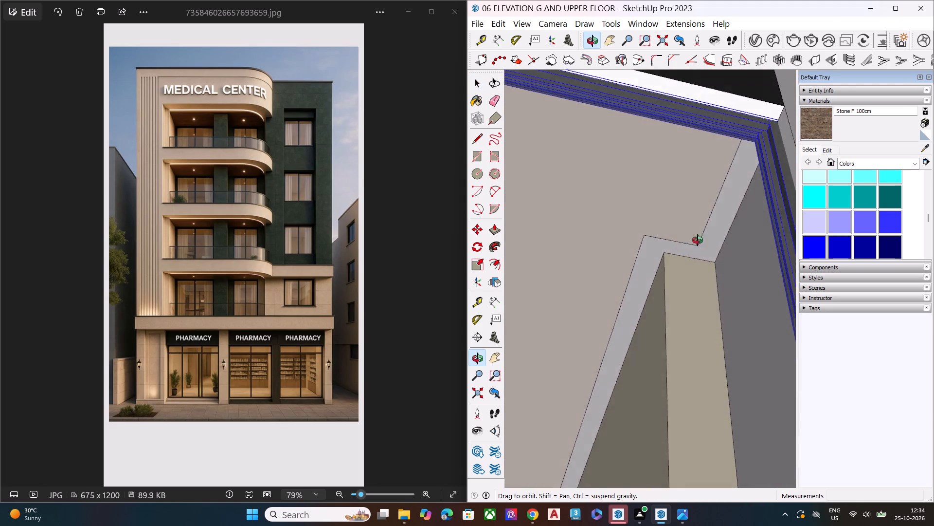
middle_drag(698, 240, 540, 431)
key(space)
scroll(590, 282, down, 2)
scroll(590, 282, up, 1)
scroll(590, 282, down, 5)
scroll(591, 283, up, 1)
scroll(595, 286, down, 10)
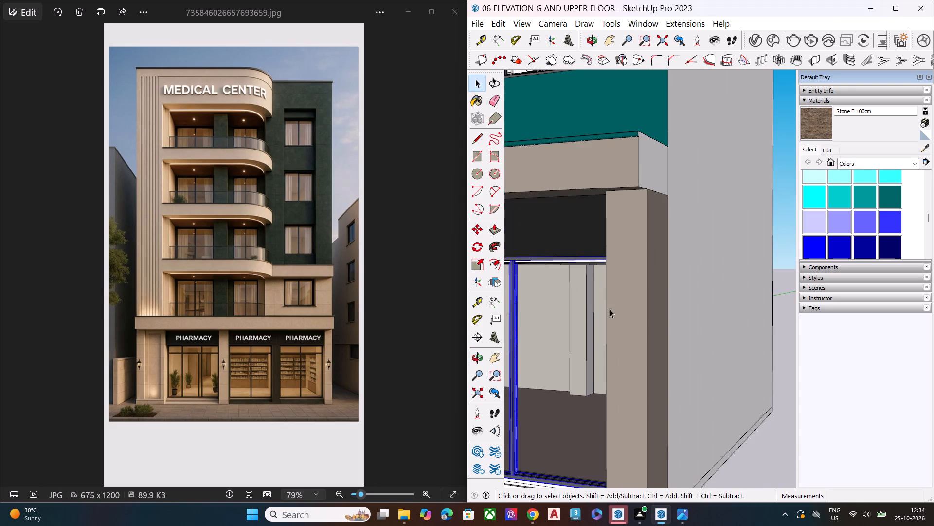
middle_drag(687, 304, 735, 303)
scroll(735, 303, up, 1)
double_click(758, 309)
scroll(752, 303, down, 7)
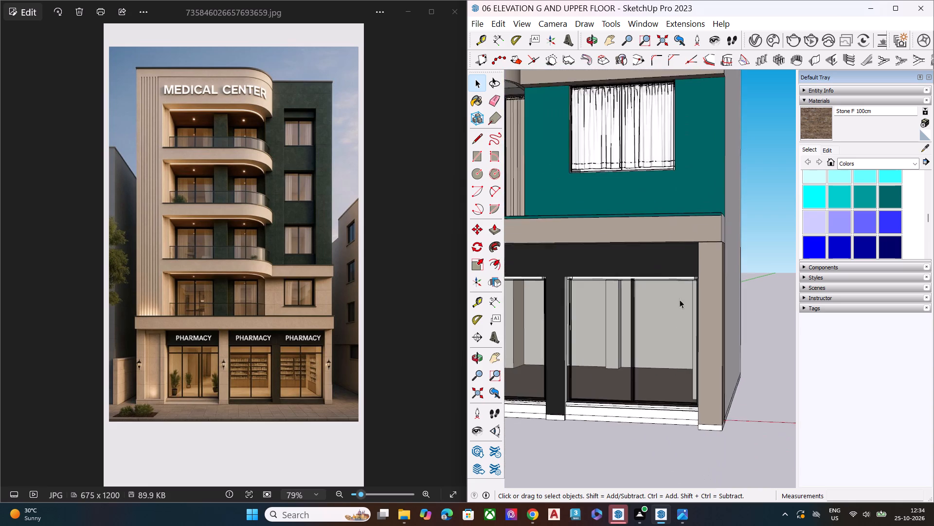
Examine the overall facade and its beige side against the MEDICAL CENTER reference image.
scroll(647, 293, down, 8)
scroll(641, 313, up, 1)
scroll(647, 319, down, 7)
scroll(558, 289, down, 1)
scroll(559, 288, up, 1)
scroll(560, 288, down, 1)
scroll(561, 288, up, 1)
middle_drag(575, 285, 706, 328)
scroll(590, 257, down, 5)
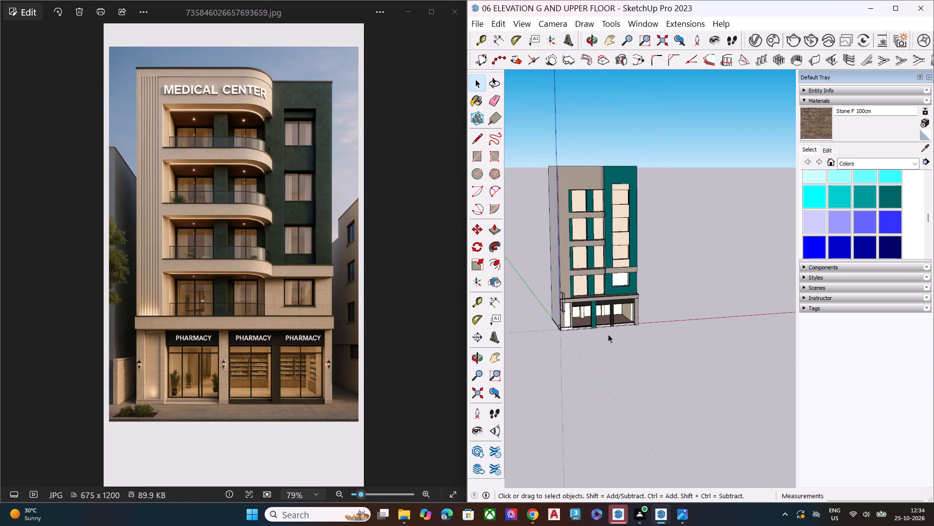
scroll(608, 334, down, 3)
middle_drag(577, 280, 672, 232)
scroll(672, 232, up, 8)
scroll(583, 266, up, 1)
middle_drag(575, 267, 507, 268)
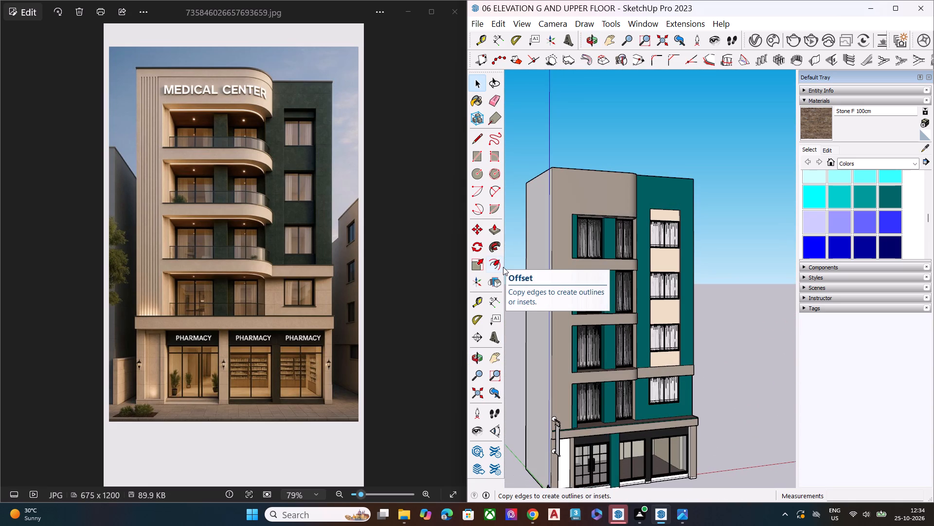
Examine the beige front wall around the top balconies and the roof edge, then clear the selection.
scroll(614, 150, up, 3)
scroll(612, 170, down, 1)
scroll(611, 172, up, 7)
click(604, 218)
scroll(641, 195, down, 2)
scroll(642, 195, up, 2)
scroll(642, 195, down, 1)
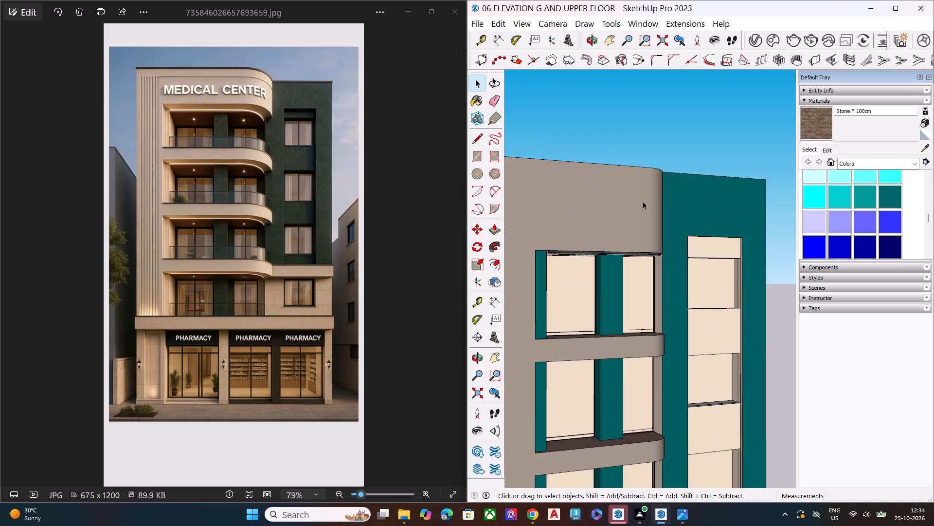
scroll(643, 201, down, 4)
middle_drag(622, 235, 573, 397)
key(space)
scroll(537, 234, up, 5)
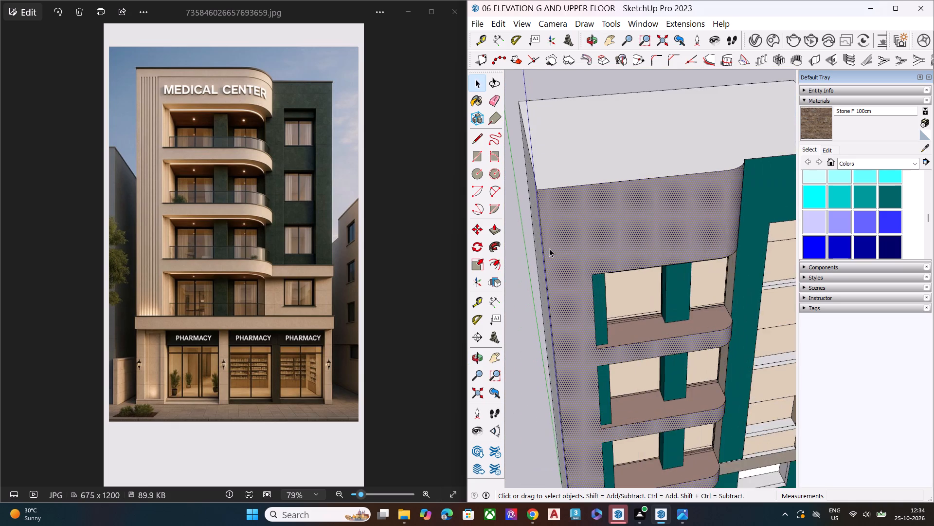
scroll(549, 248, up, 1)
scroll(570, 177, down, 3)
scroll(566, 184, up, 1)
scroll(566, 185, down, 3)
click(601, 95)
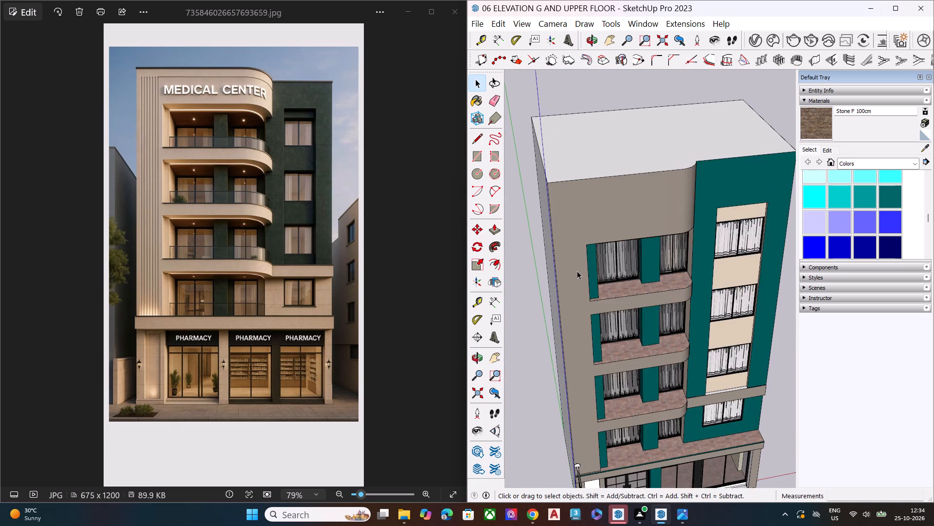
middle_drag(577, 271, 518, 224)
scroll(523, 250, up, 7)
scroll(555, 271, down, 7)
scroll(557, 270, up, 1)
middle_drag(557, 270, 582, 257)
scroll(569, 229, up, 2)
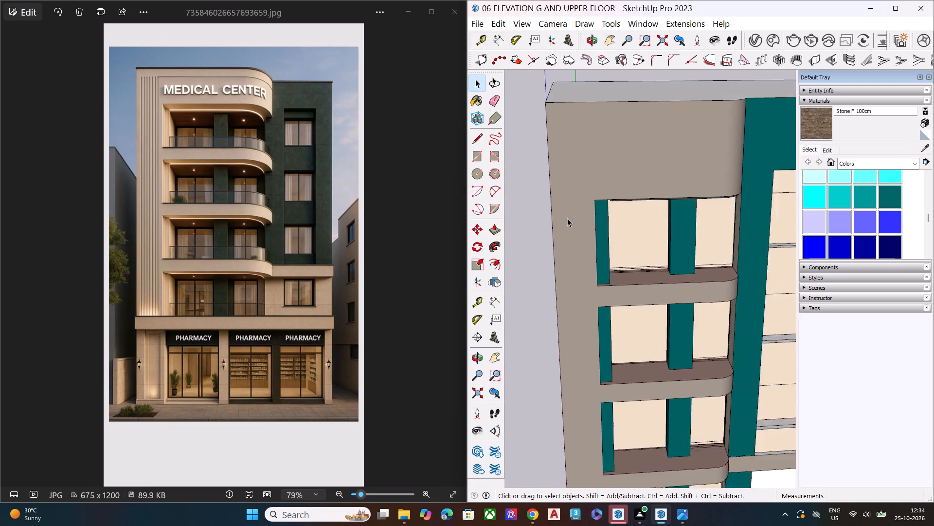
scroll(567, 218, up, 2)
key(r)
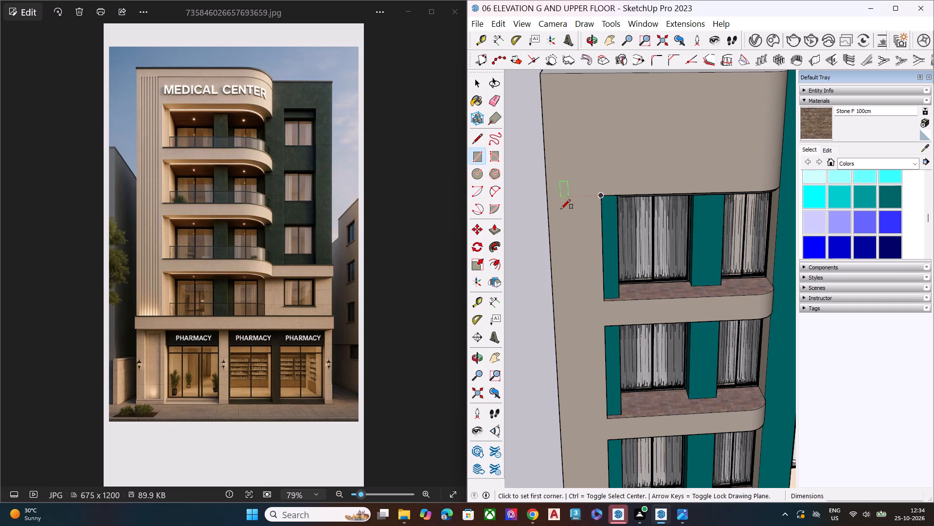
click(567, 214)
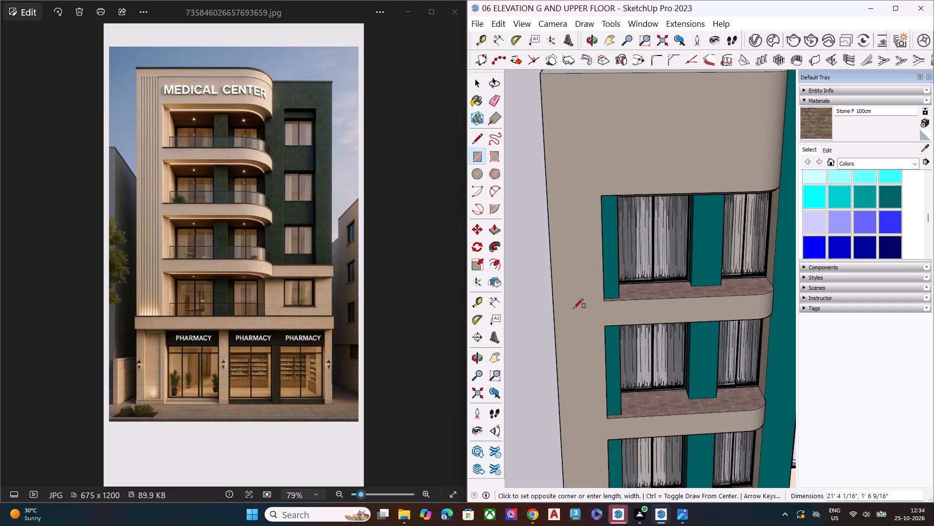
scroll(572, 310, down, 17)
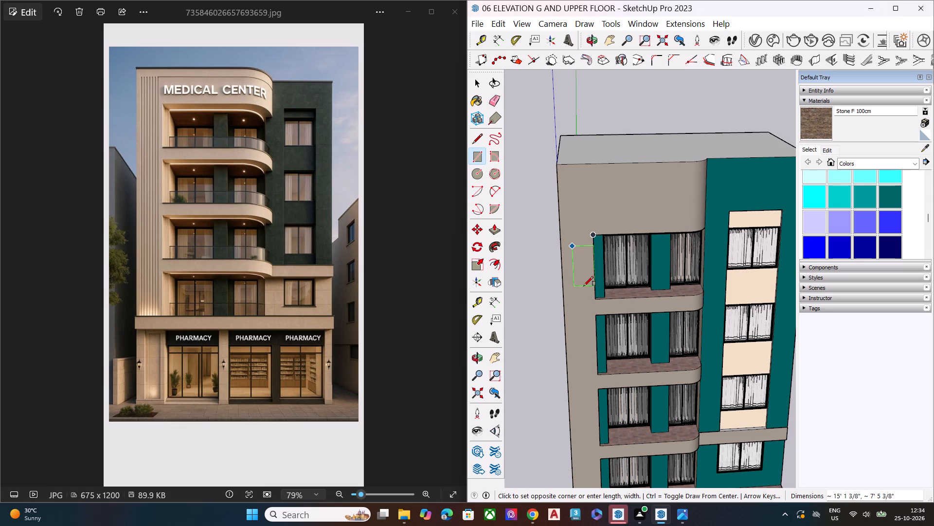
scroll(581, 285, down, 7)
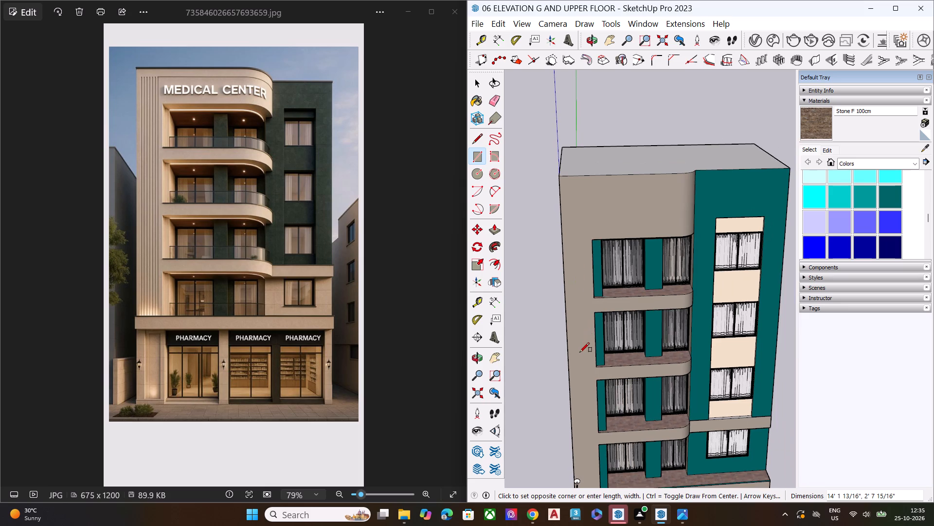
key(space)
Examine the full front facade and its upper balconies from a low viewpoint against the MEDICAL CENTER reference image.
scroll(584, 224, down, 8)
middle_drag(615, 343, 603, 287)
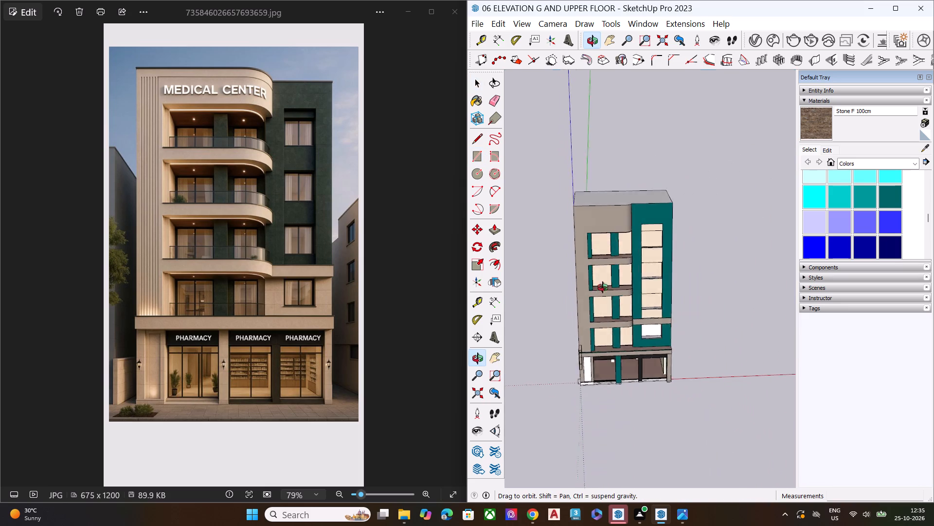
middle_drag(603, 287, 587, 185)
scroll(594, 192, up, 3)
scroll(671, 292, down, 1)
scroll(673, 295, up, 2)
scroll(685, 312, down, 1)
scroll(690, 319, up, 3)
click(707, 311)
scroll(595, 240, up, 1)
scroll(762, 291, down, 4)
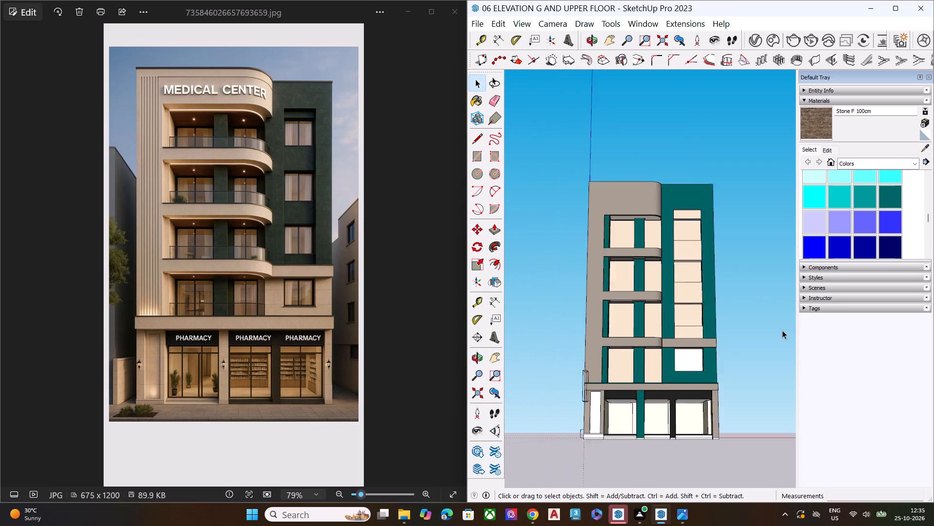
scroll(782, 330, down, 3)
scroll(666, 279, up, 3)
scroll(682, 272, down, 2)
scroll(694, 270, up, 7)
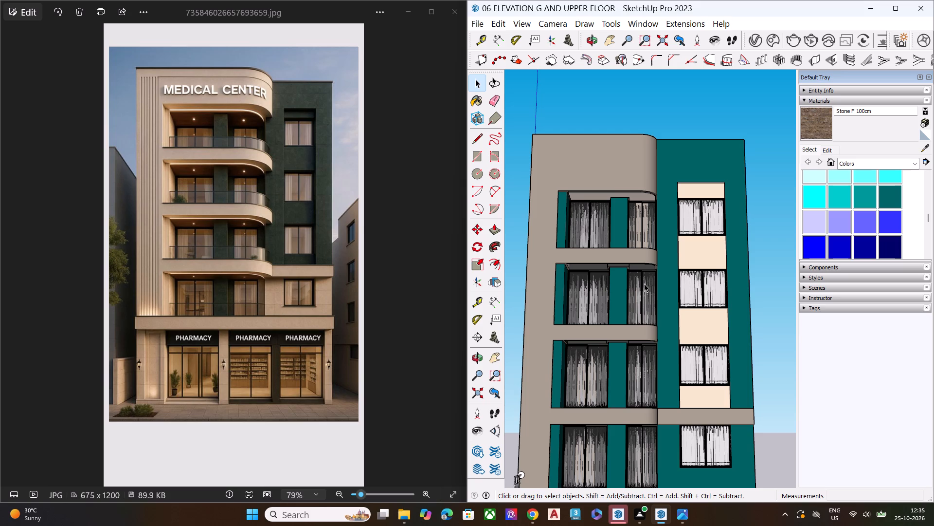
Examine the lower balconies, the windows in the green wall and the shopfront, comparing them with the reference image.
scroll(663, 263, down, 8)
middle_drag(667, 292, 674, 396)
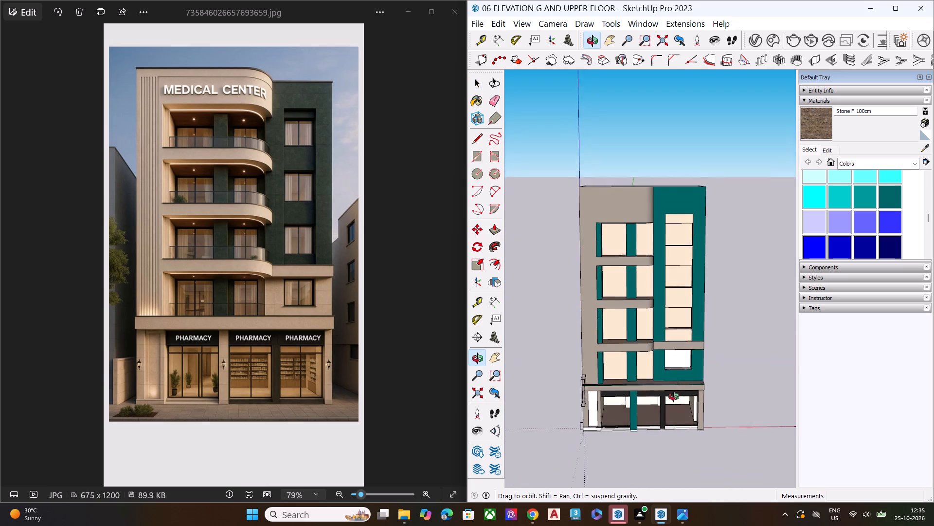
middle_drag(674, 396, 680, 385)
scroll(680, 385, up, 7)
key(space)
double_click(749, 333)
key(space)
scroll(719, 370, down, 4)
scroll(634, 391, up, 1)
middle_drag(633, 390, 637, 373)
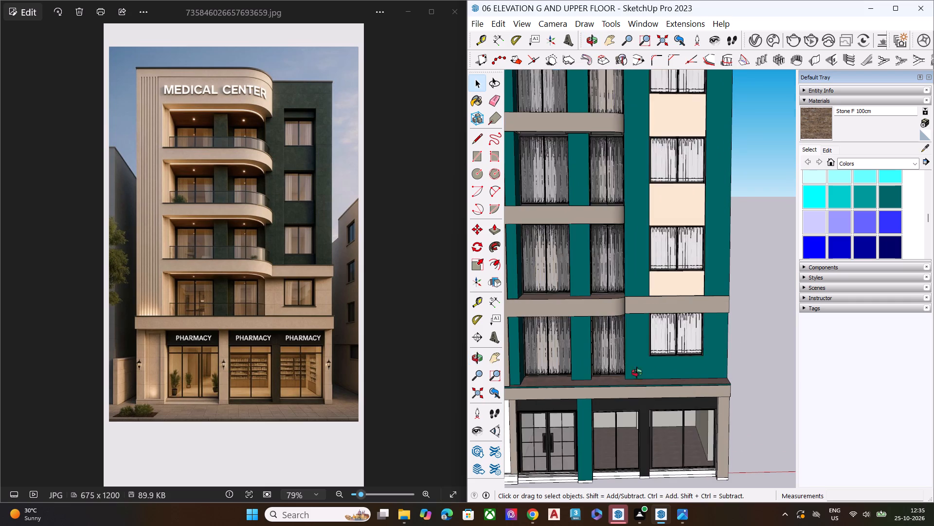
scroll(635, 377, down, 1)
middle_drag(637, 373, 675, 299)
key(space)
scroll(643, 304, down, 5)
middle_drag(646, 319, 709, 315)
key(space)
double_click(700, 322)
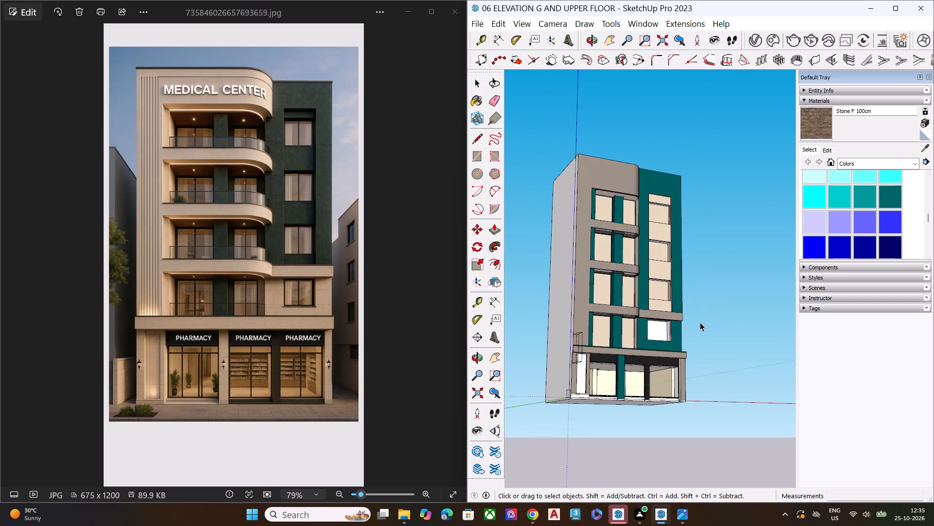
Examine the building from the beige side's front corner, from above and below, including the shopfront and balcony undersides.
key(space)
scroll(612, 270, up, 1)
scroll(611, 270, down, 1)
scroll(611, 270, up, 6)
scroll(598, 304, down, 4)
middle_drag(660, 301, 644, 401)
key(space)
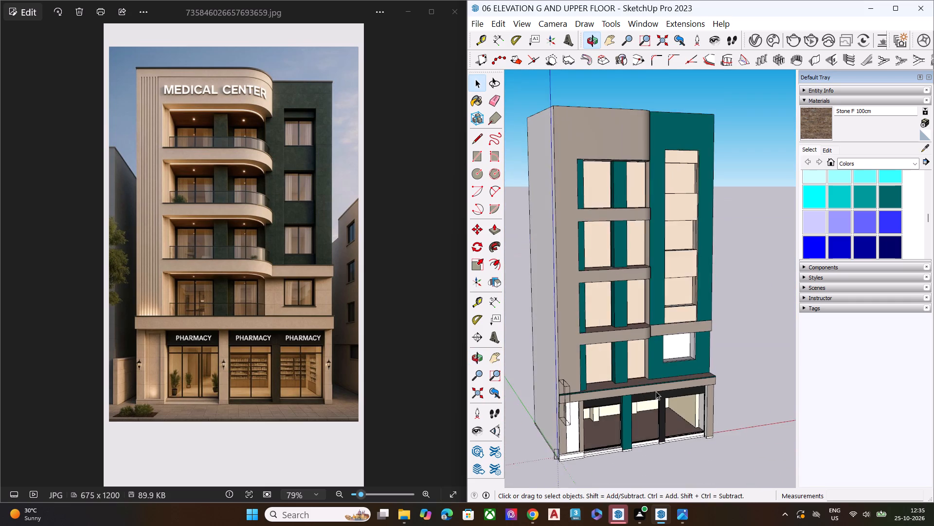
scroll(685, 377, up, 3)
double_click(736, 361)
key(space)
scroll(667, 296, up, 1)
scroll(667, 296, down, 1)
scroll(667, 296, up, 5)
scroll(667, 296, down, 3)
middle_drag(659, 347, 710, 274)
key(space)
double_click(772, 360)
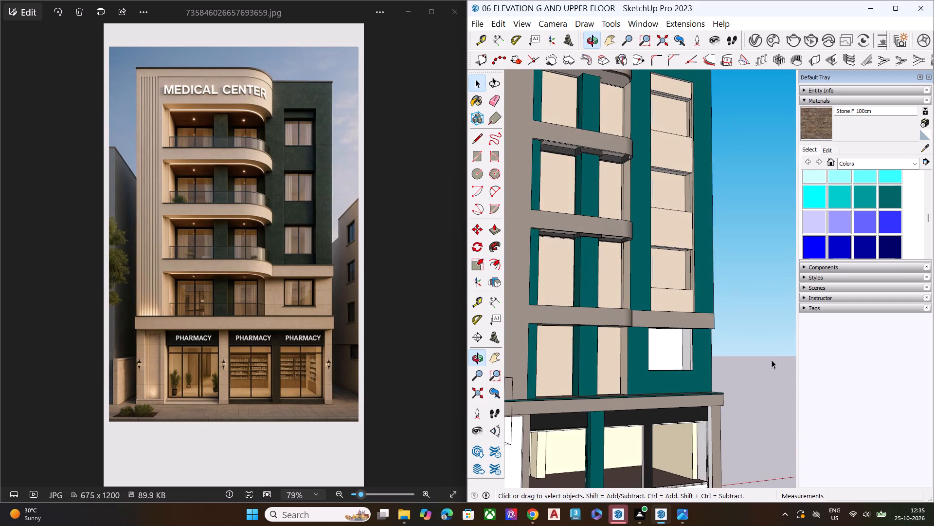
Examine the whole front elevation nearly head-on against the MEDICAL CENTER reference image.
scroll(704, 317, down, 14)
middle_drag(678, 369, 545, 382)
key(space)
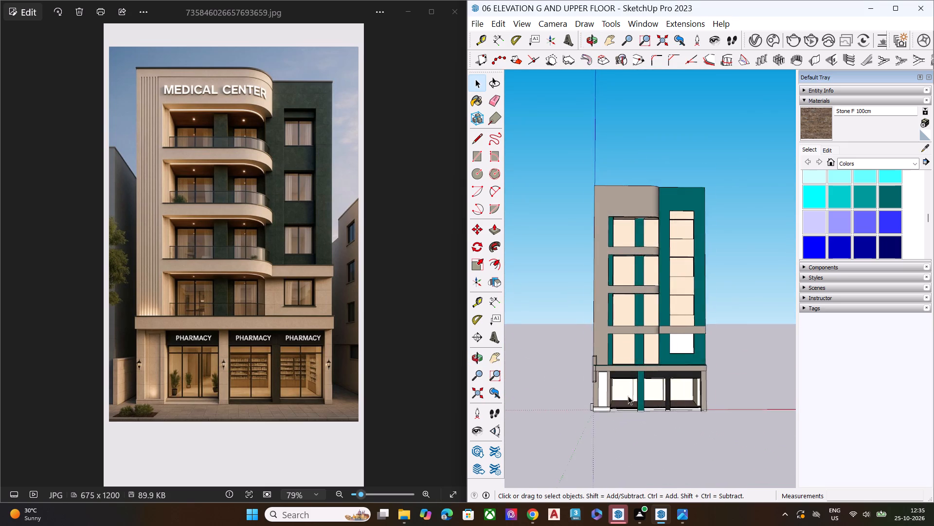
scroll(628, 396, up, 5)
scroll(592, 413, down, 1)
scroll(592, 413, up, 1)
scroll(654, 415, down, 2)
middle_drag(621, 391, 626, 351)
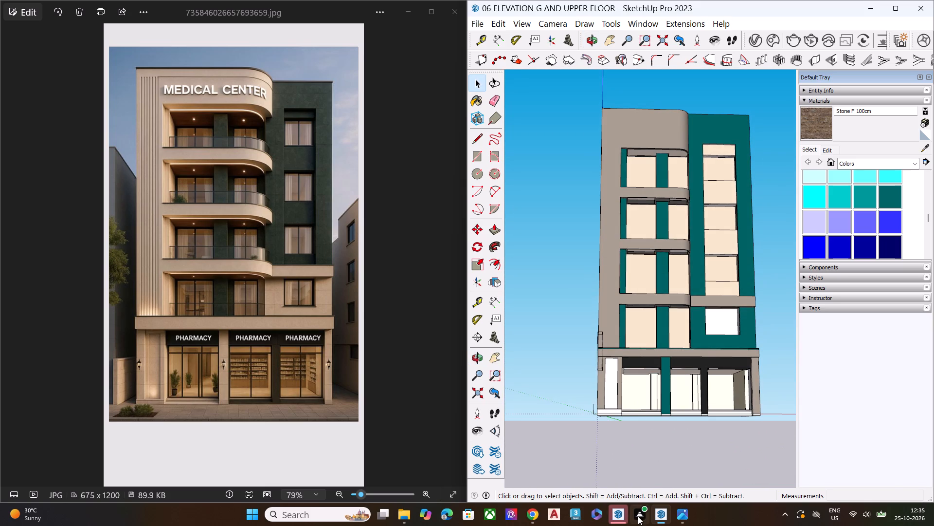
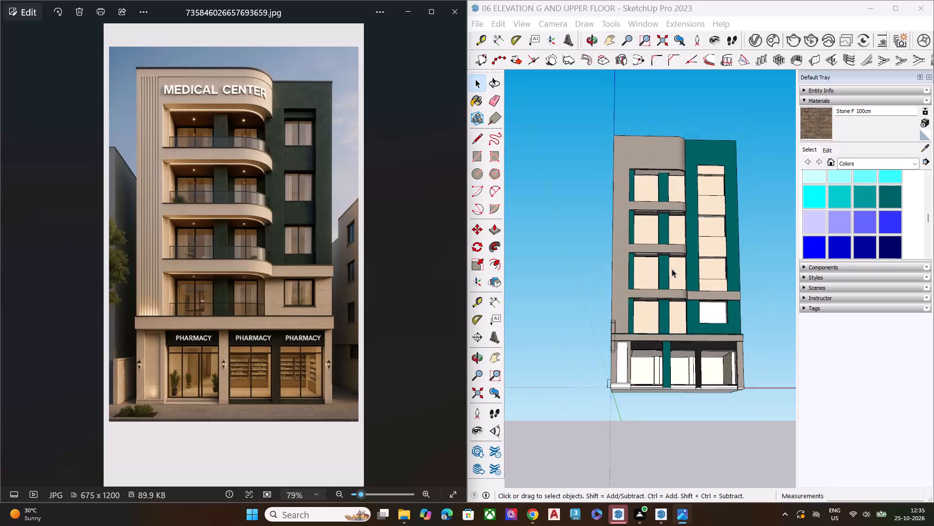
Examine the front elevation, balcony undersides, projecting sign and shopfront from low side and head-on viewpoints against the reference image.
middle_drag(679, 291, 678, 326)
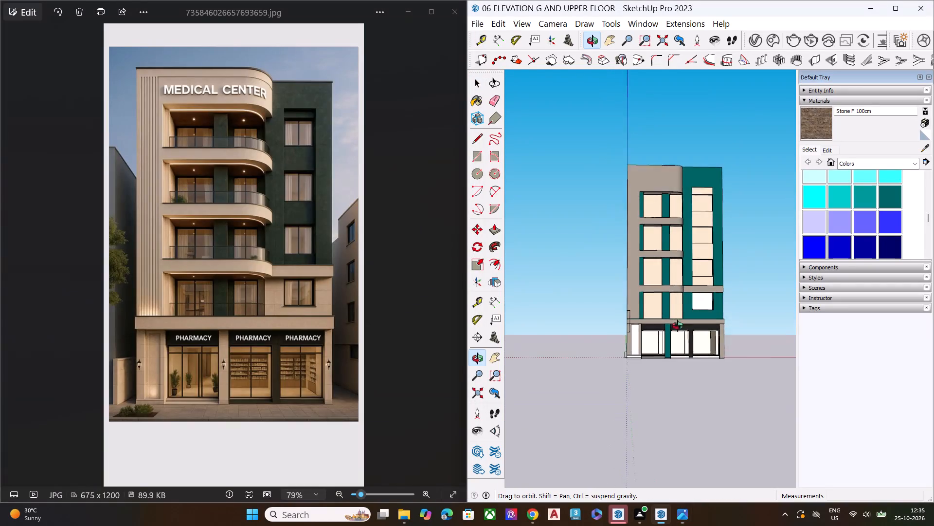
middle_drag(678, 326, 676, 337)
scroll(701, 224, up, 7)
middle_drag(709, 301, 606, 286)
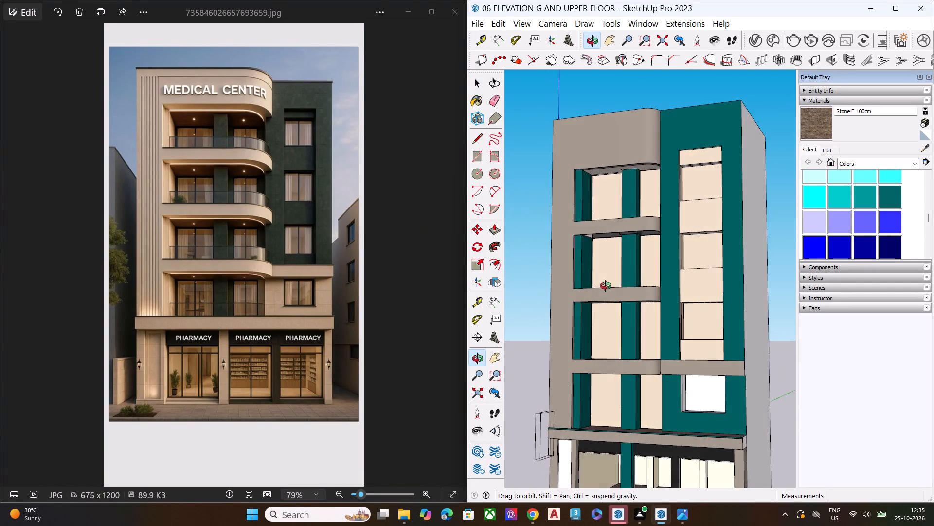
middle_drag(606, 286, 745, 270)
middle_drag(606, 373, 689, 304)
middle_drag(640, 389, 735, 334)
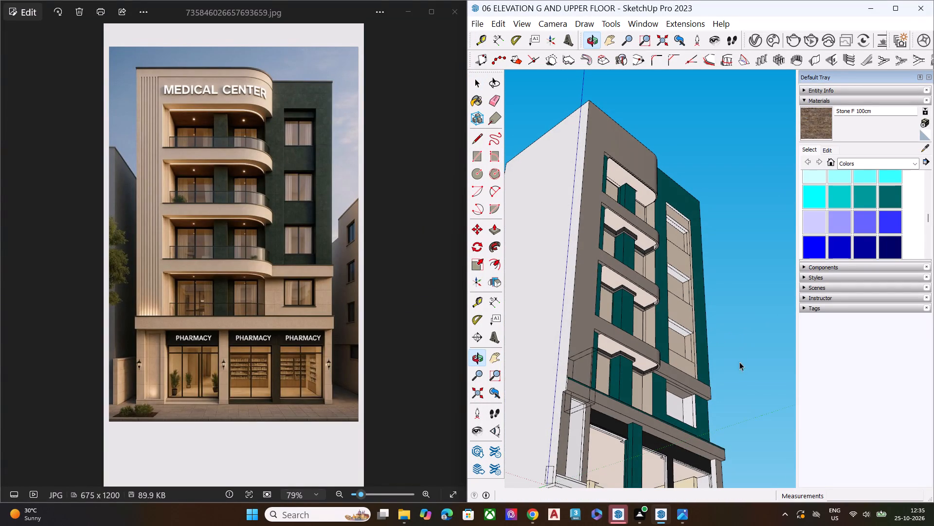
click(747, 376)
middle_drag(665, 316, 710, 387)
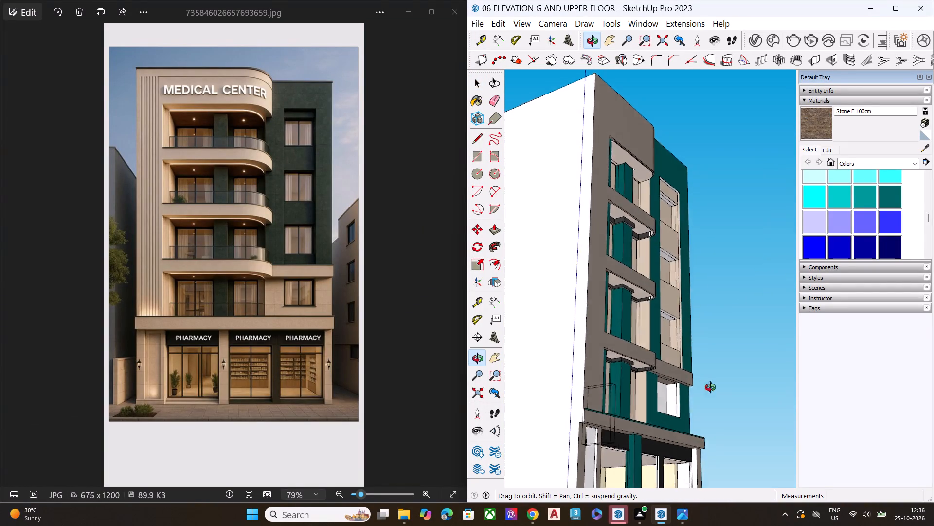
middle_drag(710, 387, 722, 408)
click(741, 396)
key(space)
scroll(614, 475, up, 11)
scroll(594, 464, down, 2)
scroll(593, 464, up, 6)
scroll(632, 409, up, 1)
middle_drag(632, 409, 626, 409)
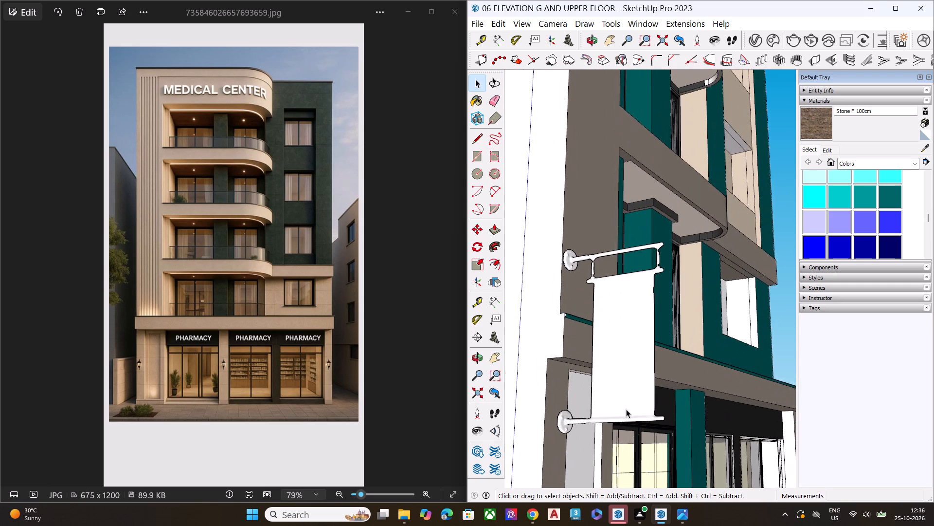
middle_drag(626, 409, 429, 408)
scroll(633, 332, down, 8)
scroll(685, 365, up, 1)
middle_drag(683, 367, 540, 390)
scroll(624, 299, down, 8)
middle_drag(650, 339, 658, 365)
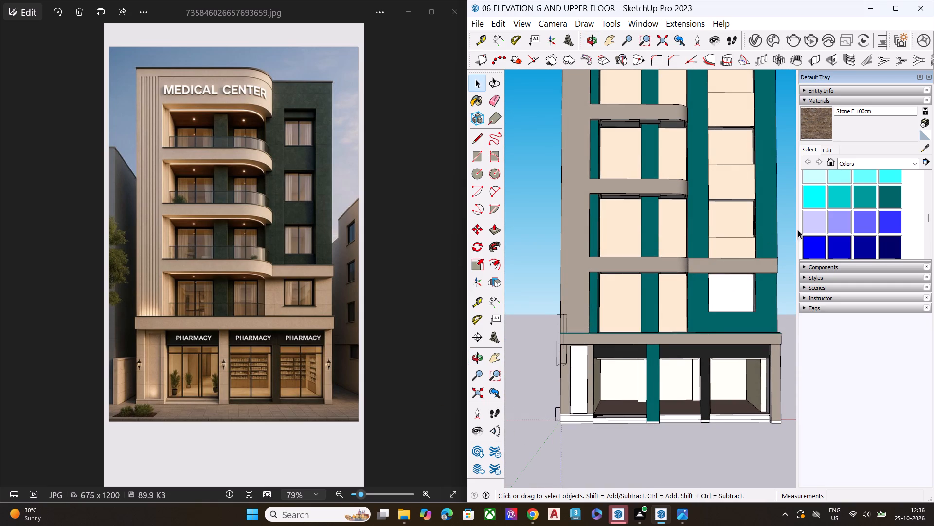
Paint the back face of the recessed ground-floor panel beside the entrance doors in dark teal Color H08.
scroll(862, 228, down, 2)
scroll(860, 234, up, 2)
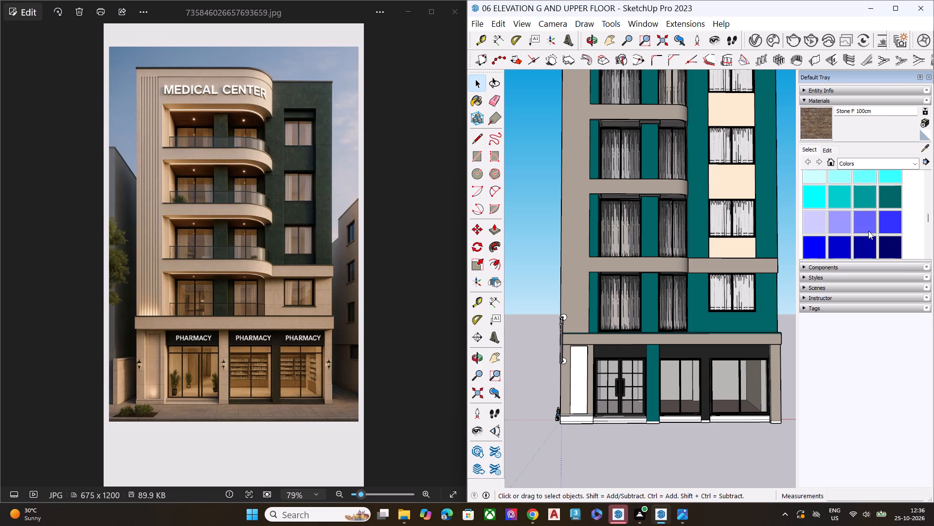
click(890, 194)
scroll(547, 406, up, 6)
click(603, 353)
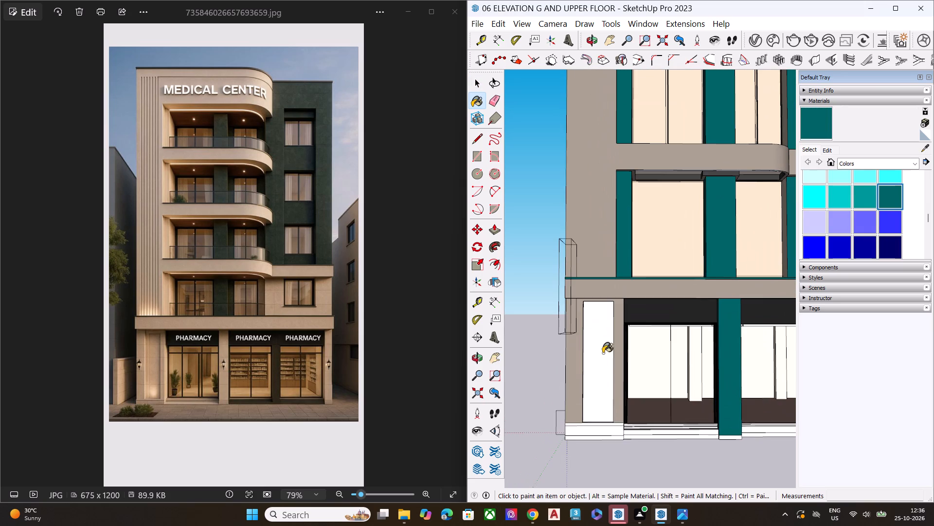
Paint the inner reveal faces around the recessed ground-floor panel in the same dark teal Color H08.
middle_drag(605, 363, 504, 363)
scroll(587, 343, up, 11)
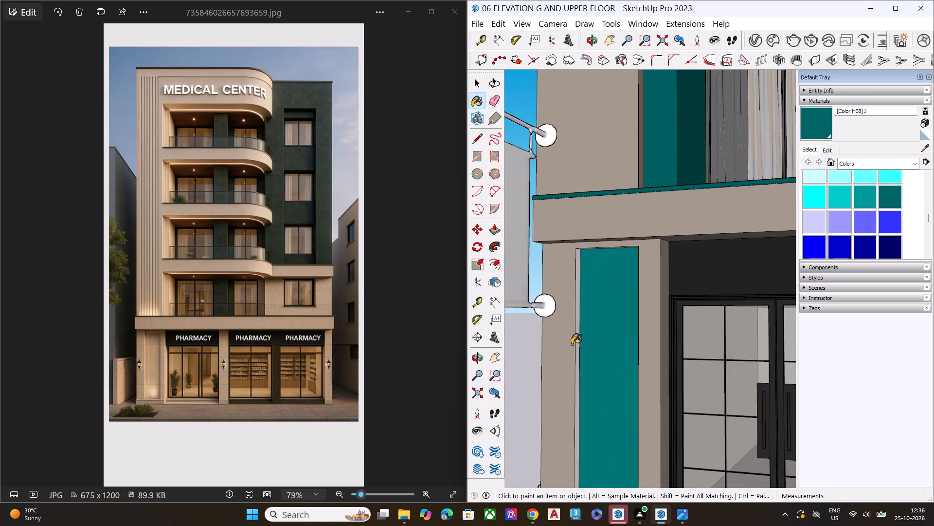
scroll(577, 340, up, 7)
click(577, 340)
middle_drag(621, 344, 846, 248)
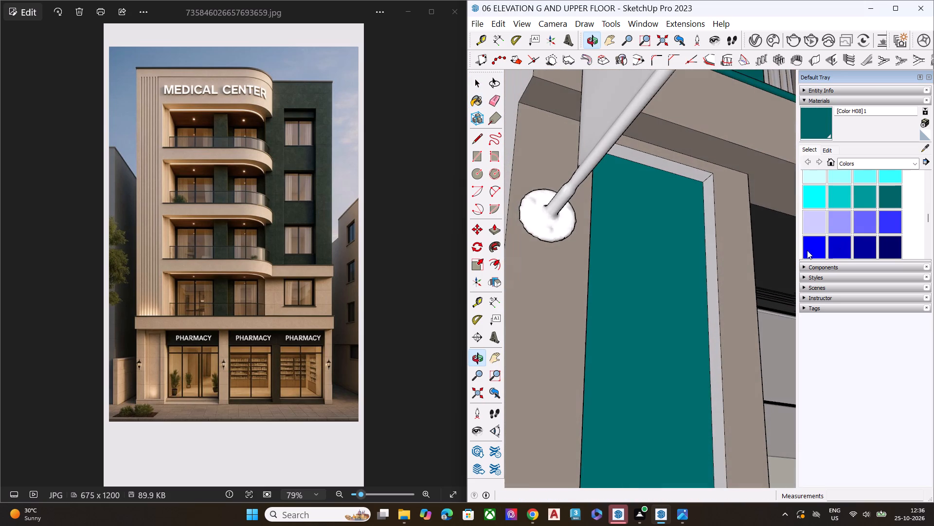
scroll(690, 193, up, 7)
click(708, 174)
click(711, 203)
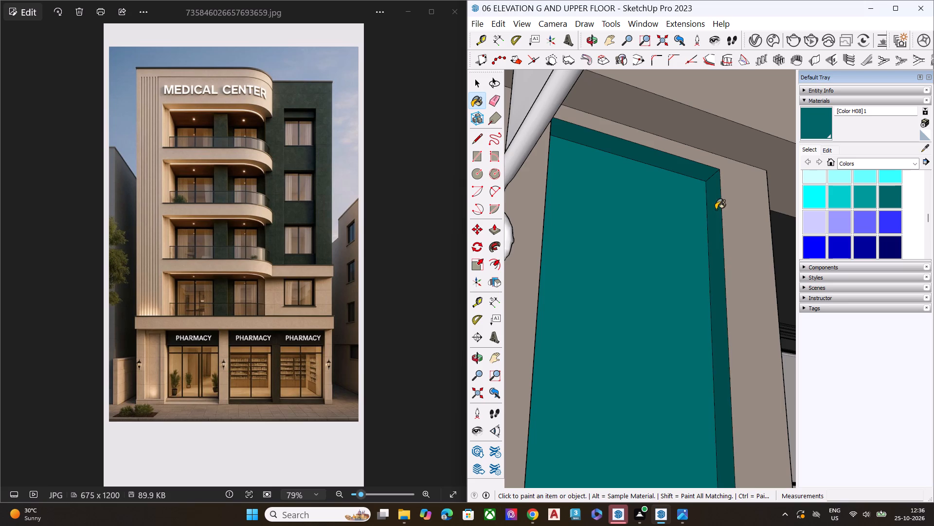
scroll(611, 234, down, 9)
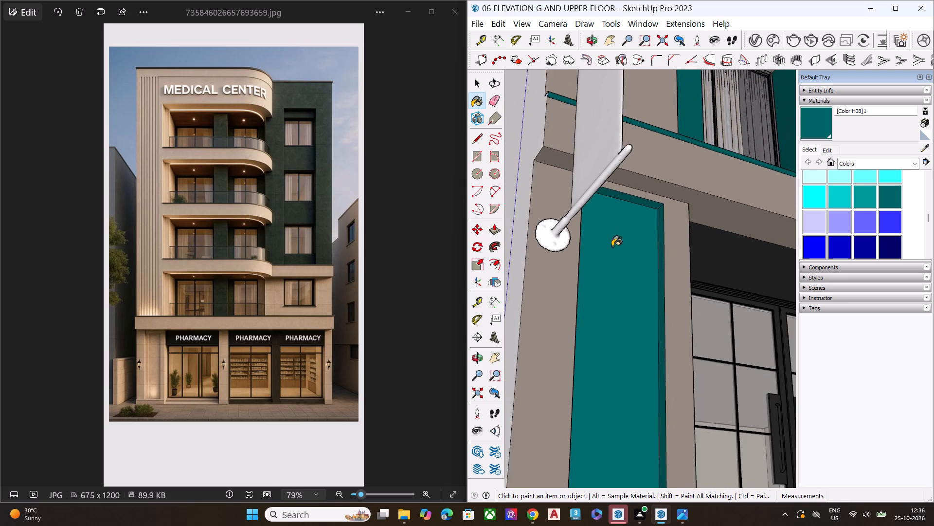
scroll(612, 246, down, 6)
middle_drag(631, 287, 613, 477)
scroll(613, 477, up, 6)
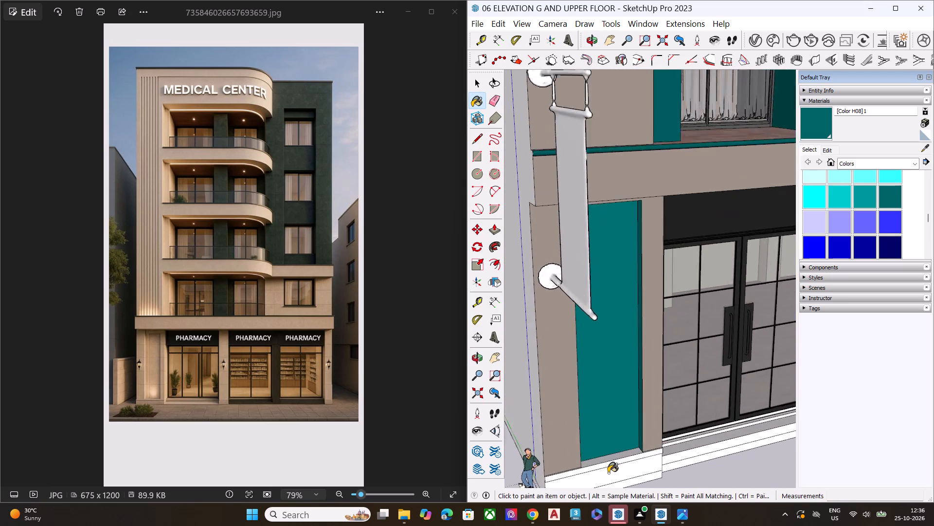
scroll(608, 473, up, 2)
click(611, 450)
key(space)
Paint the plinth below the teal ground-floor panel, including its upper band, in light grey Color M01.
scroll(699, 415, up, 1)
middle_drag(698, 415, 504, 376)
scroll(496, 354, up, 2)
scroll(588, 285, down, 5)
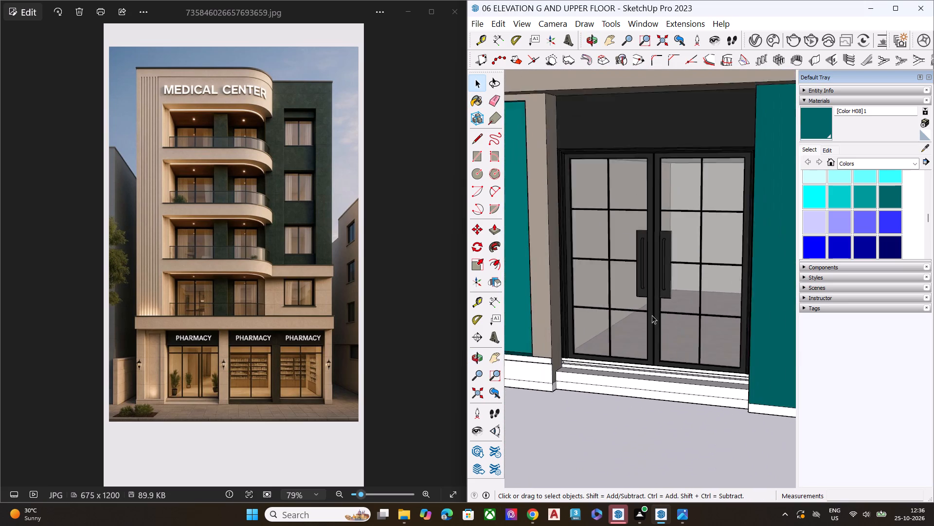
scroll(652, 315, down, 3)
middle_drag(596, 383, 596, 312)
scroll(585, 338, up, 7)
scroll(647, 348, down, 7)
middle_drag(559, 356, 759, 352)
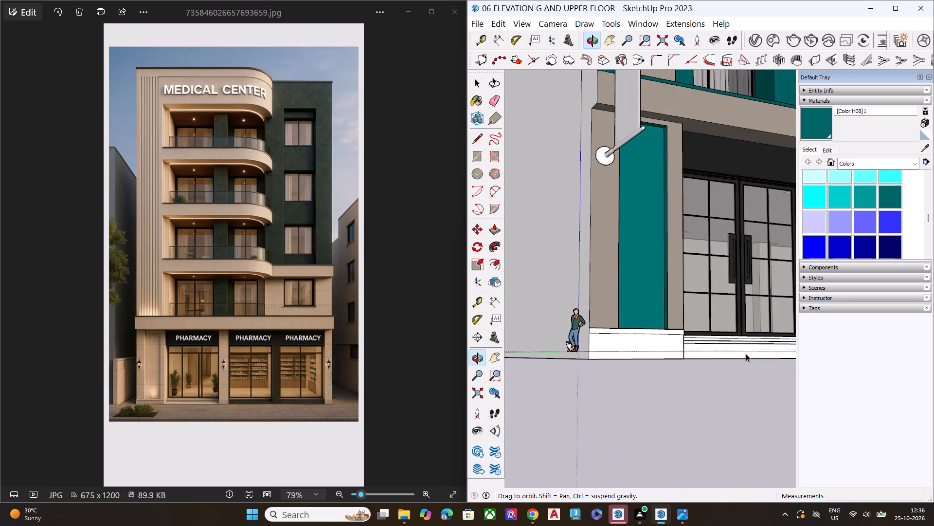
scroll(660, 346, up, 7)
scroll(867, 213, down, 8)
scroll(866, 218, up, 1)
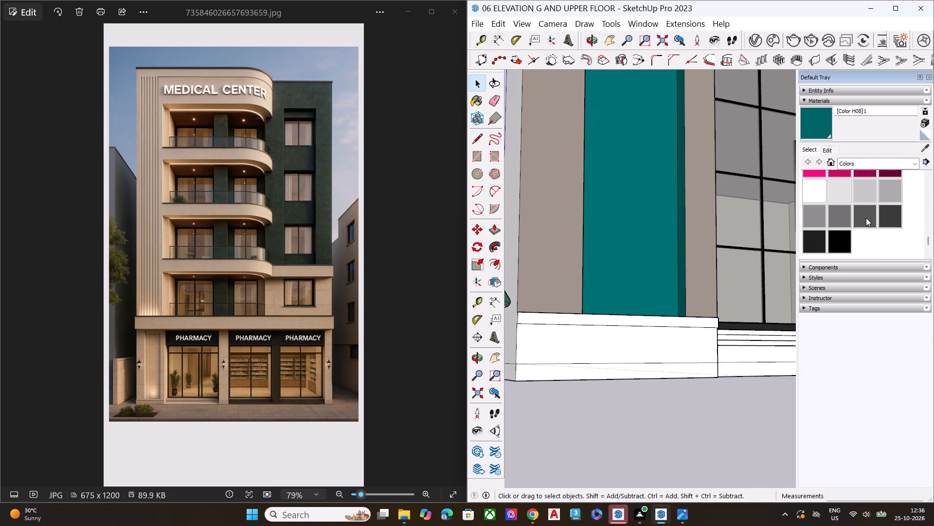
click(844, 191)
click(613, 316)
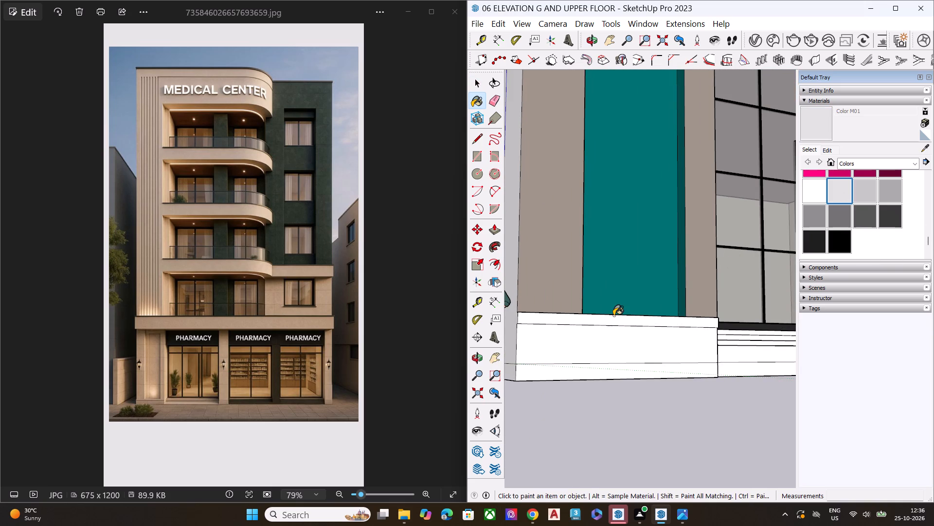
click(613, 324)
click(617, 322)
middle_drag(549, 324, 623, 308)
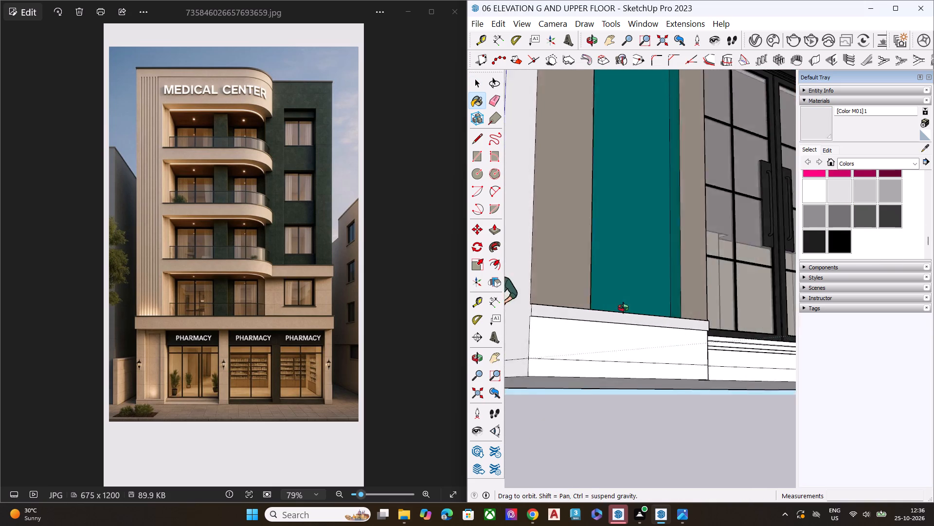
middle_drag(623, 308, 666, 315)
click(580, 345)
click(580, 369)
key(space)
click(609, 415)
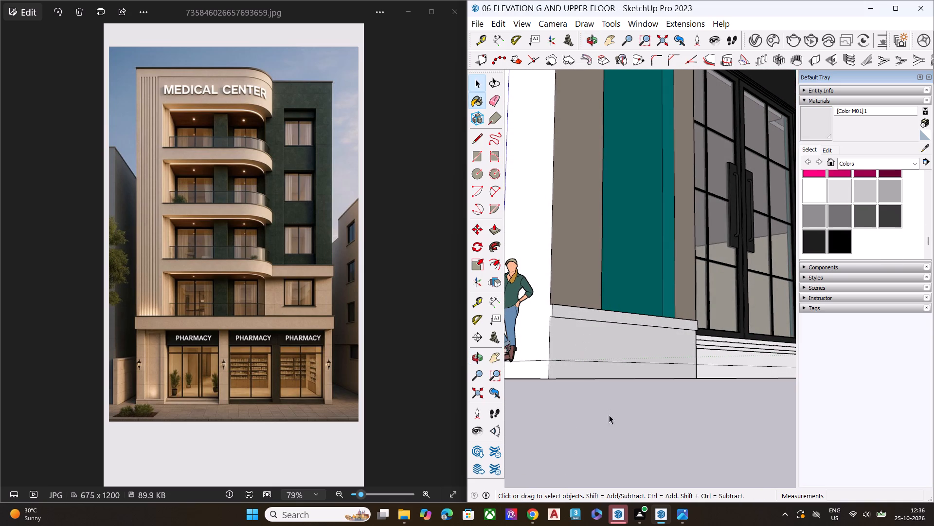
Push/Pull the lowest riser of the entrance steps outward, flush with the base of the adjoining teal pillar.
middle_drag(691, 350, 369, 349)
scroll(561, 345, down, 4)
scroll(509, 348, up, 1)
scroll(502, 348, down, 3)
middle_drag(683, 339, 531, 470)
scroll(624, 428, up, 8)
middle_drag(589, 376, 591, 322)
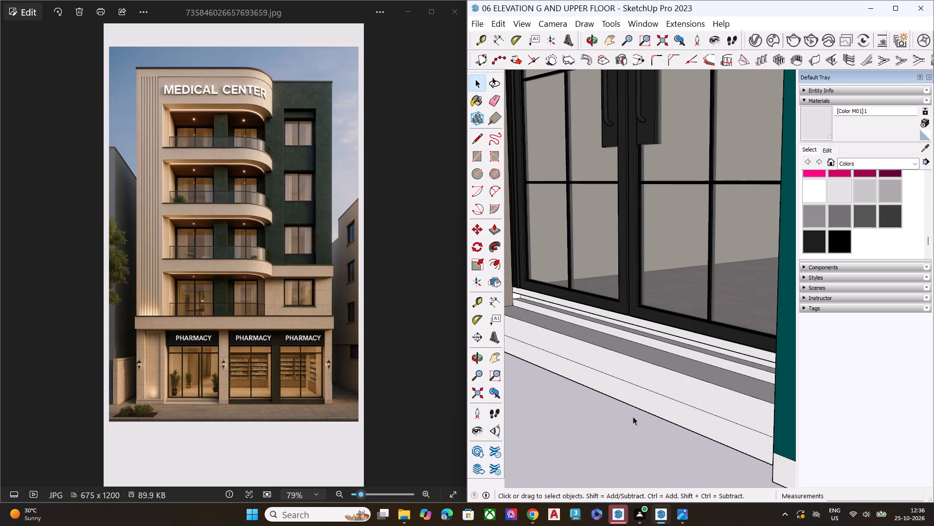
click(689, 427)
key(p)
click(691, 420)
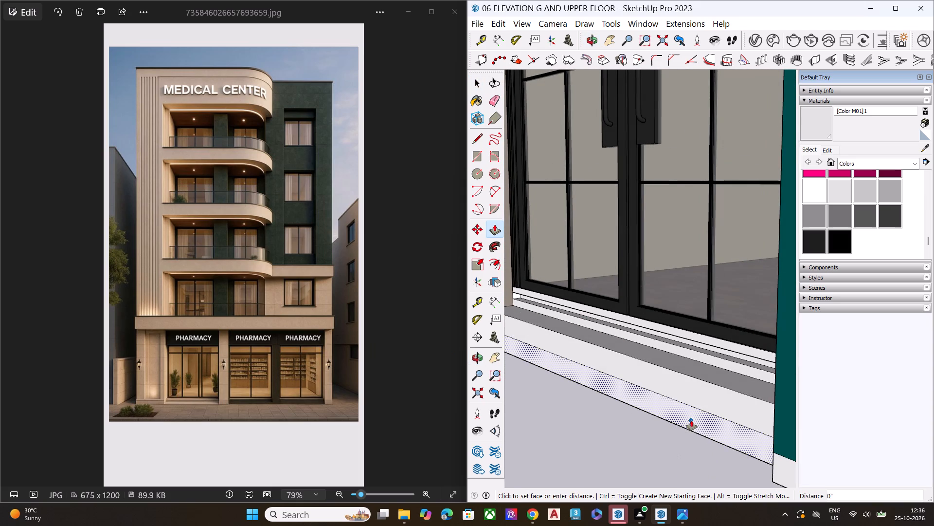
click(636, 429)
click(669, 421)
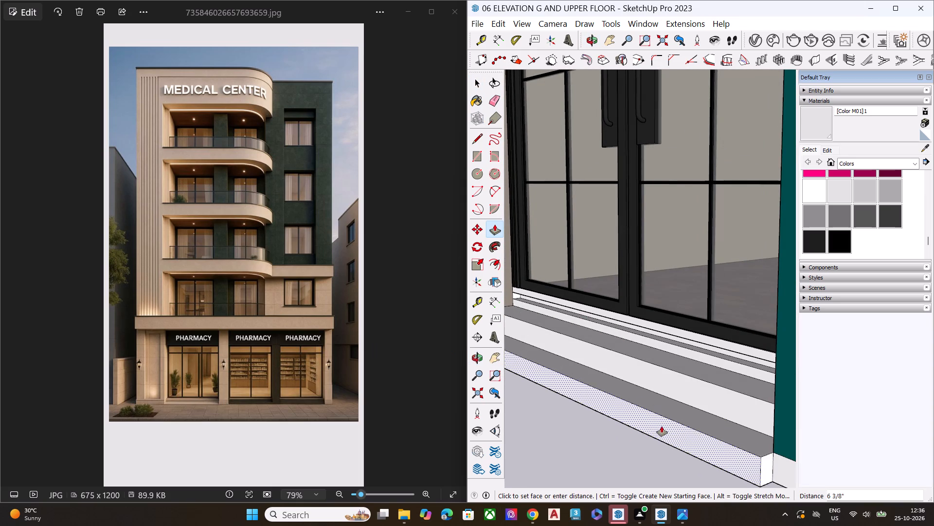
click(775, 467)
key(space)
Push/Pull the tread of the upper entrance step down by about 6 inches.
scroll(612, 382, down, 4)
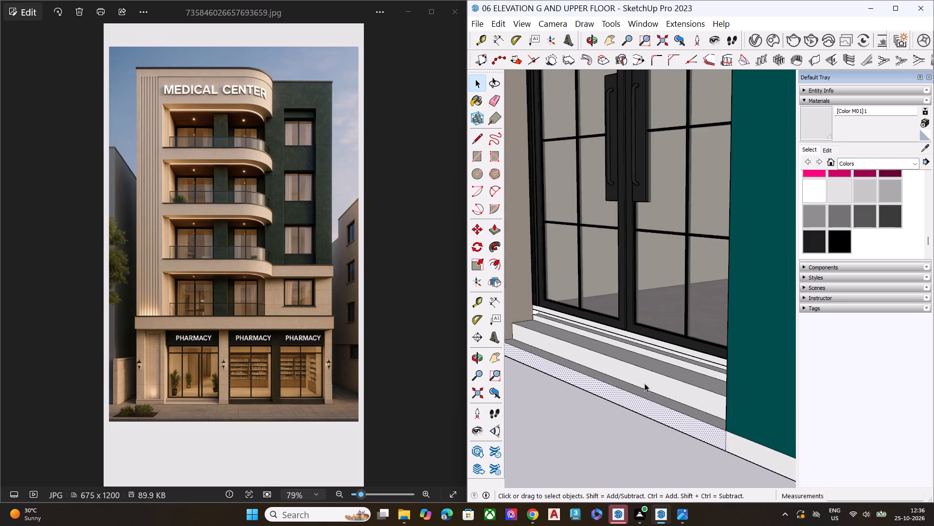
scroll(645, 383, down, 1)
middle_drag(636, 387, 642, 433)
click(632, 367)
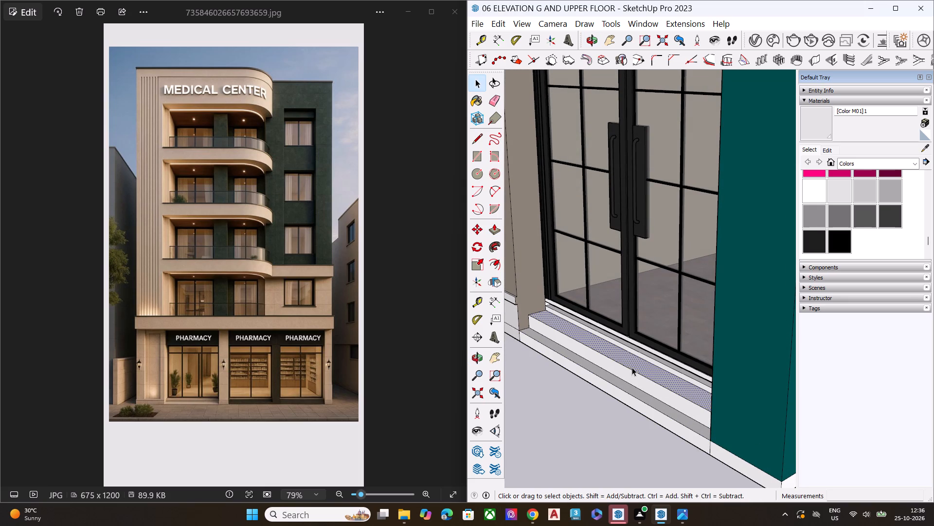
key(p)
click(632, 367)
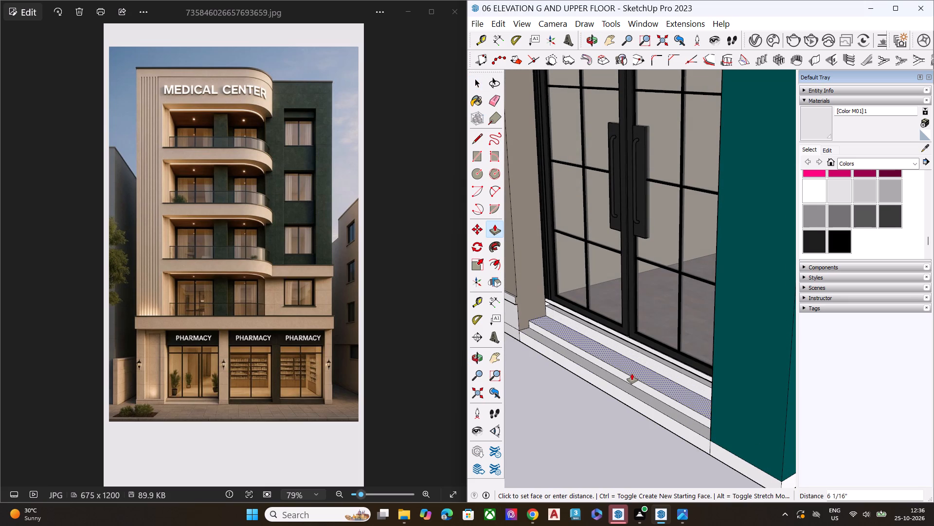
click(632, 374)
key(space)
click(595, 432)
Examine the entrance steps, shopfront and whole front elevation against the MEDICAL CENTER reference image.
scroll(567, 417, down, 3)
middle_drag(602, 428, 738, 316)
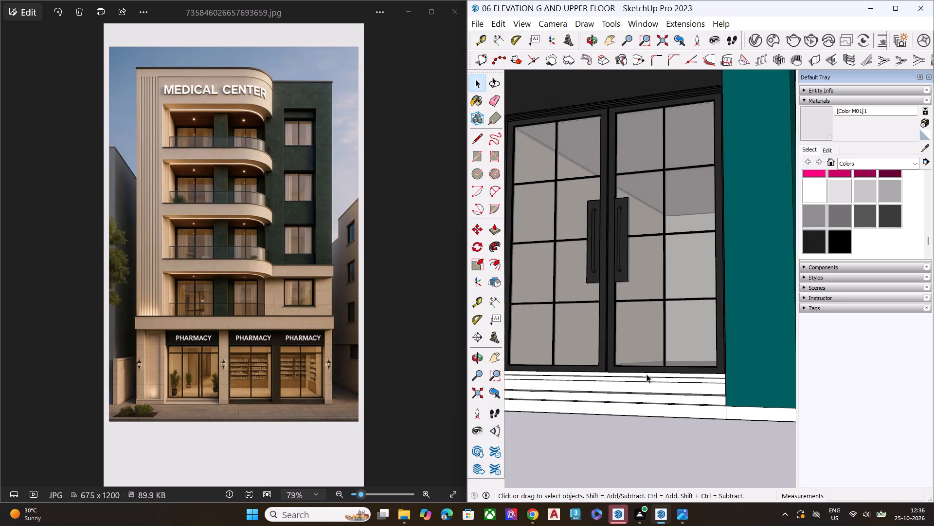
scroll(632, 383, down, 8)
middle_drag(574, 418, 798, 426)
scroll(590, 394, down, 6)
scroll(587, 394, up, 1)
scroll(587, 394, down, 1)
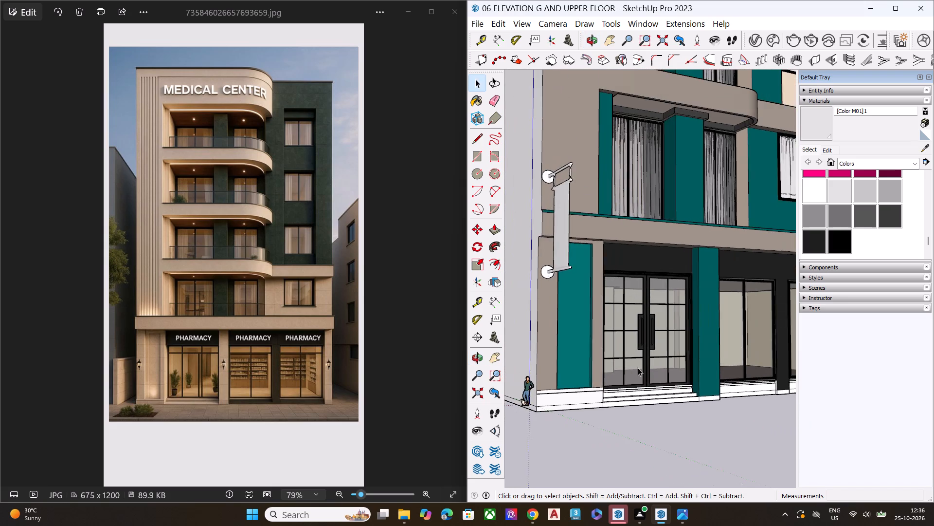
scroll(632, 370, down, 3)
scroll(614, 378, up, 1)
scroll(613, 380, down, 5)
scroll(609, 382, up, 1)
scroll(609, 382, down, 1)
scroll(621, 406, down, 20)
scroll(621, 406, down, 6)
scroll(591, 406, up, 1)
scroll(591, 406, down, 6)
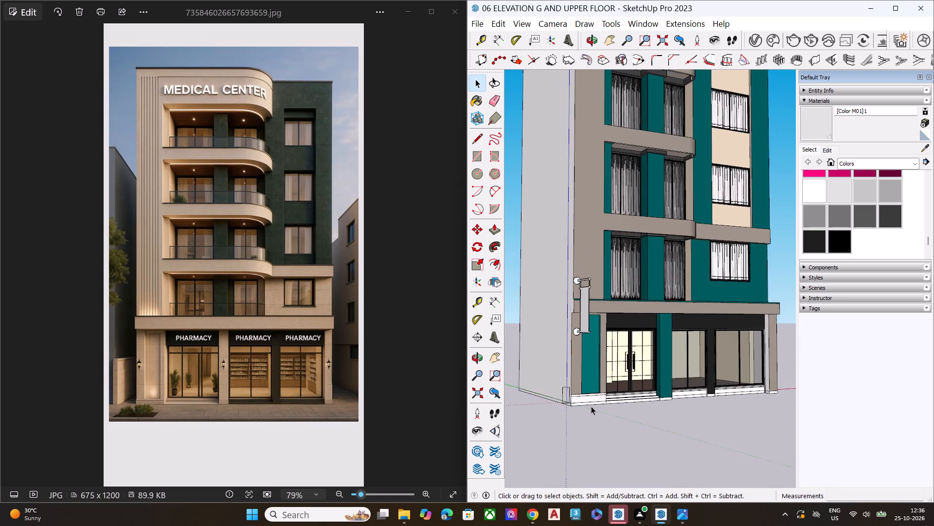
scroll(591, 406, down, 9)
scroll(629, 328, up, 7)
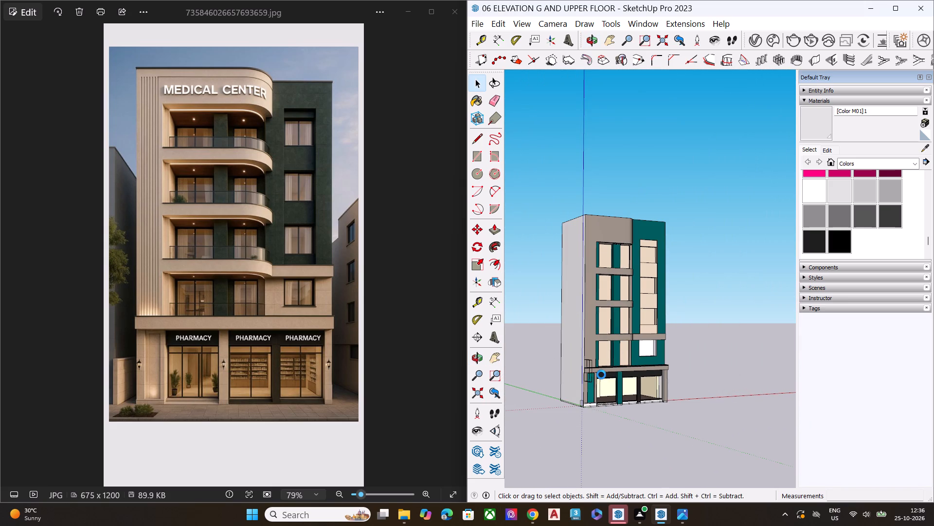
scroll(604, 382, up, 4)
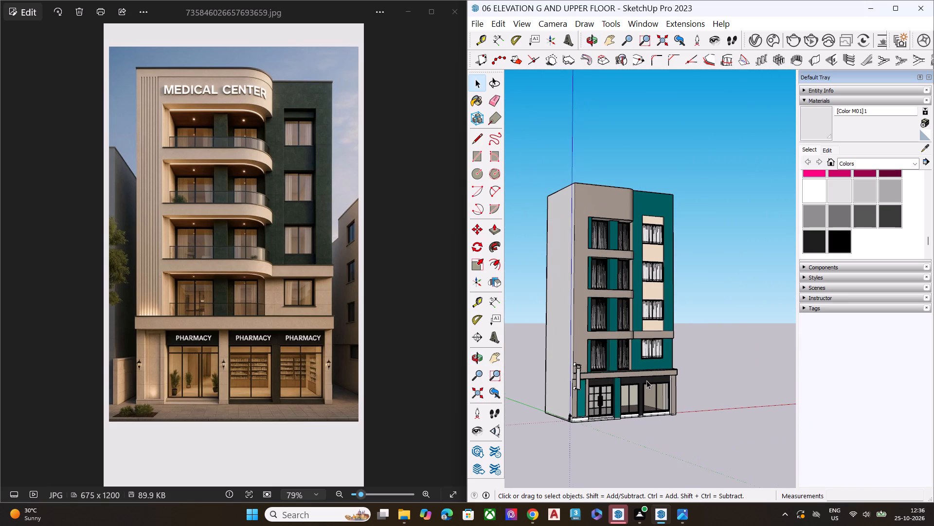
scroll(647, 380, up, 2)
middle_drag(646, 397, 542, 386)
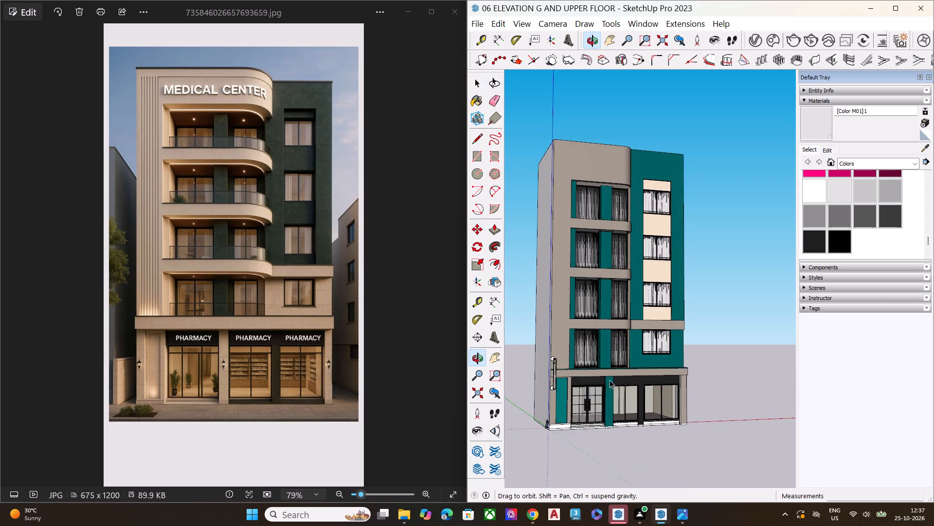
middle_drag(665, 374, 629, 377)
scroll(582, 113, up, 11)
Draw a tall rectangle about 6' wide by 20' high on the beige wall near its upper outer corner.
key(space)
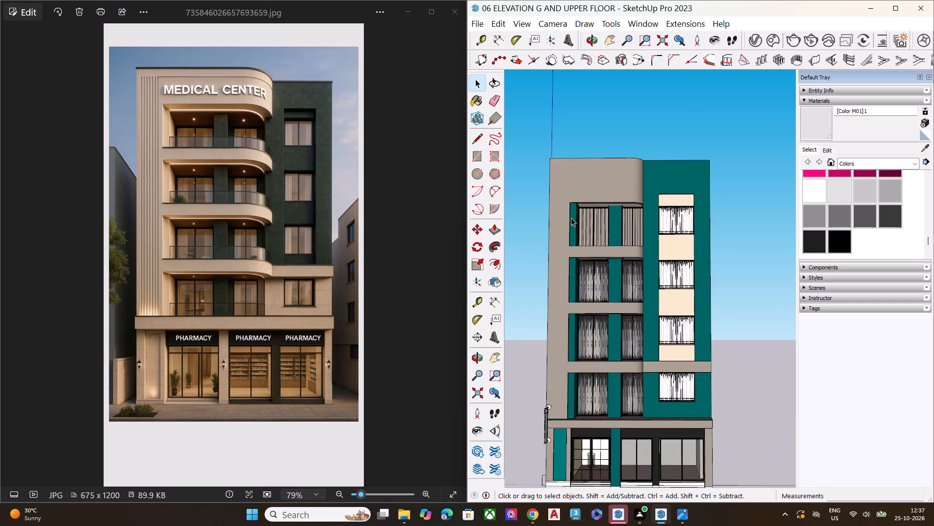
scroll(591, 157, up, 5)
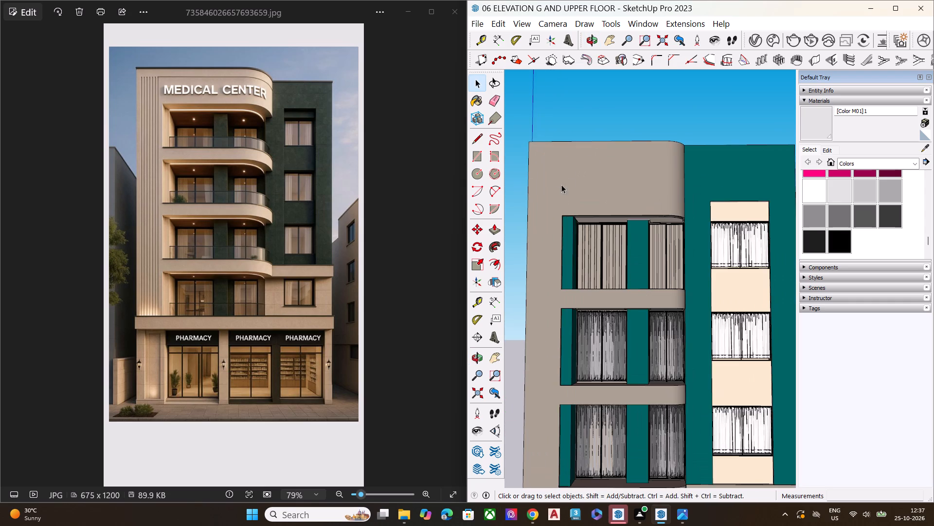
scroll(539, 201, up, 9)
middle_drag(587, 213, 595, 233)
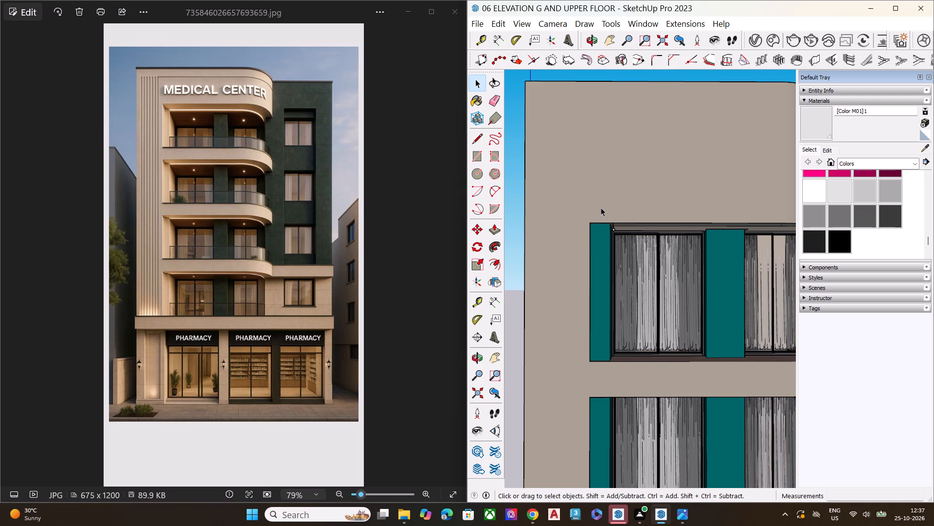
key(r)
click(539, 109)
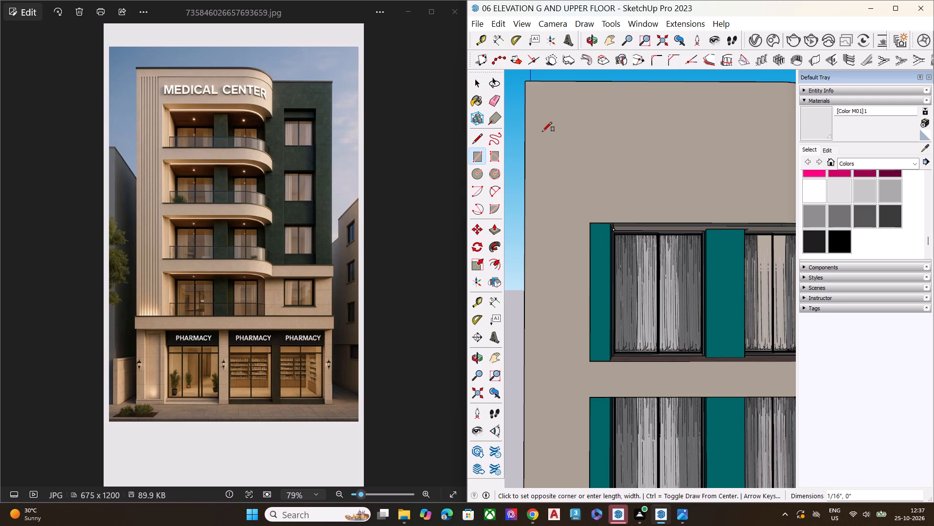
scroll(555, 255, down, 13)
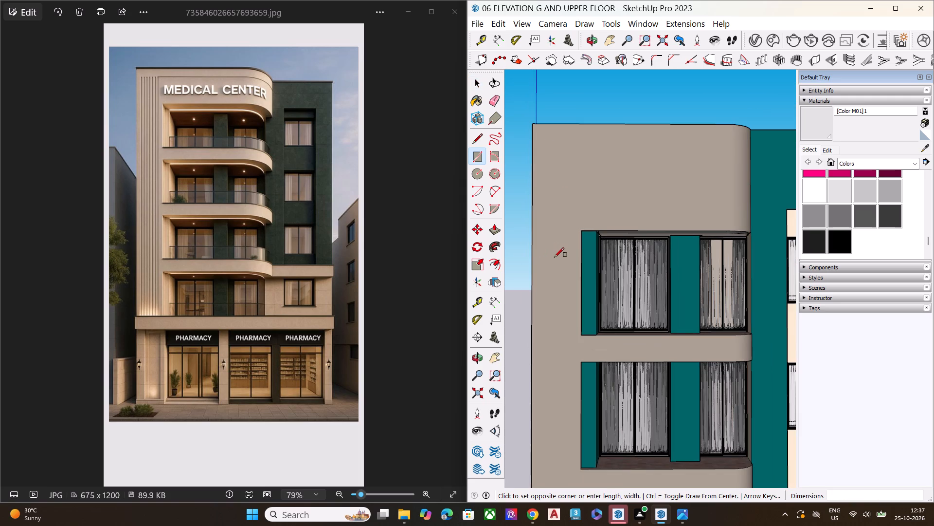
scroll(555, 257, down, 4)
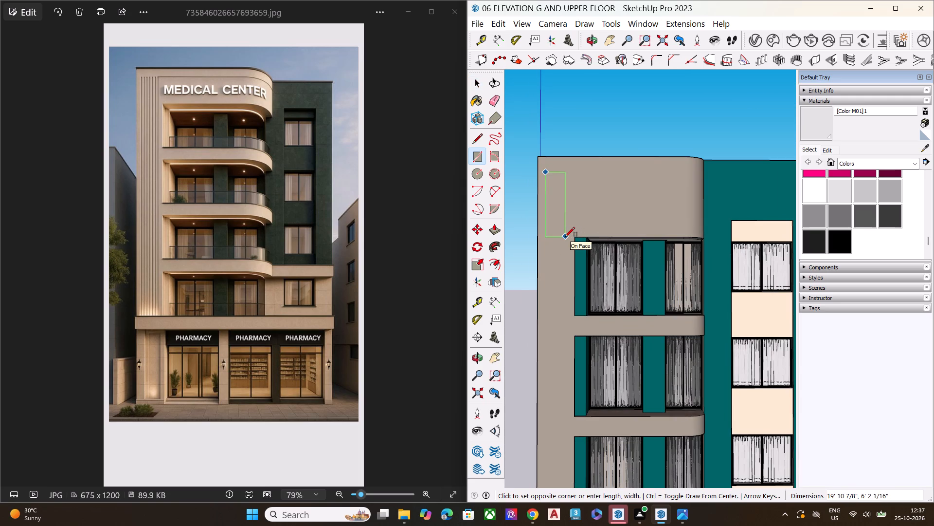
click(564, 235)
key(space)
Draw an arc across the rectangle's upper part between its two long sides, with a bulge of about 2' 11".
scroll(560, 188, up, 4)
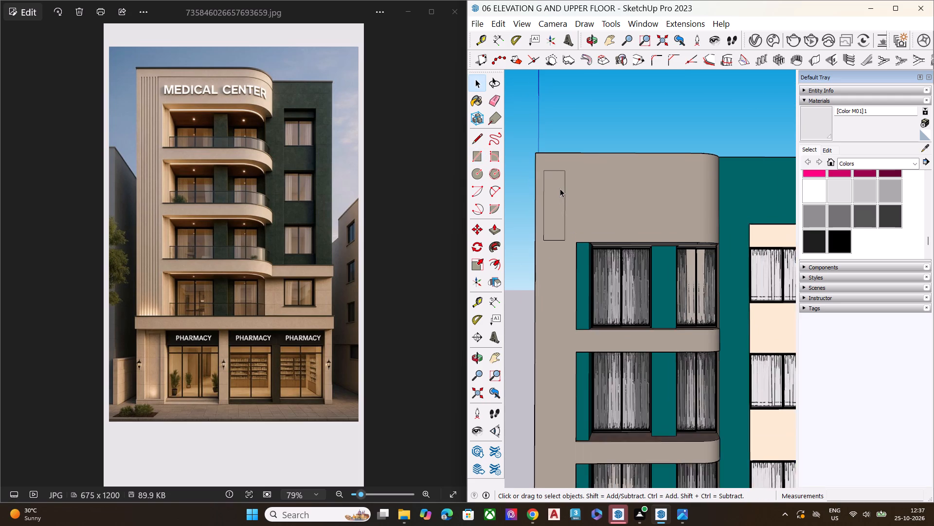
scroll(560, 188, up, 9)
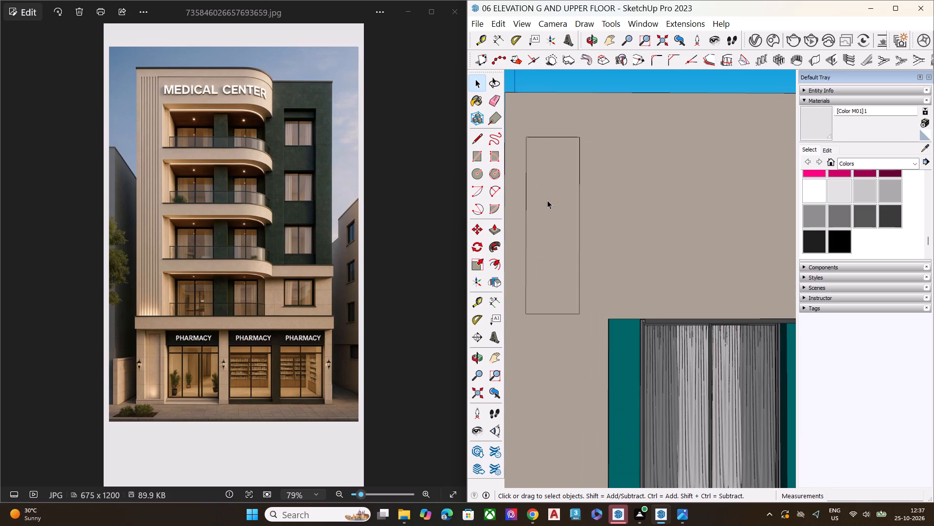
key(a)
click(524, 191)
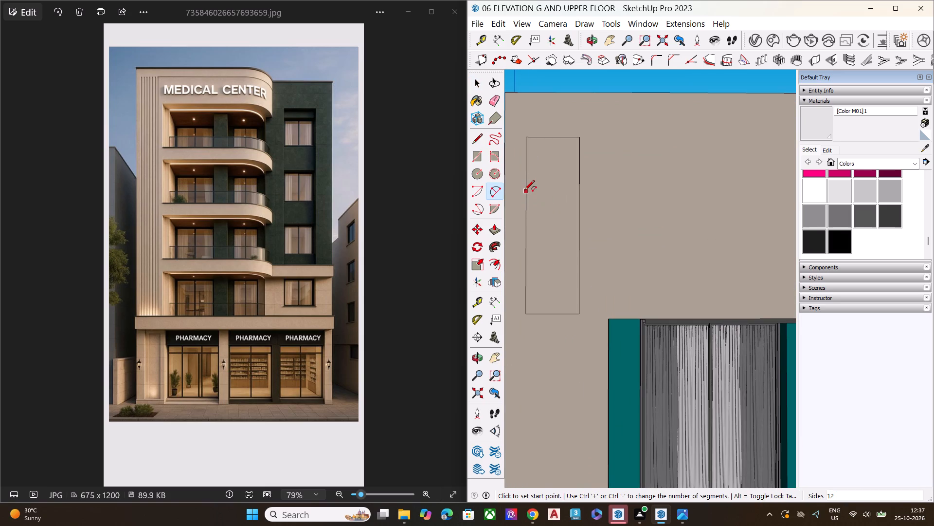
click(579, 192)
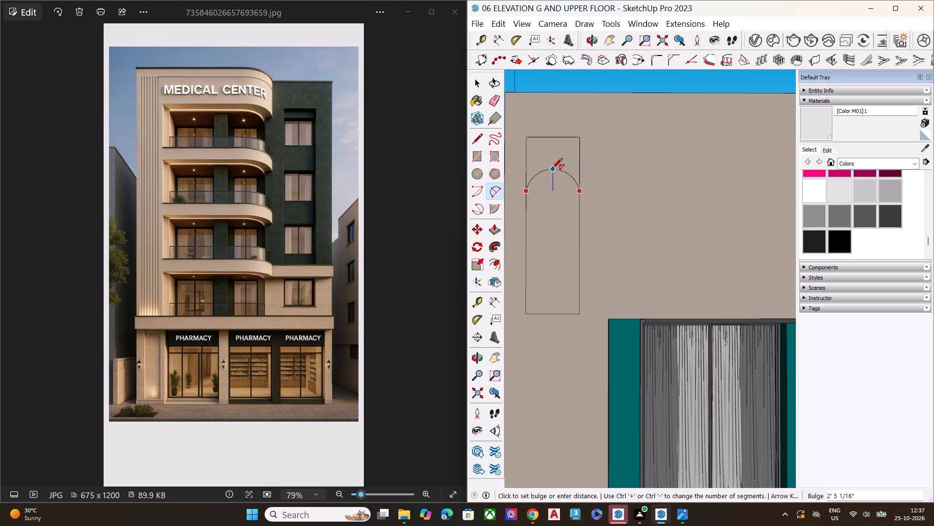
click(557, 167)
key(space)
Set the arc's segments to 30.
click(560, 165)
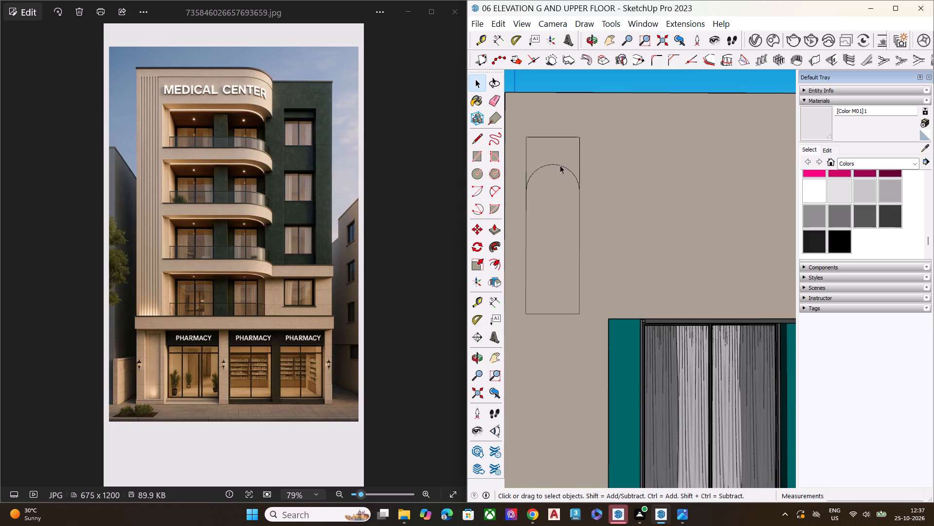
click(835, 102)
click(841, 91)
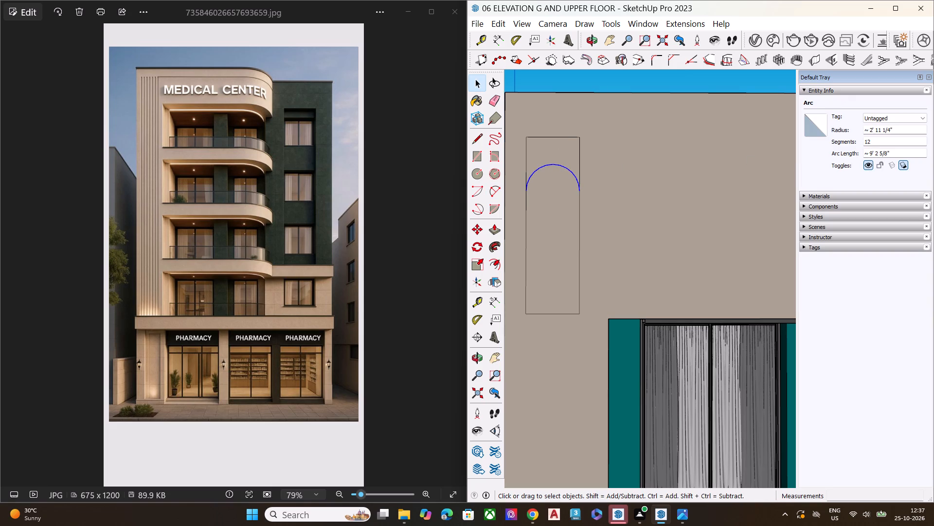
click(888, 143)
key(BackSpace)
key(BackSpace)
key(BackSpace)
key(BackSpace)
text(30)
key(Return)
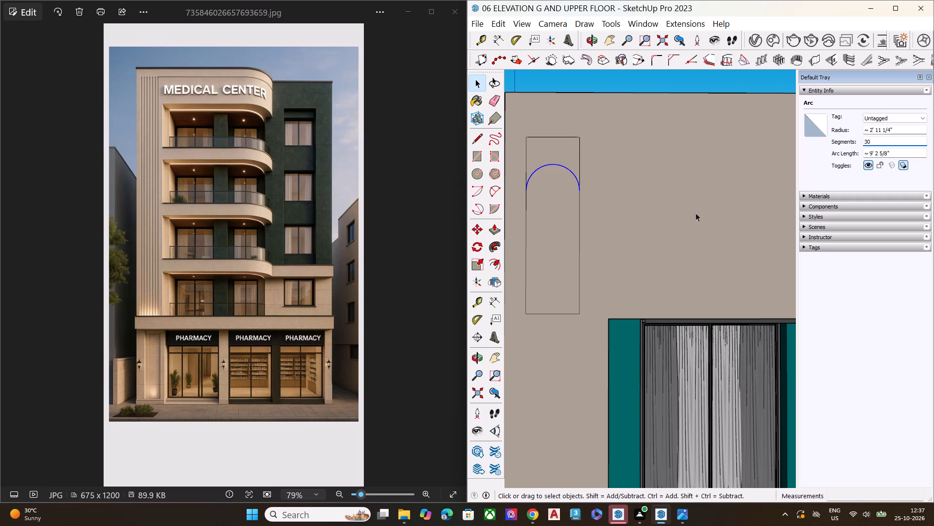
Copy the round-topped panel outline 5' 10 7/16" horizontally so the copy sits edge to edge with the original.
scroll(552, 129, up, 6)
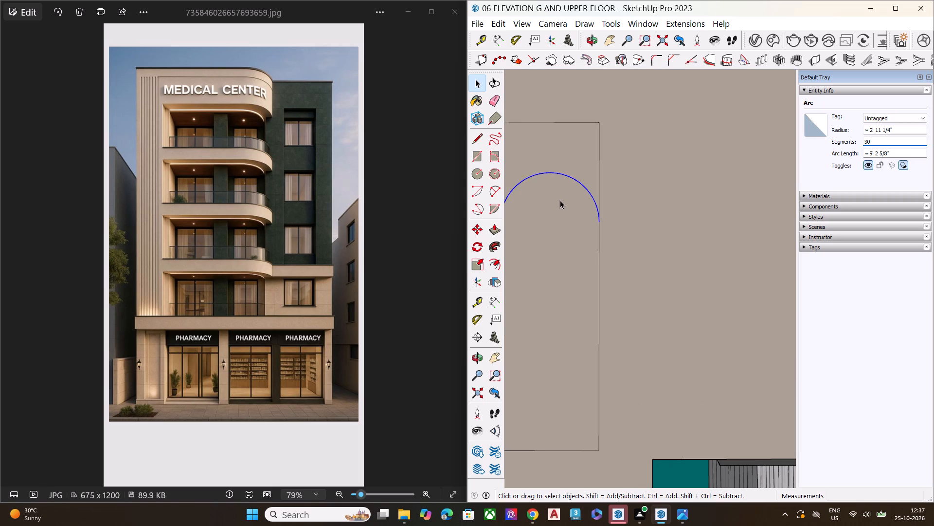
double_click(558, 242)
scroll(562, 241, down, 6)
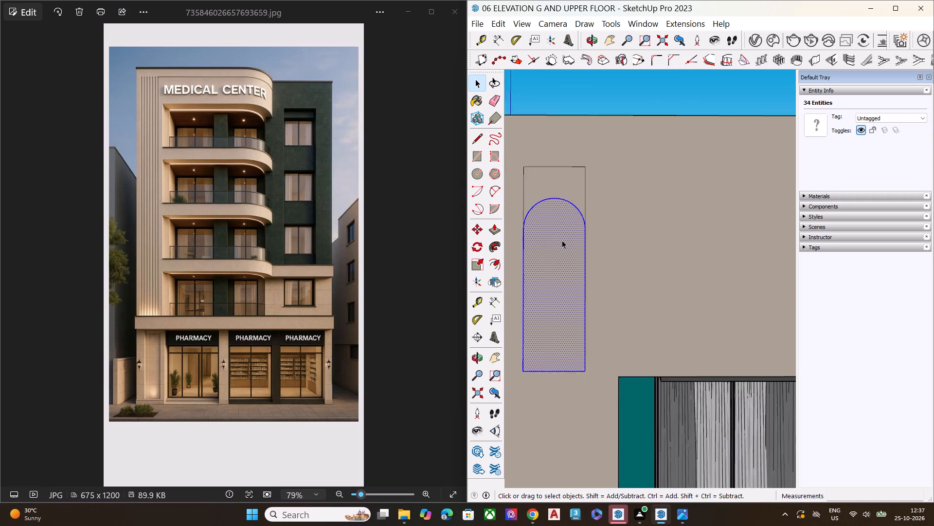
scroll(557, 273, up, 1)
key(m)
scroll(531, 236, up, 2)
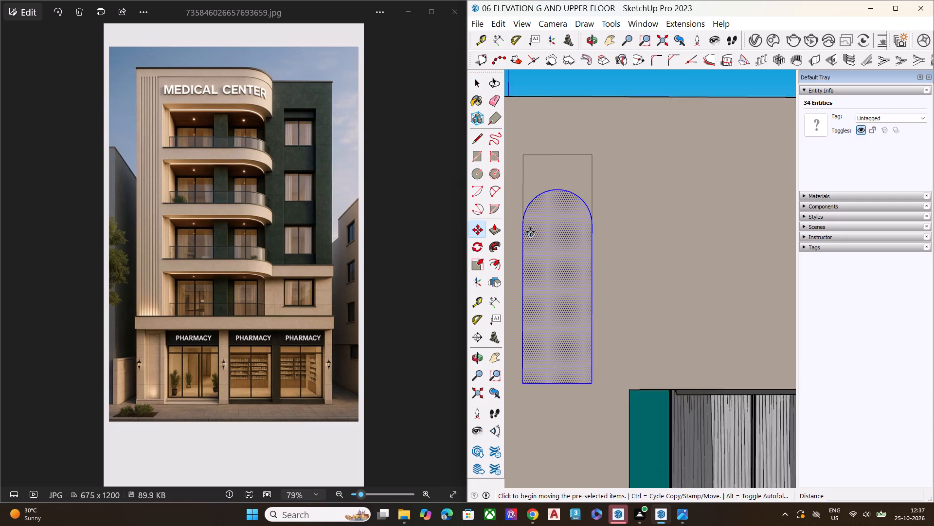
scroll(530, 232, up, 3)
click(521, 223)
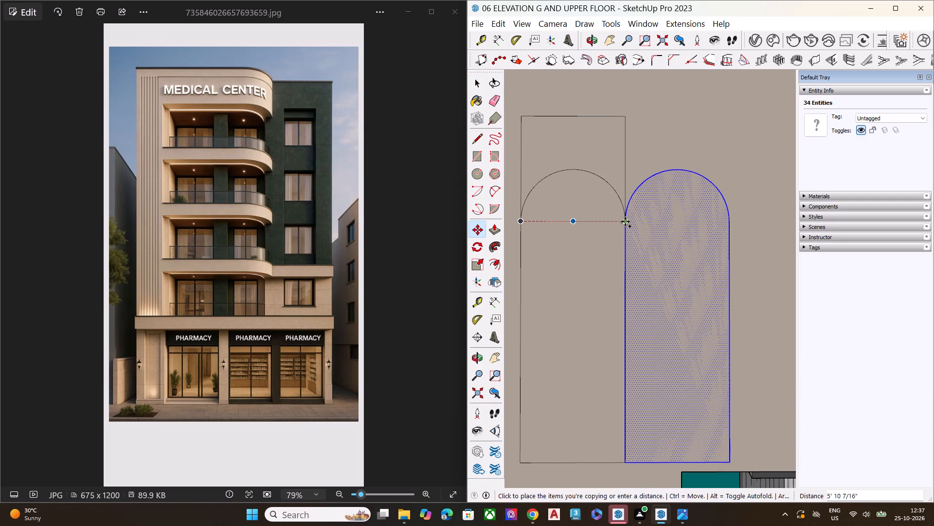
click(625, 222)
Place another copy of the arched panel directly beside the first copy, sharing its long edge.
scroll(511, 227, down, 7)
middle_drag(625, 246, 612, 280)
scroll(588, 232, up, 1)
scroll(588, 232, down, 1)
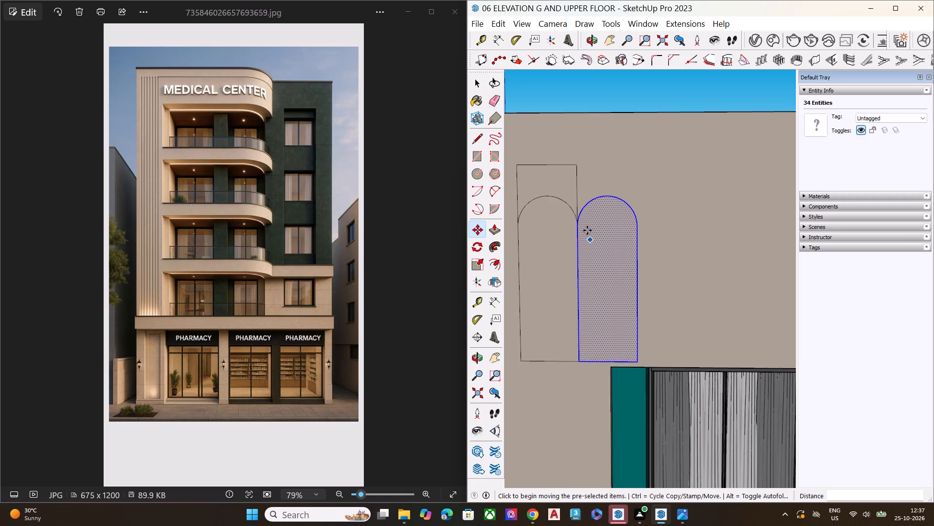
scroll(587, 230, up, 5)
scroll(569, 233, down, 8)
middle_drag(599, 252, 612, 246)
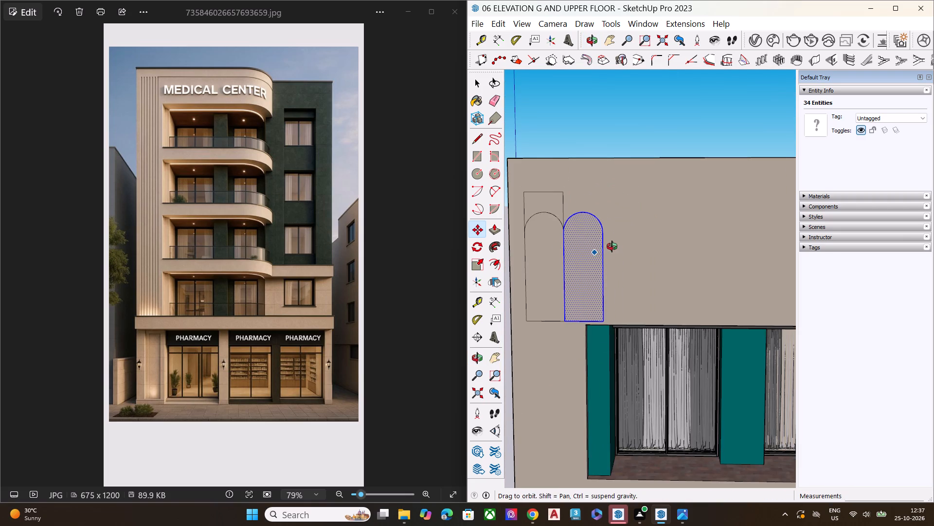
middle_drag(612, 246, 615, 246)
scroll(580, 239, up, 5)
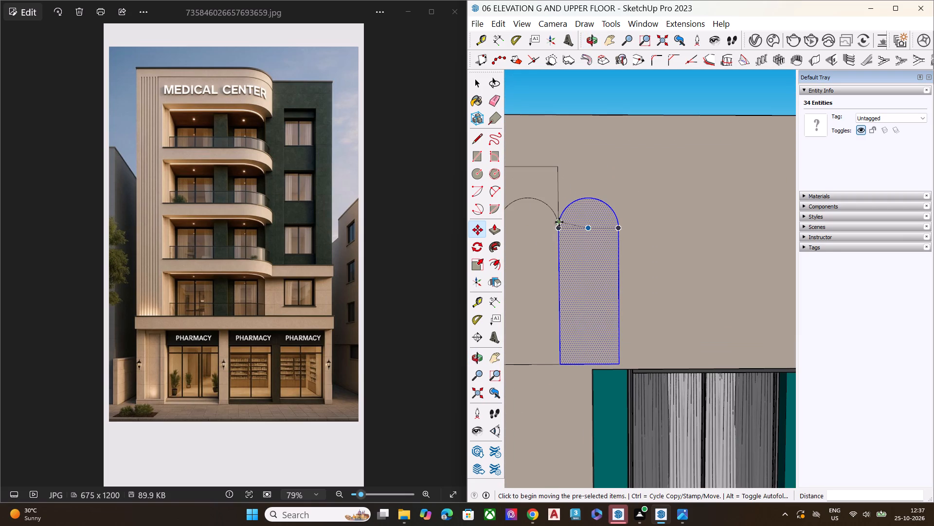
click(559, 229)
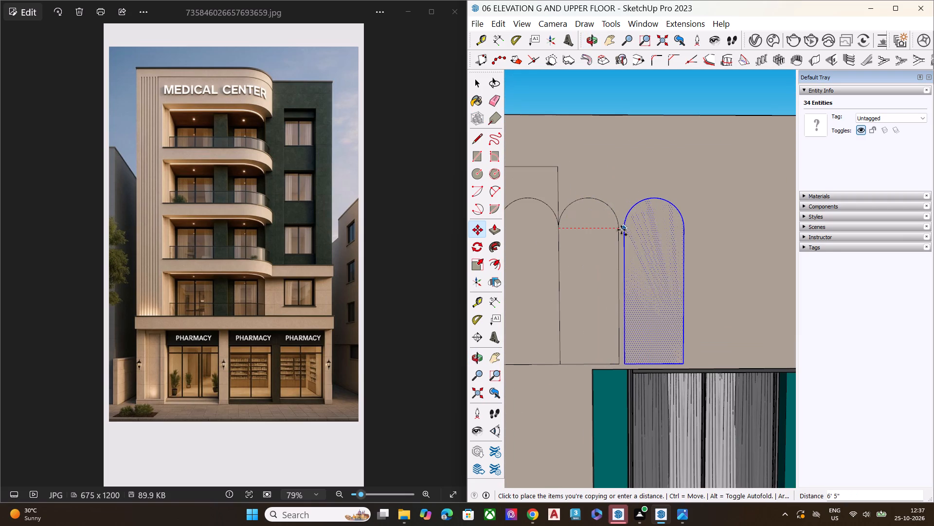
click(619, 231)
Add a third copy of the arched panel to the row, 5' 10 7/16" from the second copy.
scroll(500, 239, down, 7)
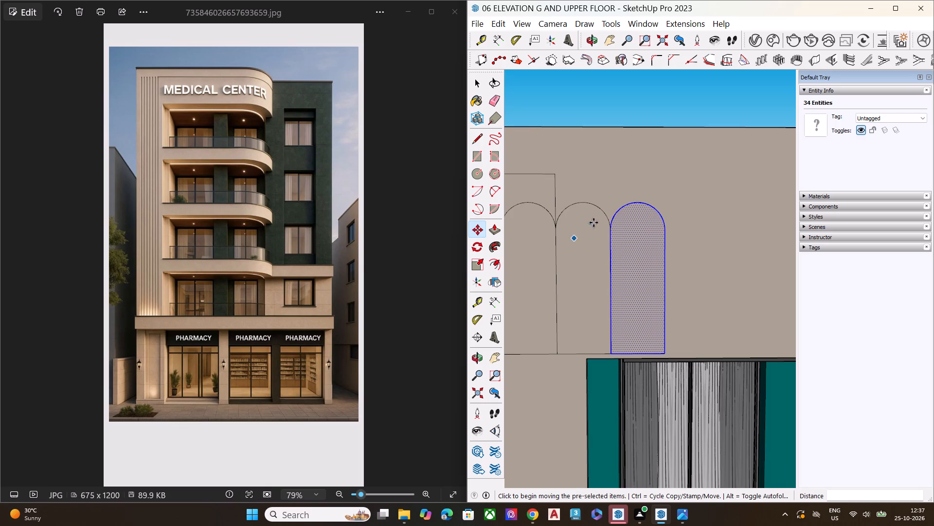
scroll(593, 223, down, 8)
scroll(561, 255, down, 10)
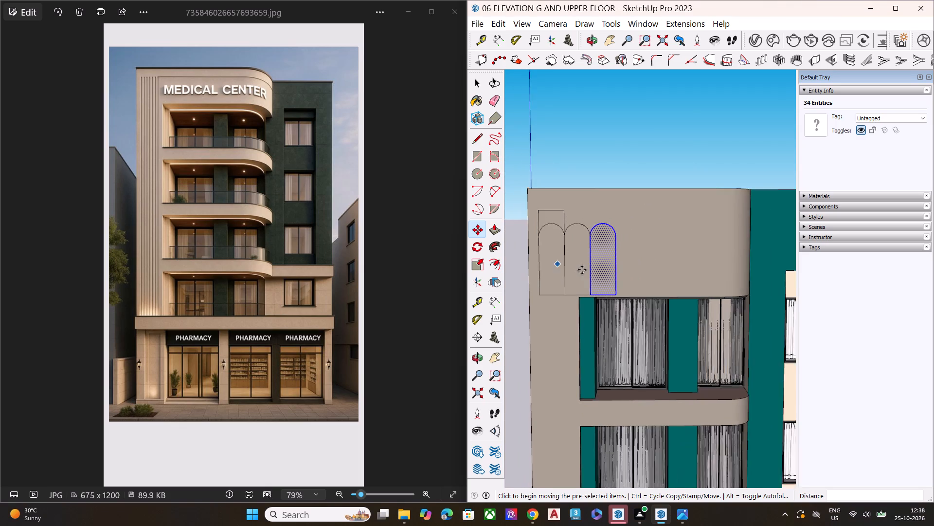
scroll(631, 284, down, 1)
scroll(704, 278, up, 6)
scroll(513, 234, up, 1)
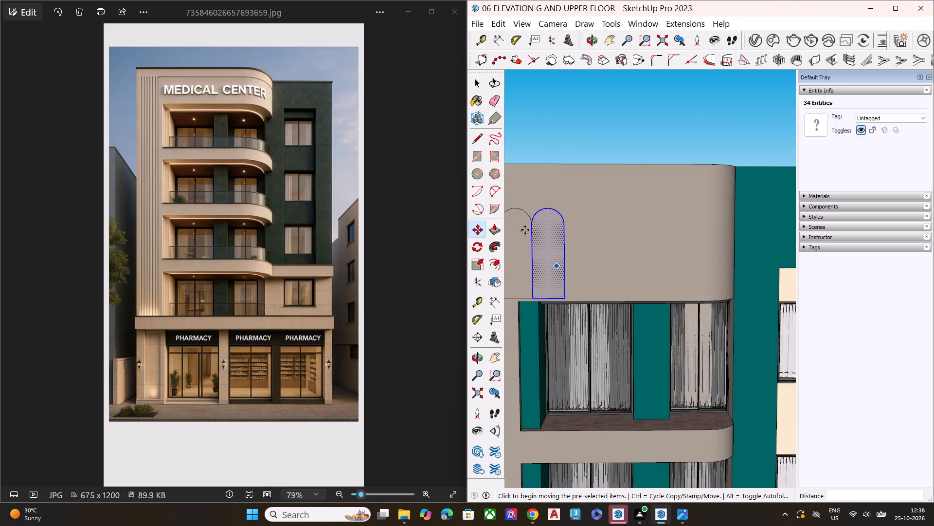
scroll(525, 230, up, 2)
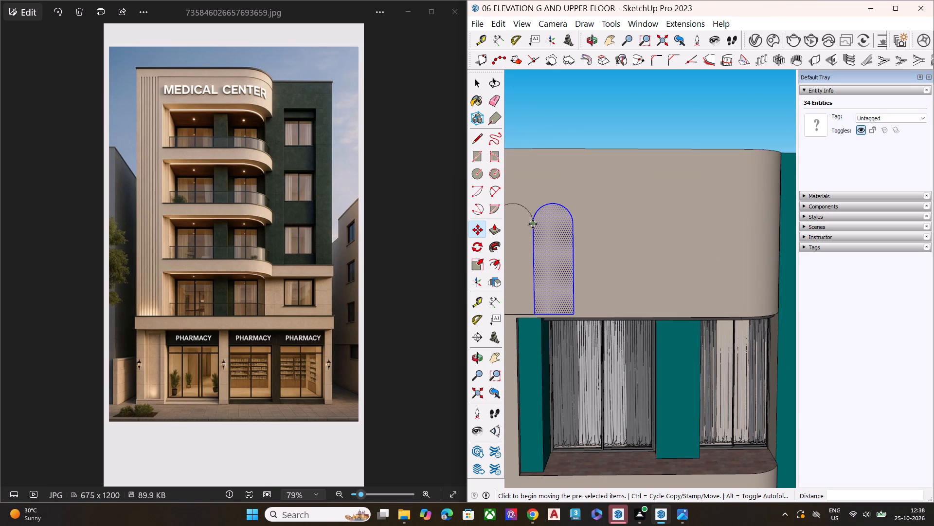
click(533, 224)
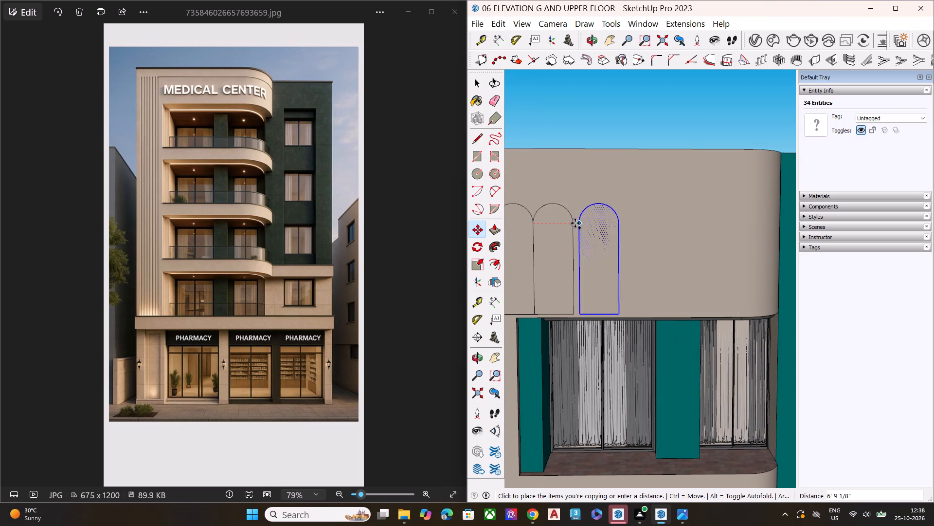
click(575, 224)
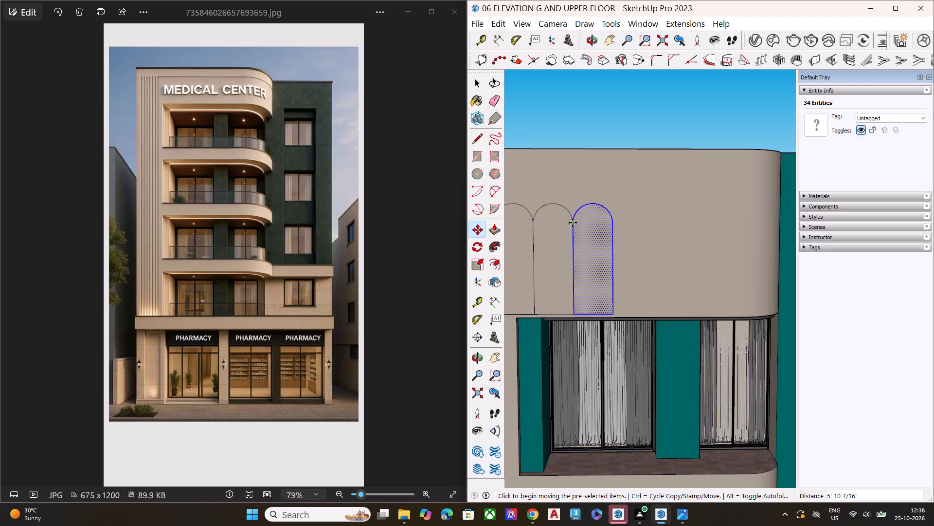
Extend the row above the top-floor windows with three more edge-to-edge copies of the arched panel, each offset 5' 10 7/16".
click(573, 223)
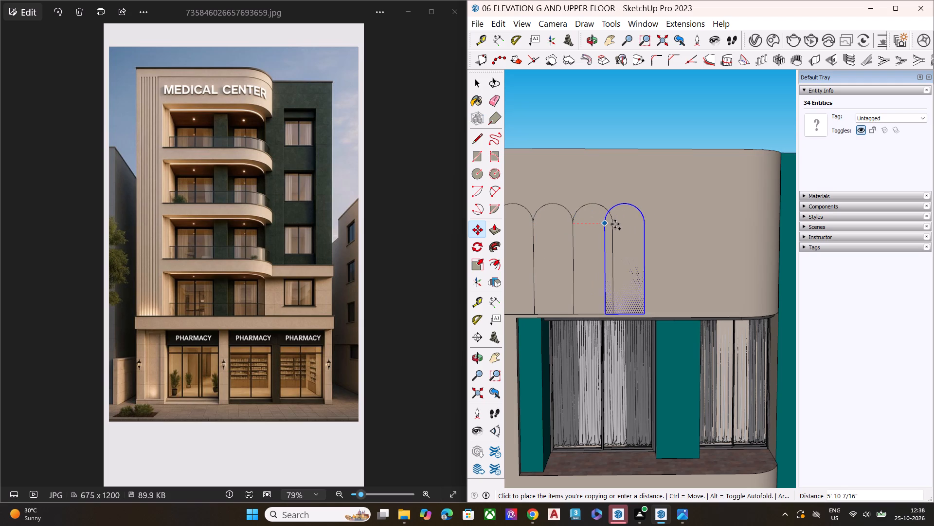
click(613, 224)
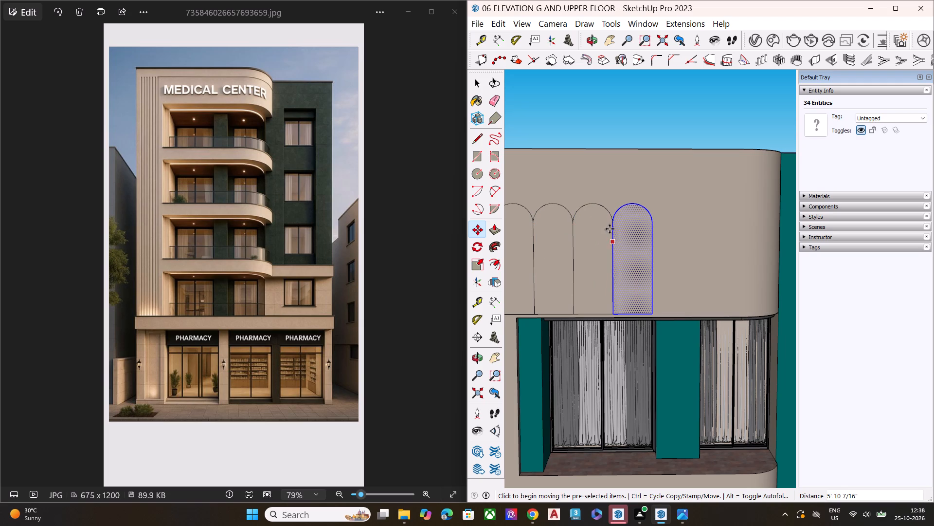
click(611, 224)
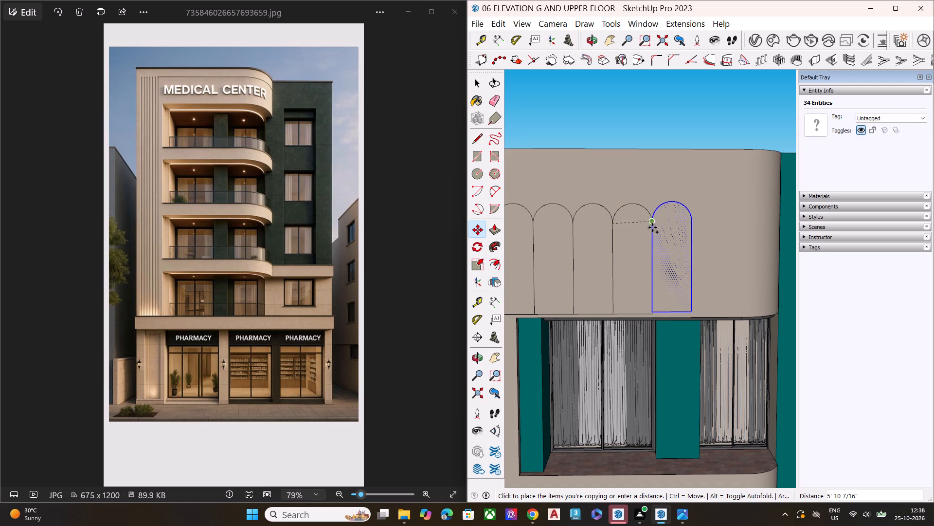
click(652, 225)
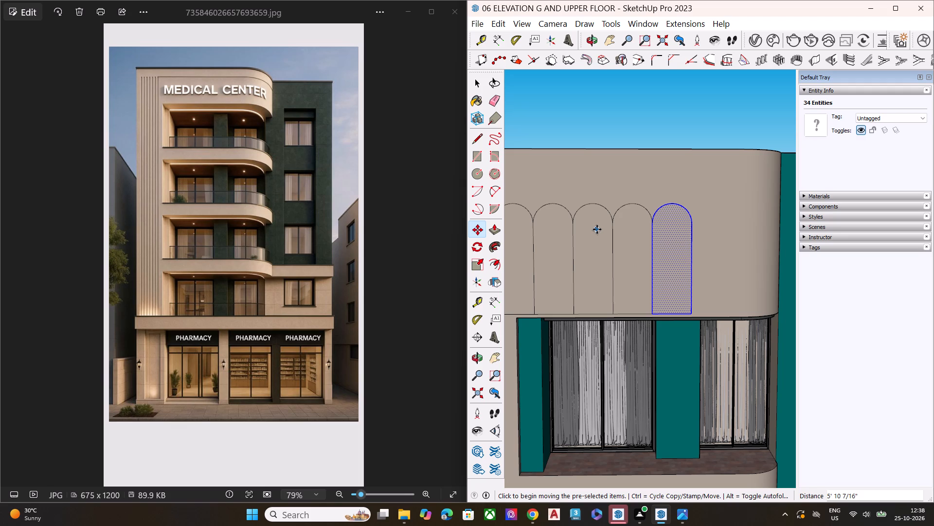
scroll(627, 250, up, 3)
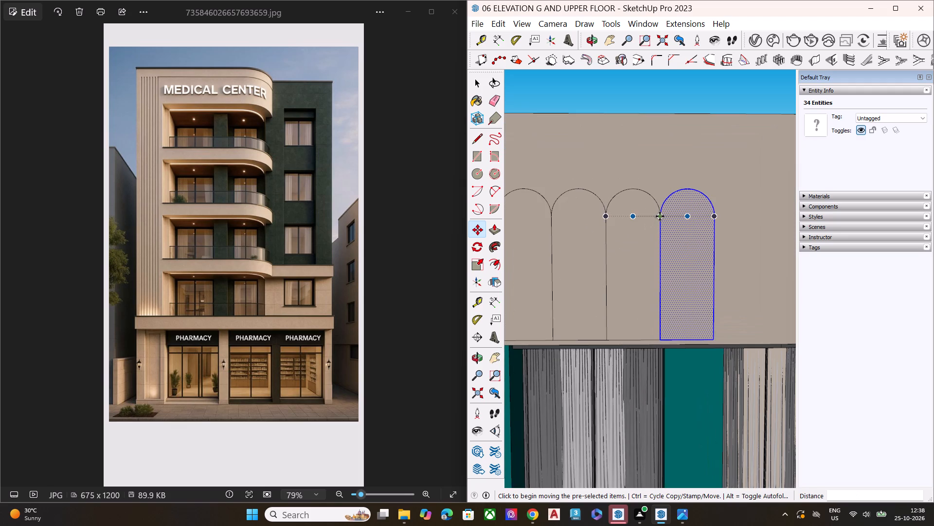
click(660, 216)
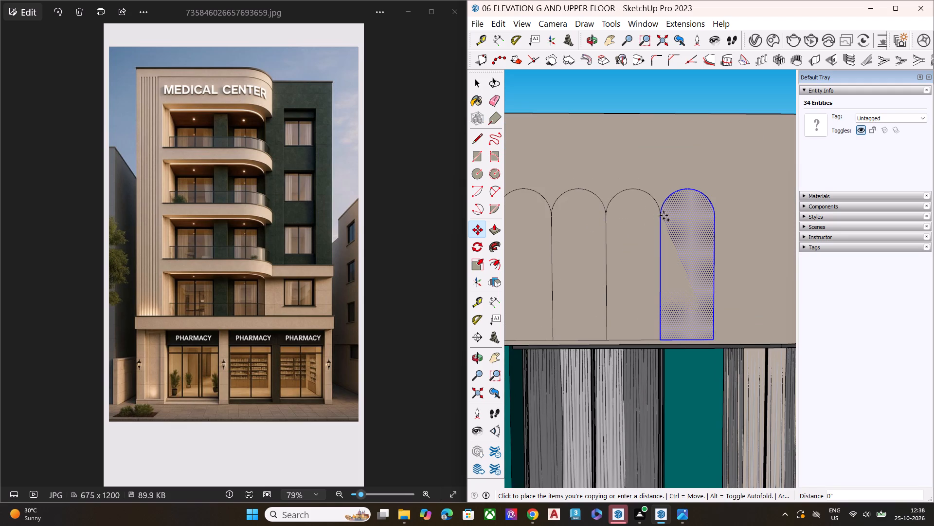
click(714, 218)
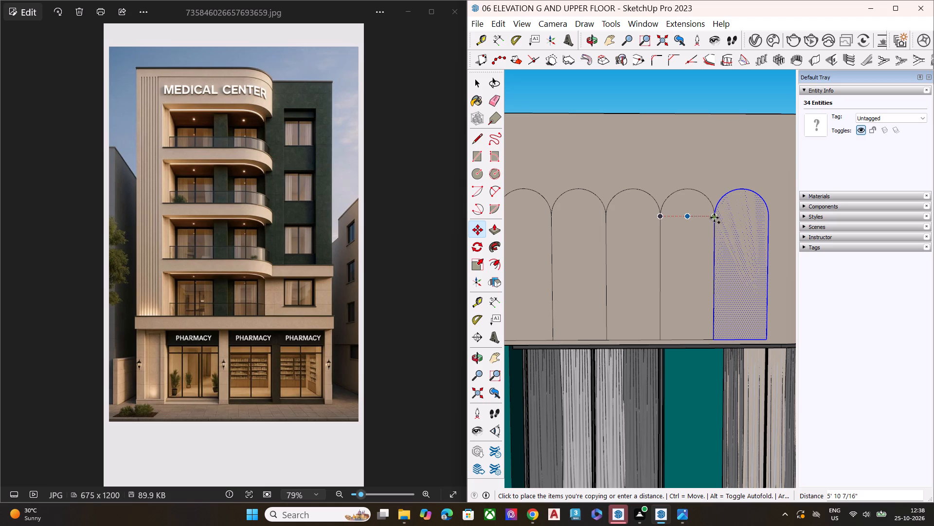
Delete the leftover rectangle edges above the first arched panel: the top edge and both short vertical lines.
key(space)
scroll(652, 226, down, 15)
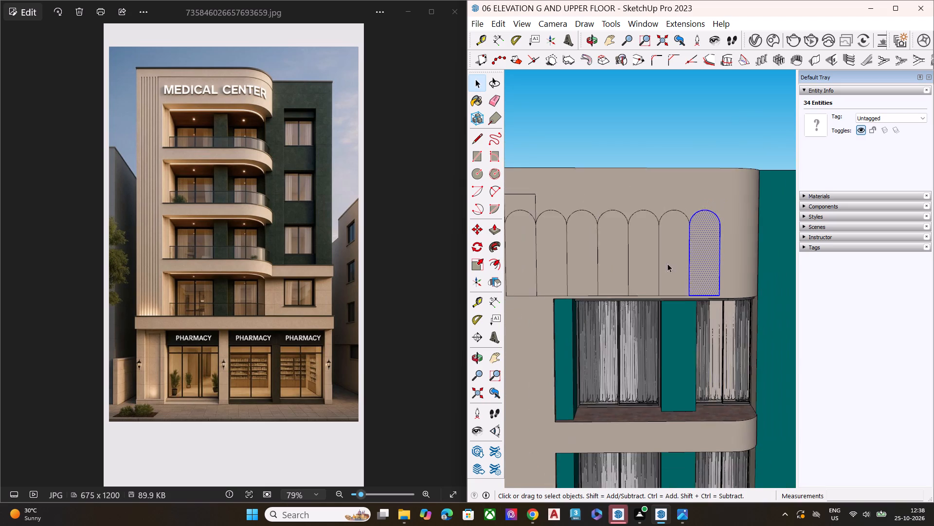
click(691, 154)
middle_drag(621, 256, 655, 265)
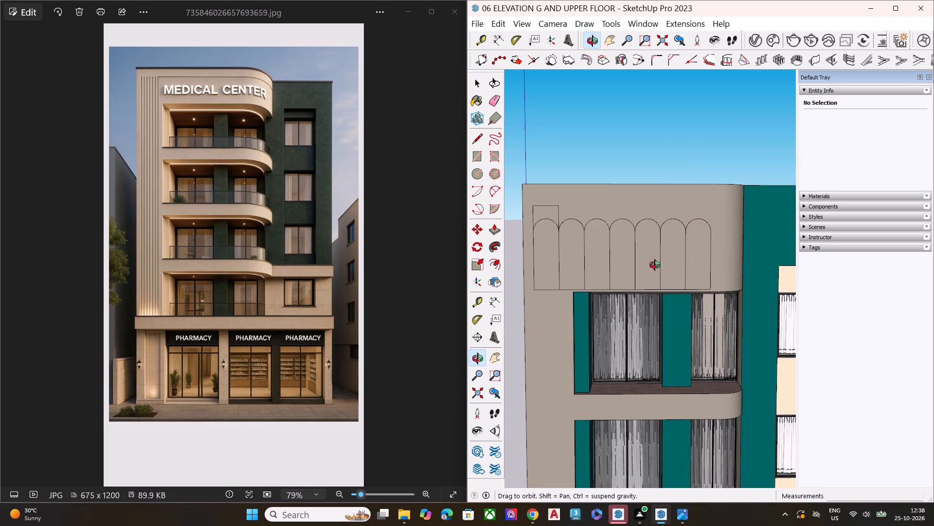
middle_drag(655, 265, 676, 265)
scroll(565, 208, up, 11)
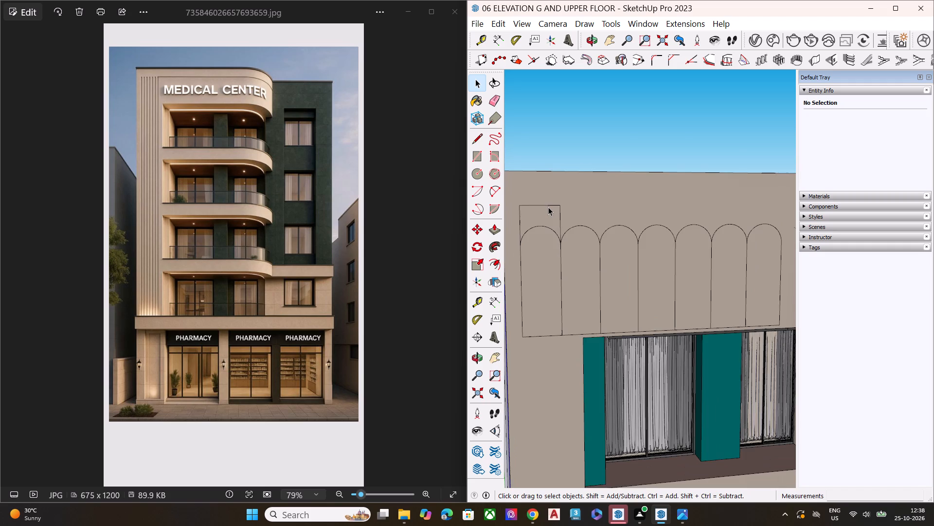
scroll(548, 207, up, 2)
click(550, 206)
key(Delete)
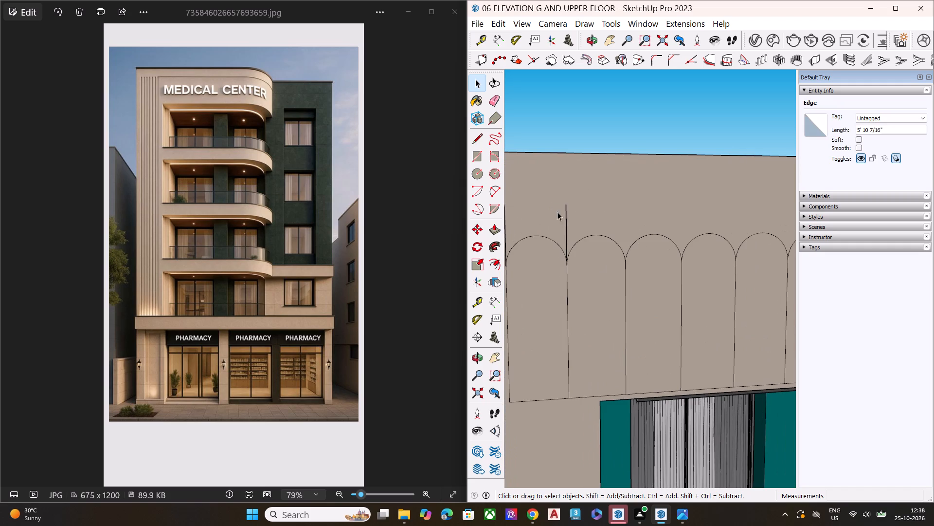
click(567, 222)
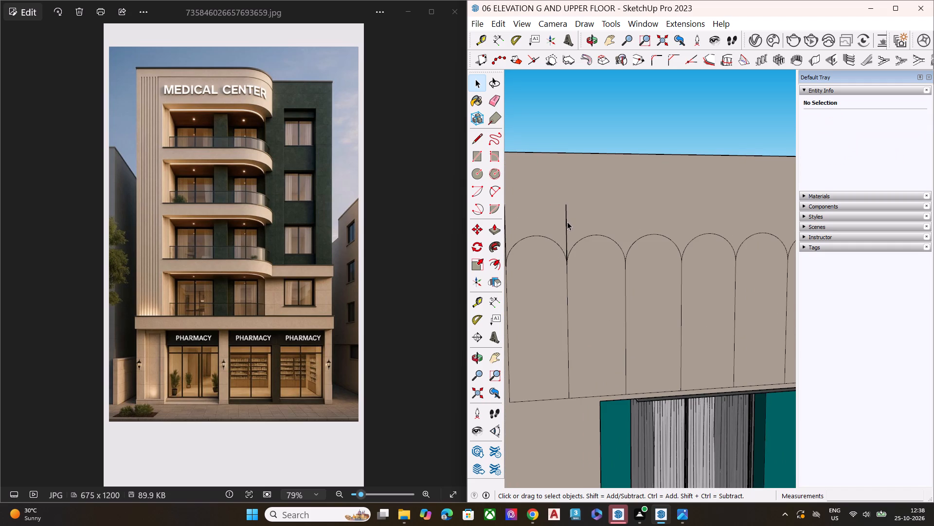
key(Delete)
scroll(591, 245, down, 5)
scroll(532, 236, up, 4)
scroll(537, 233, down, 1)
scroll(539, 232, up, 2)
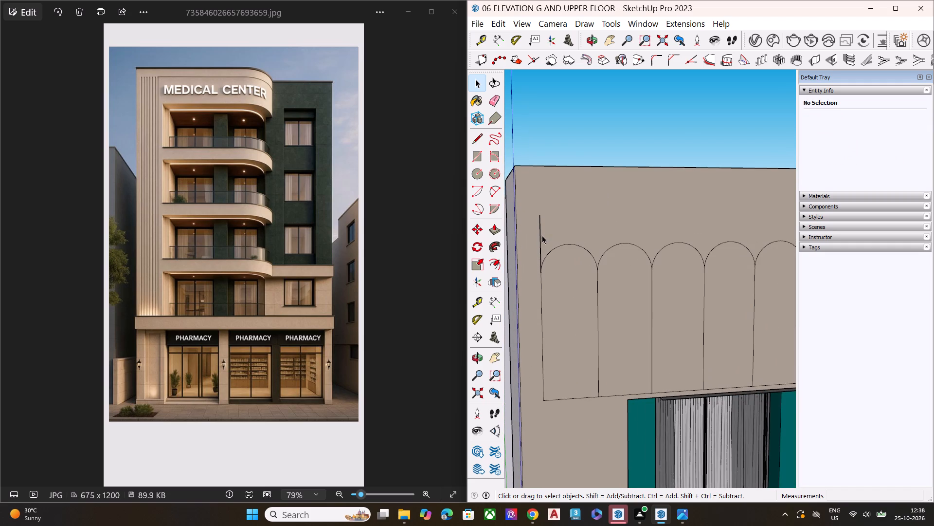
click(540, 241)
key(Delete)
Examine the cleaned-up arched row on the upper wall and the whole front elevation from several angles.
scroll(536, 253, down, 6)
middle_drag(588, 300, 627, 301)
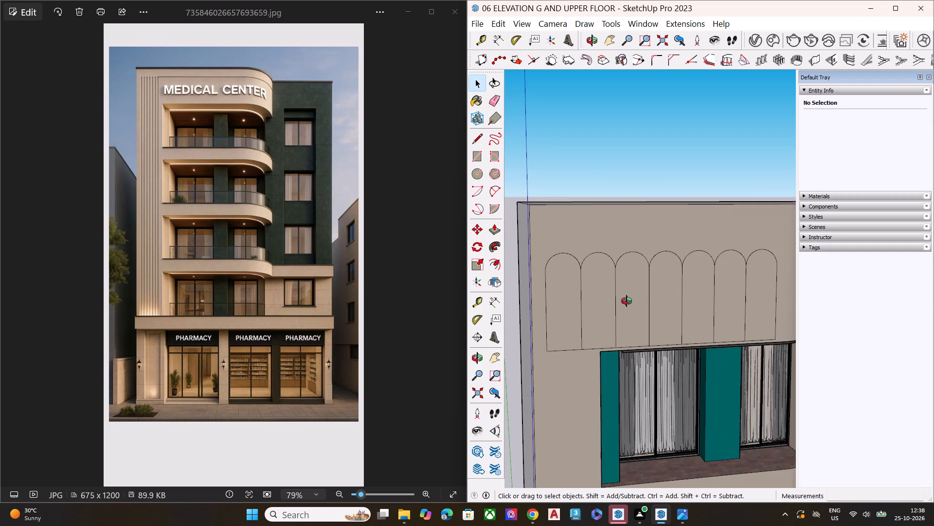
middle_drag(627, 301, 678, 291)
middle_drag(639, 315, 616, 315)
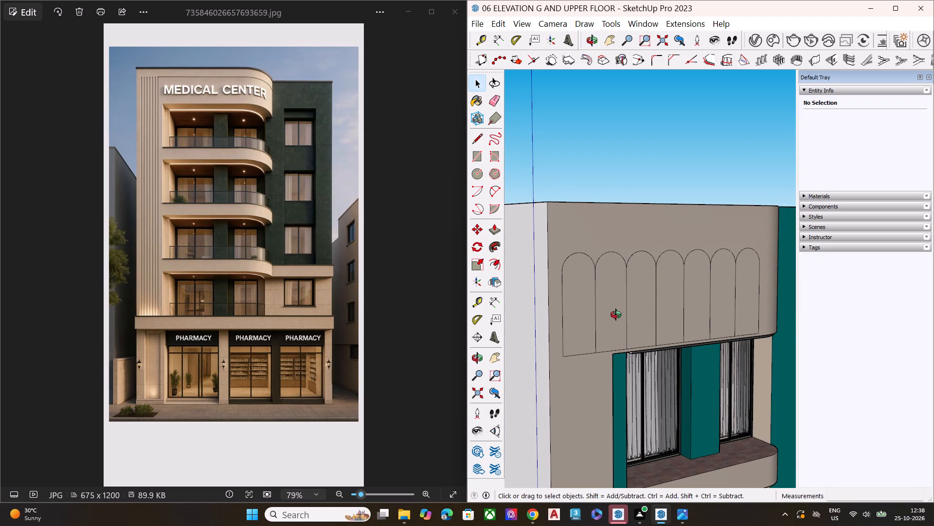
middle_drag(616, 315, 565, 313)
scroll(542, 261, down, 8)
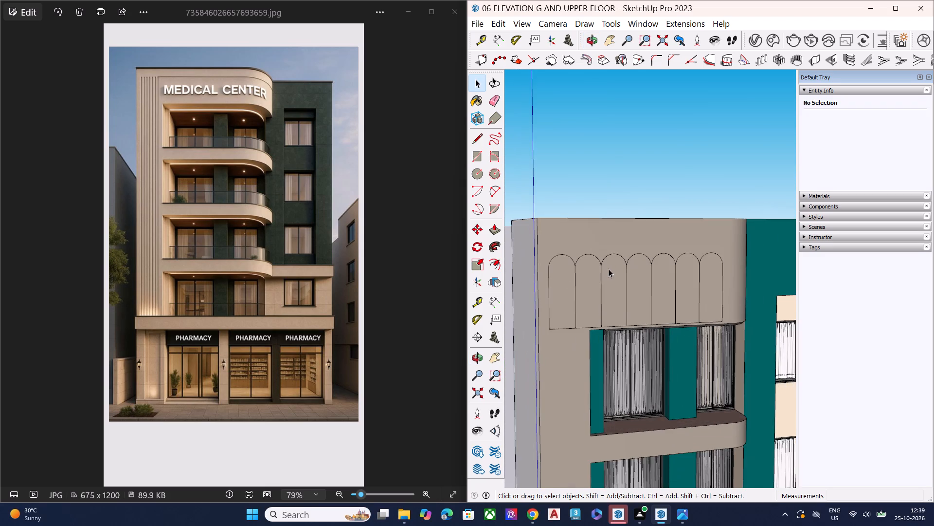
scroll(609, 269, down, 10)
scroll(611, 268, up, 1)
scroll(638, 263, down, 9)
middle_drag(650, 315, 610, 304)
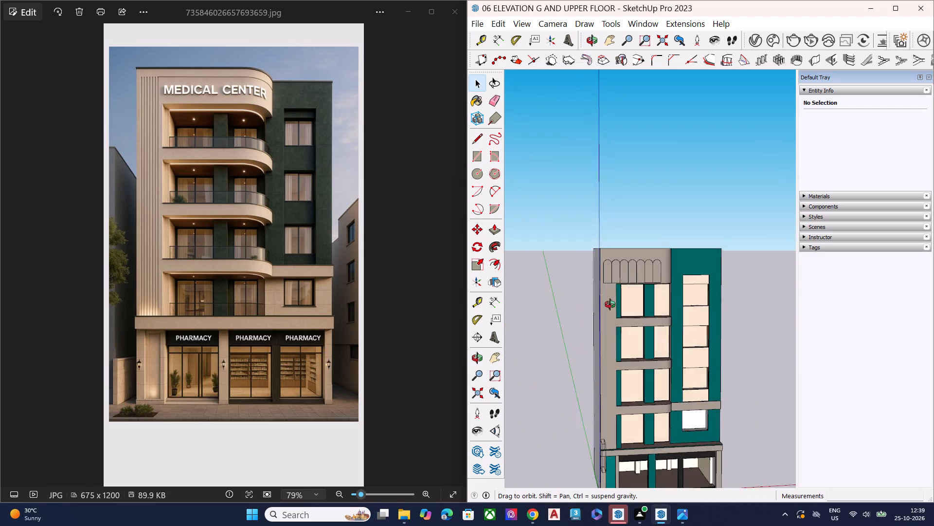
middle_drag(610, 304, 582, 286)
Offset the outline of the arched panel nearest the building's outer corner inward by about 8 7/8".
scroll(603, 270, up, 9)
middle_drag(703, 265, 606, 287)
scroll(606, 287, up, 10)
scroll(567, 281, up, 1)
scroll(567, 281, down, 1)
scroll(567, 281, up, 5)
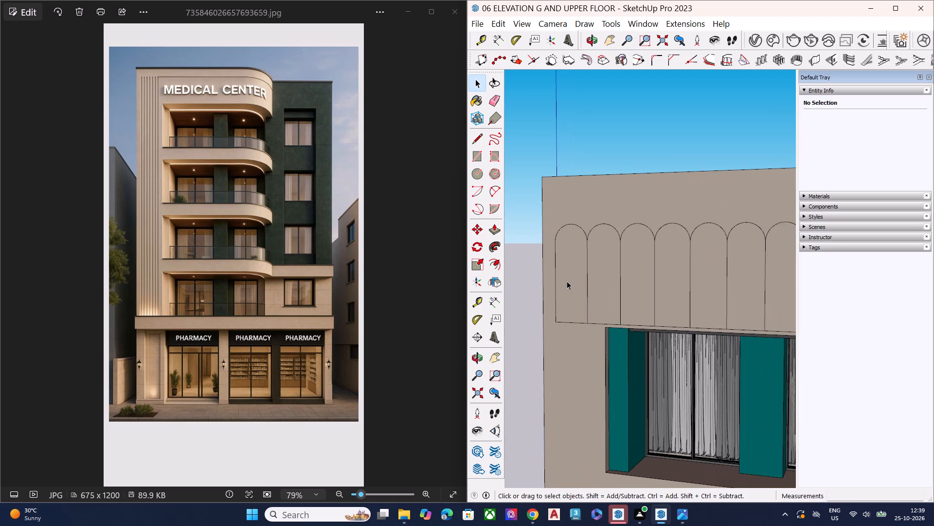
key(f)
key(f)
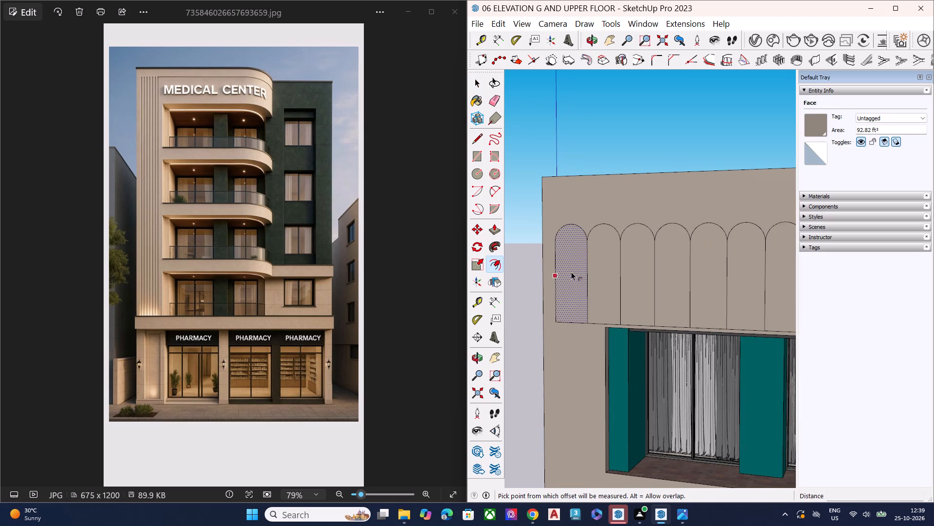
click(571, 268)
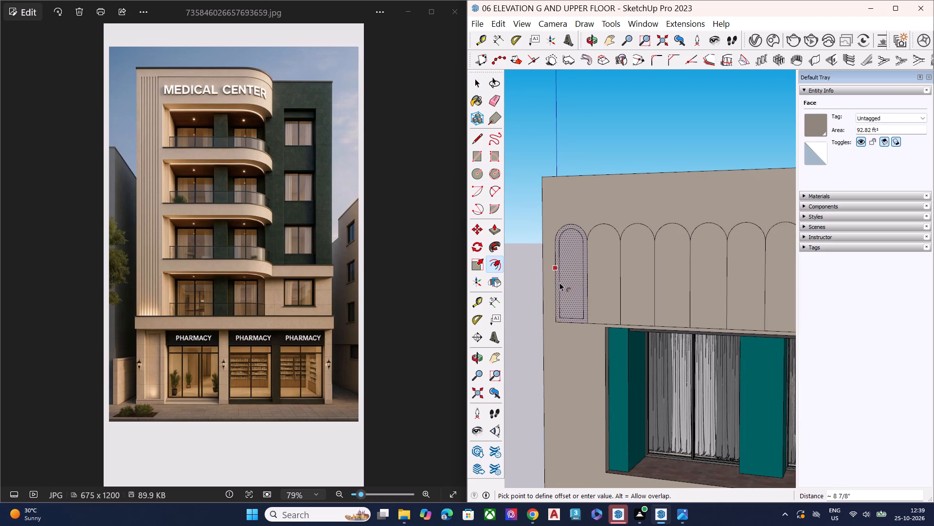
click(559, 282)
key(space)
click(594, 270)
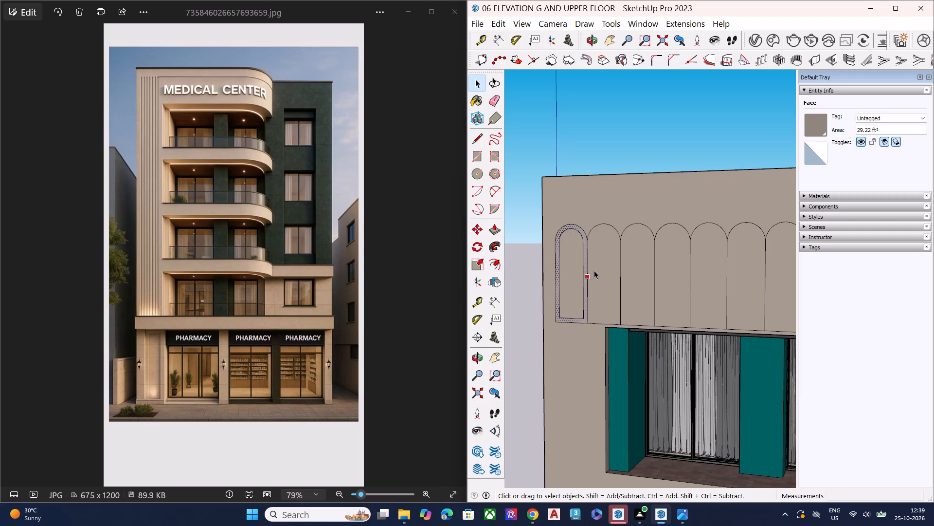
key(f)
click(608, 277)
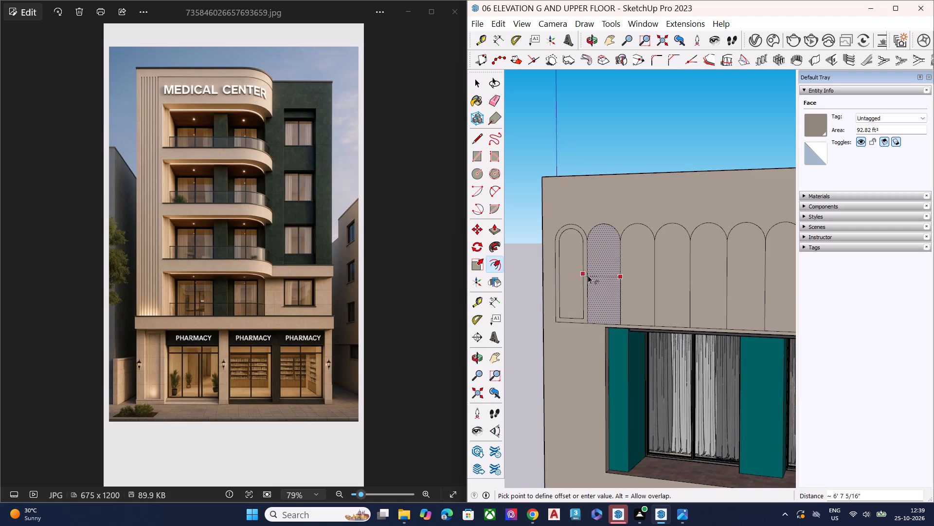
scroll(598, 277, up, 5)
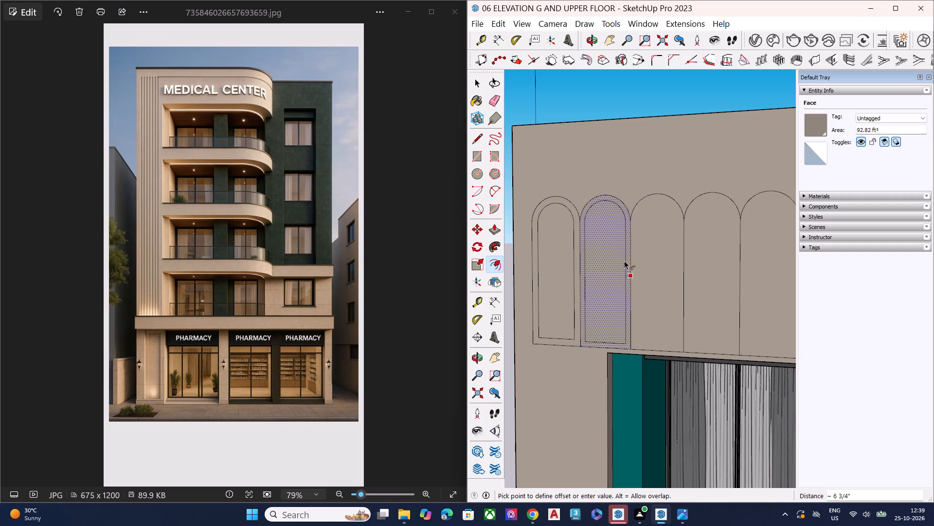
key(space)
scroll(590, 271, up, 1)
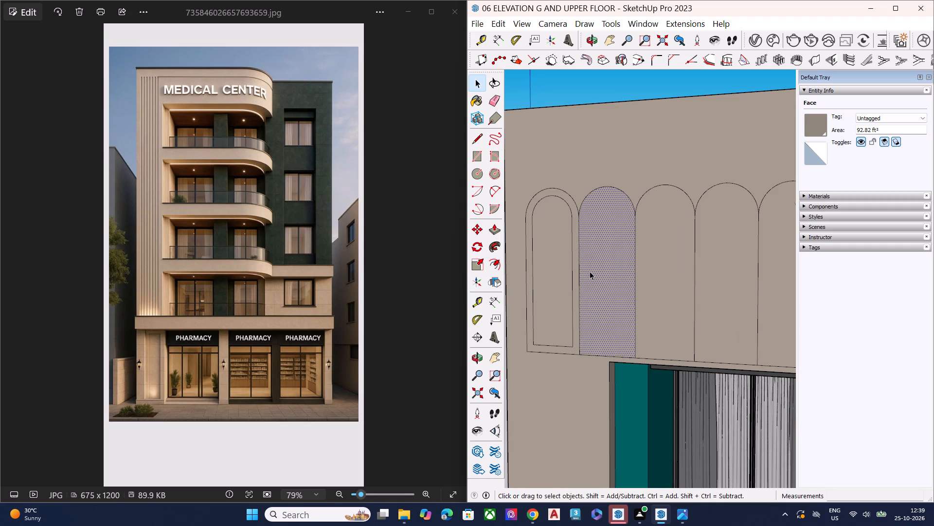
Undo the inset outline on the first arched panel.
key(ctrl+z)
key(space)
Offset the first arched panel's outline slightly inward to form a narrow border.
click(567, 279)
key(f)
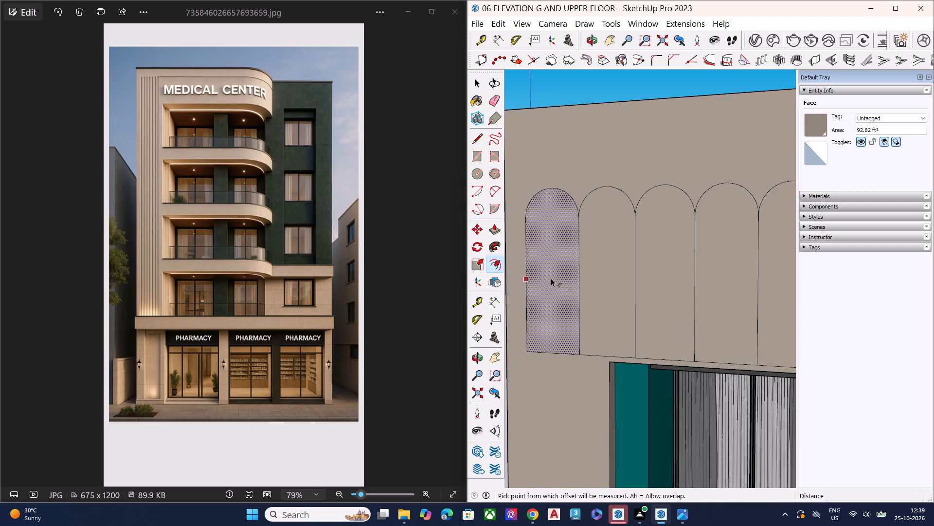
click(550, 271)
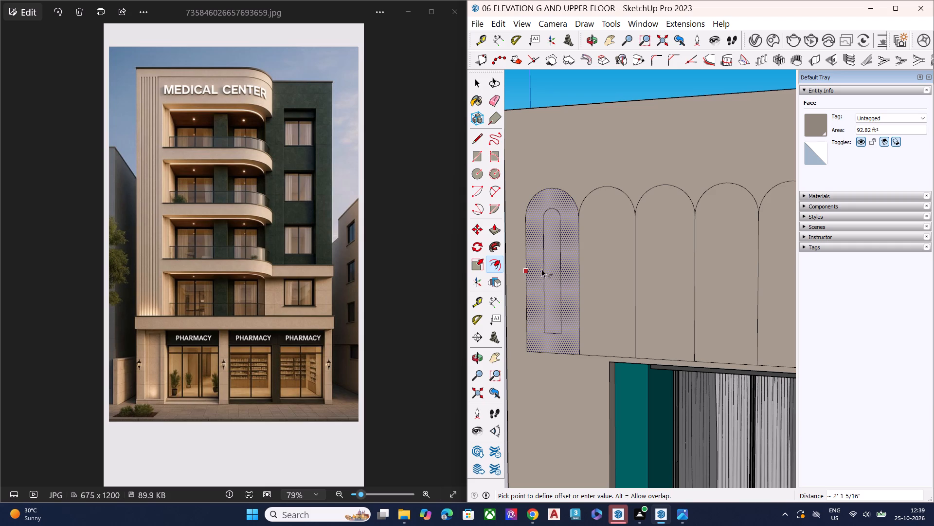
click(532, 266)
key(space)
Offset the second arched panel's outline inward to form a narrow border like the first panel's.
click(600, 275)
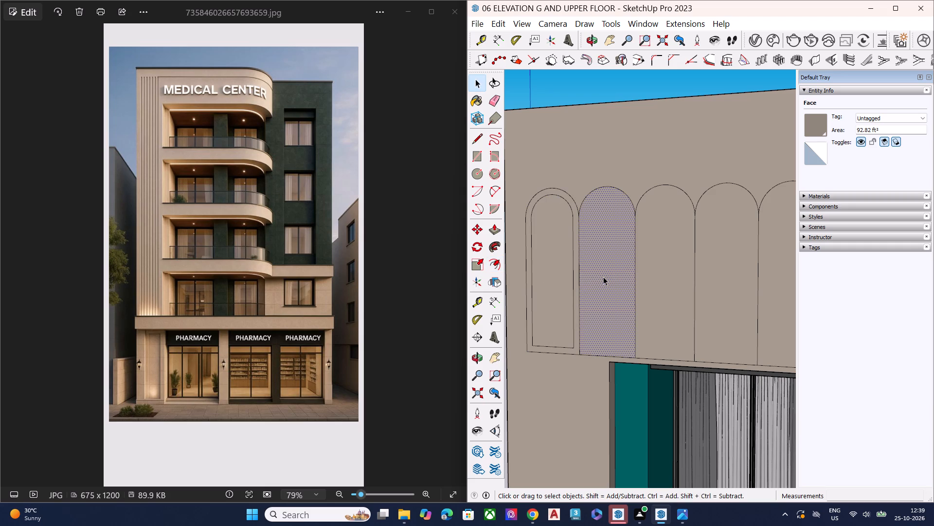
key(f)
click(584, 275)
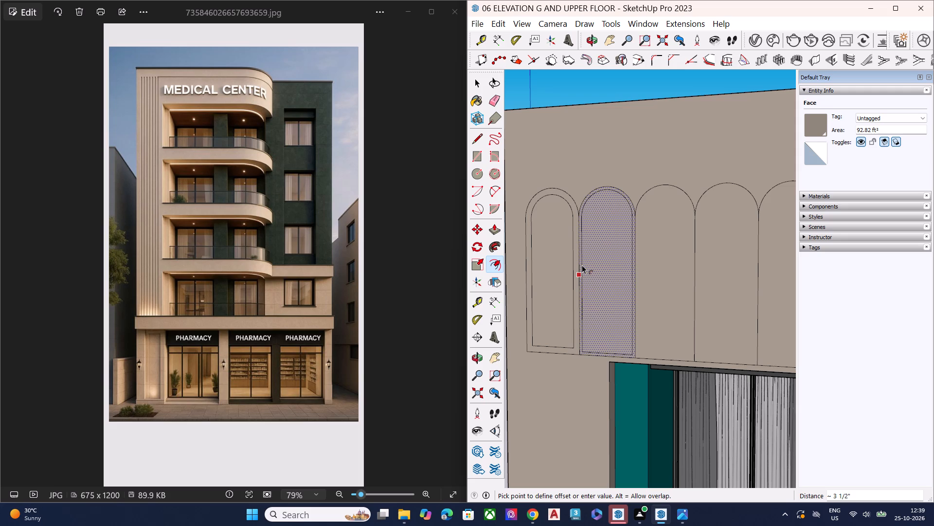
click(584, 265)
key(space)
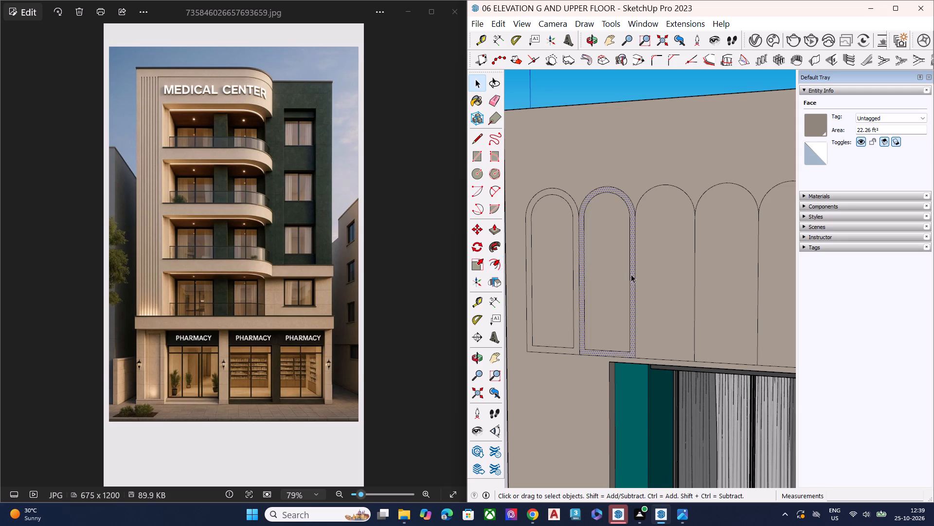
Offset the third arched panel's outline inward by about 6 5/16" to form a matching narrow border.
middle_drag(647, 276, 727, 272)
click(674, 274)
scroll(666, 280, up, 3)
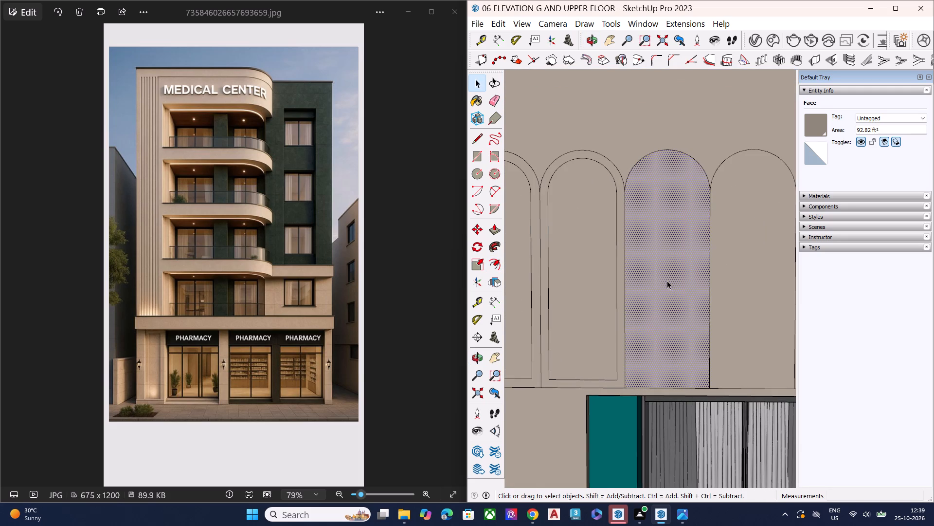
key(f)
click(632, 281)
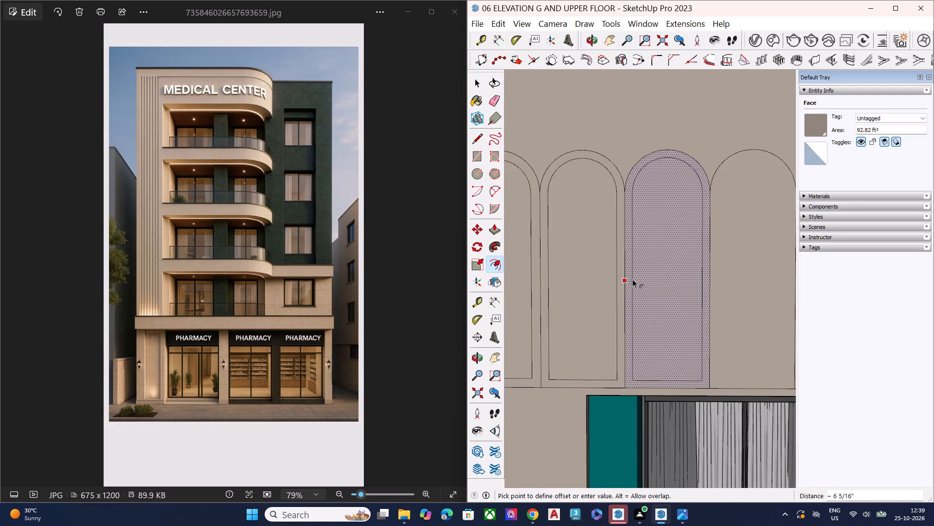
click(633, 279)
key(space)
Push the inner face of the third arched panel about 7 7/8" into the wall to make a recess.
scroll(559, 283, down, 3)
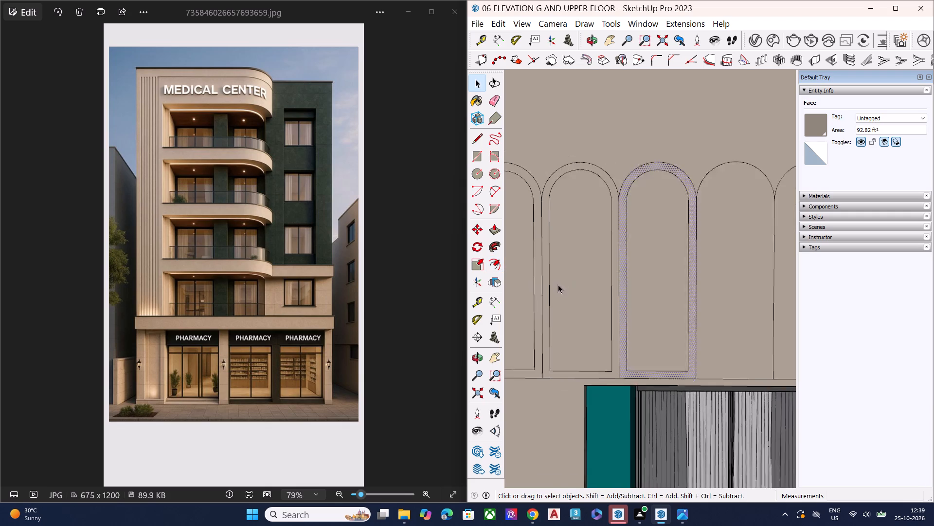
scroll(558, 284, down, 5)
middle_drag(654, 284, 854, 290)
scroll(678, 270, up, 4)
key(space)
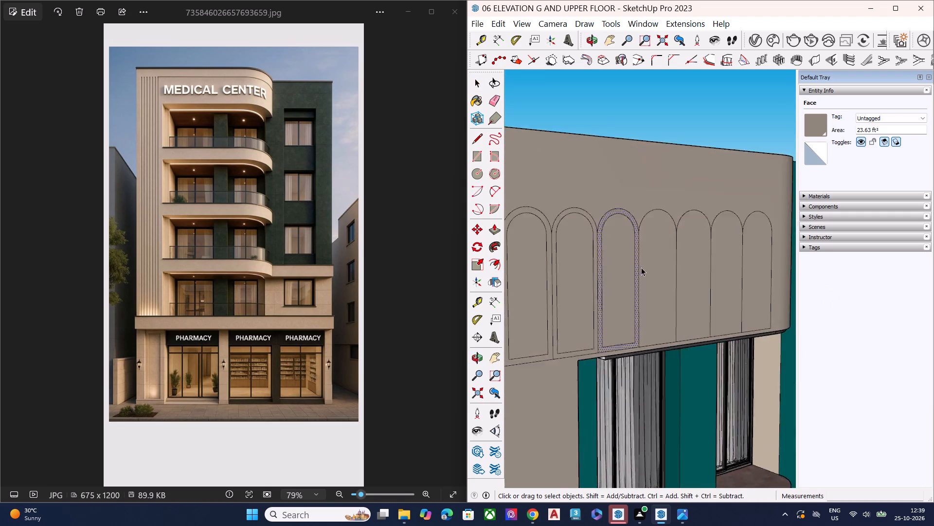
scroll(641, 267, up, 3)
click(614, 282)
key(p)
click(613, 282)
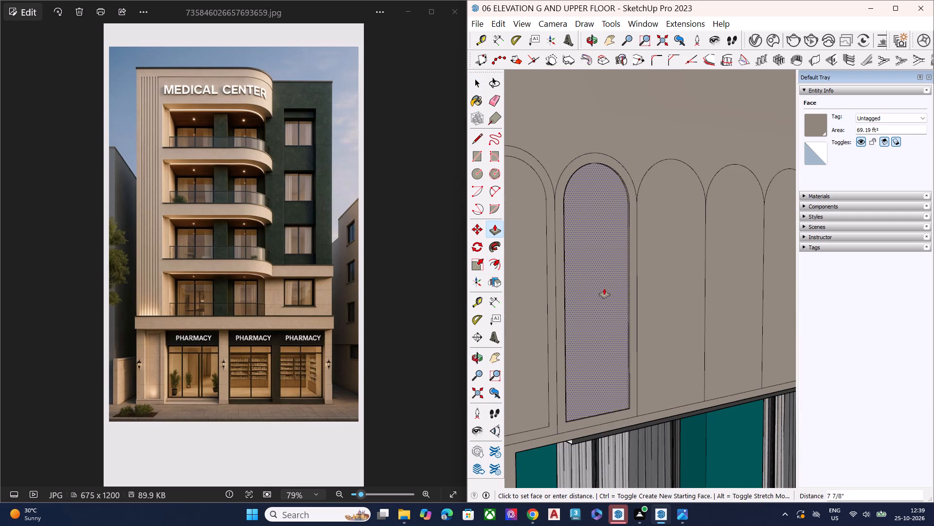
click(602, 289)
key(space)
scroll(633, 294, down, 7)
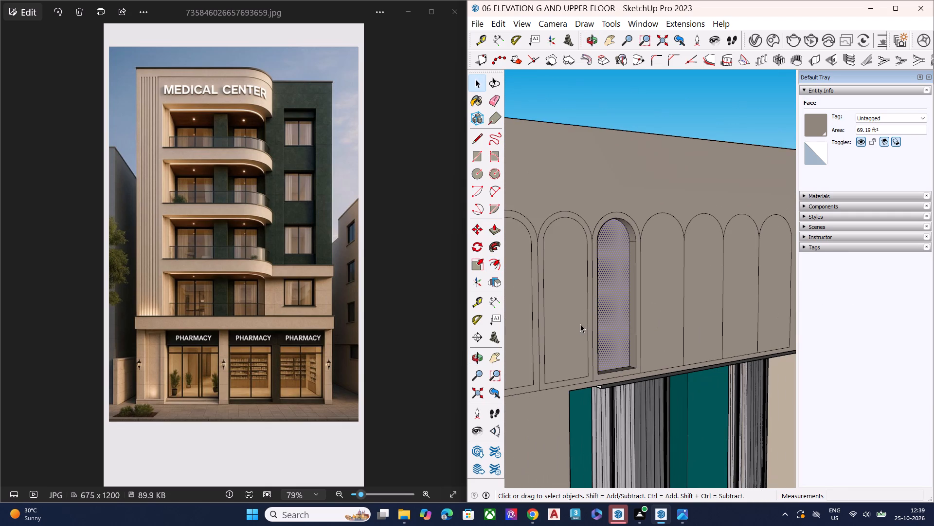
Repeat the same recess depth on the inner faces of the second and first arched panels.
click(647, 104)
key(p)
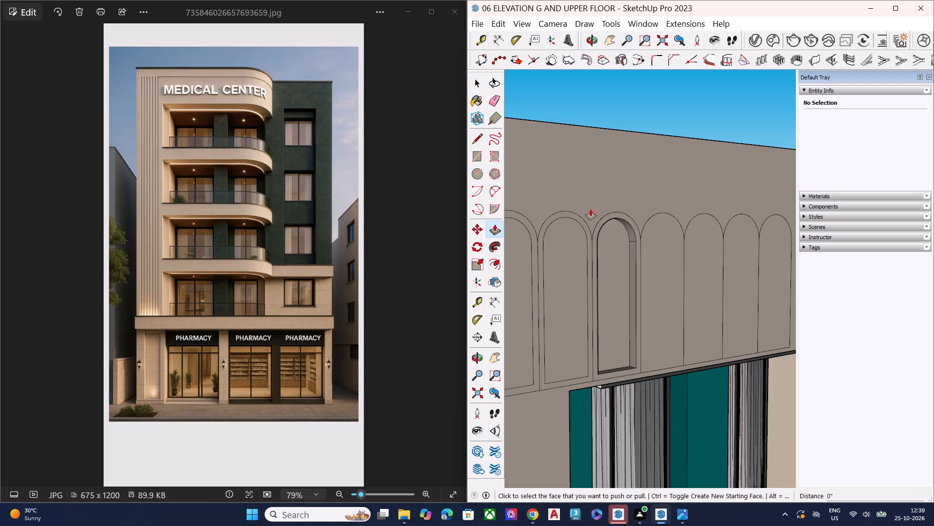
double_click(569, 272)
double_click(519, 312)
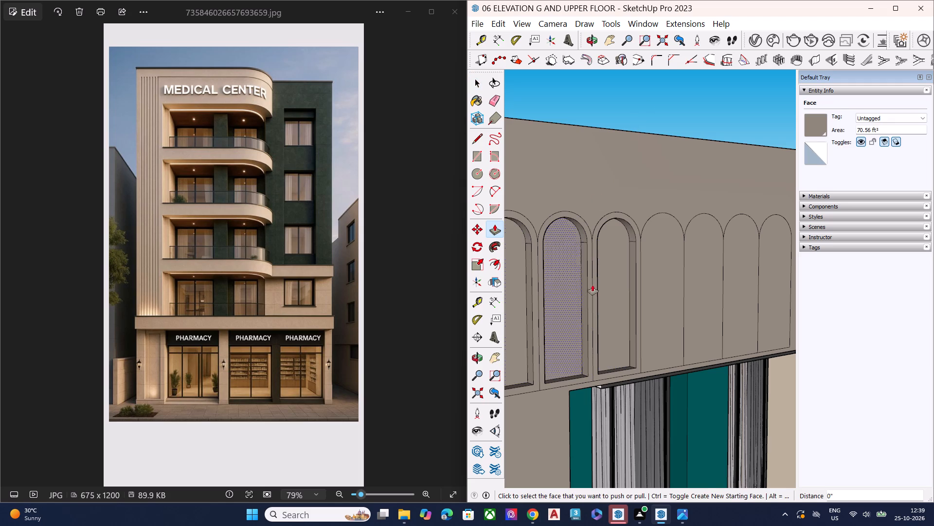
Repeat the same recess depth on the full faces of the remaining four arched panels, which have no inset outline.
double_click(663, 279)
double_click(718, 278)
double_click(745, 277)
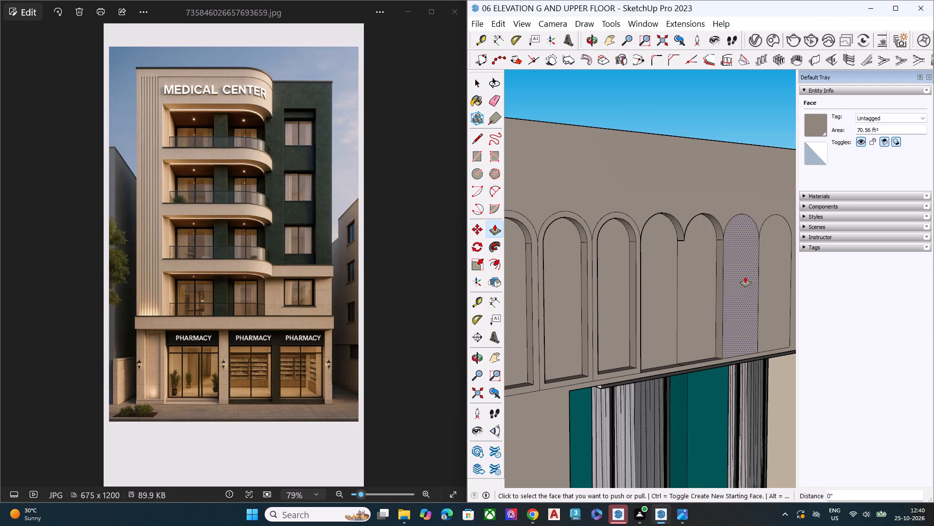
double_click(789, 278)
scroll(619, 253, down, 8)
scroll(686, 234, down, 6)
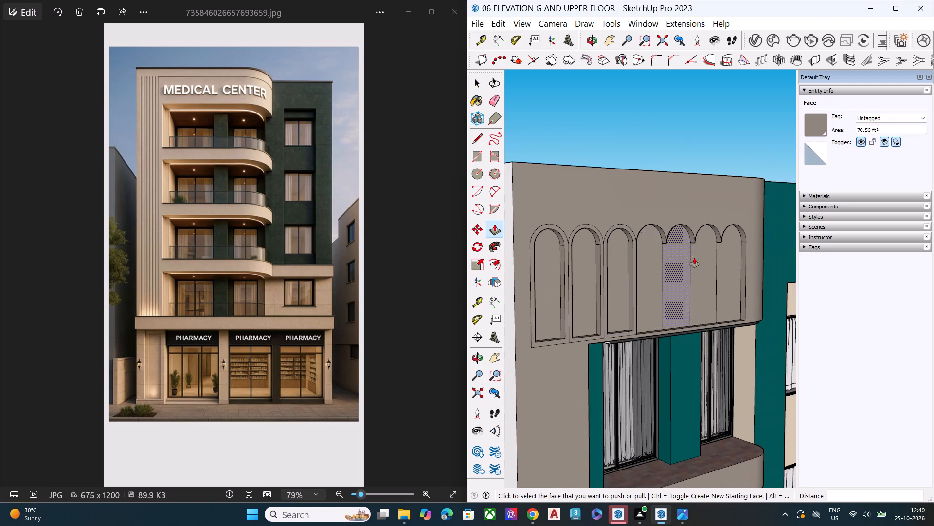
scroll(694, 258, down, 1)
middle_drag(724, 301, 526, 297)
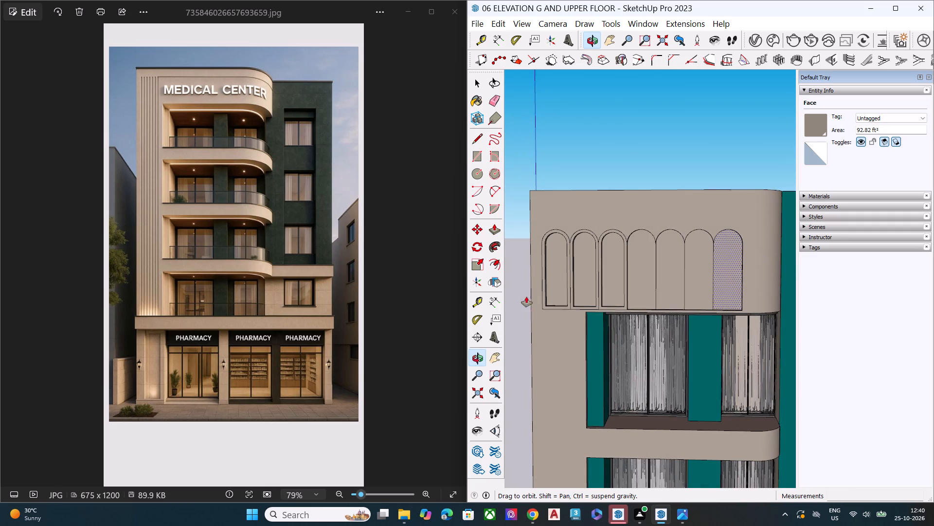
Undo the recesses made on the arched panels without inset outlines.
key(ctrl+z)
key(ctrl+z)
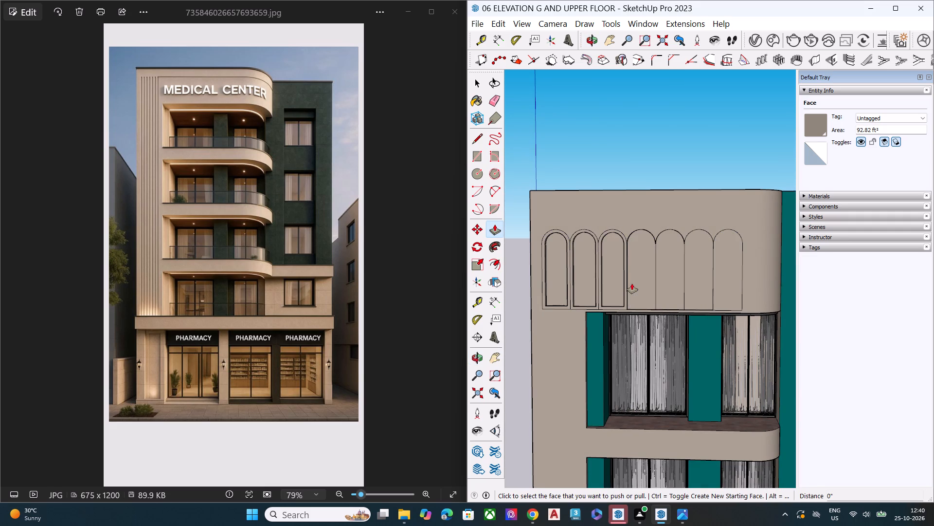
Undo the inner recesses and the inset outlines on the first three arched panels.
key(ctrl+z)
key(ctrl+z)
key(ctrl+z)
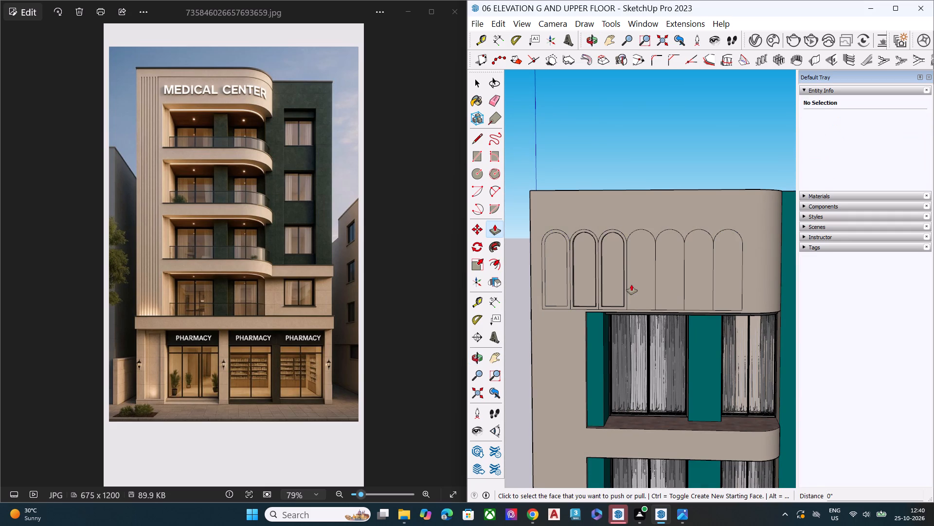
key(ctrl+z)
key(ctrl+z)
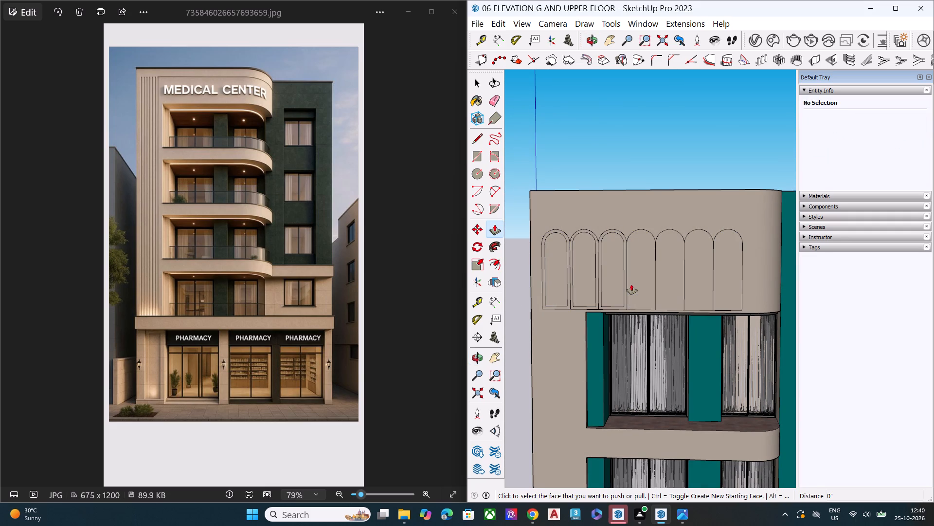
key(ctrl+z)
key(ctrl+z)
key(ctrl+z)
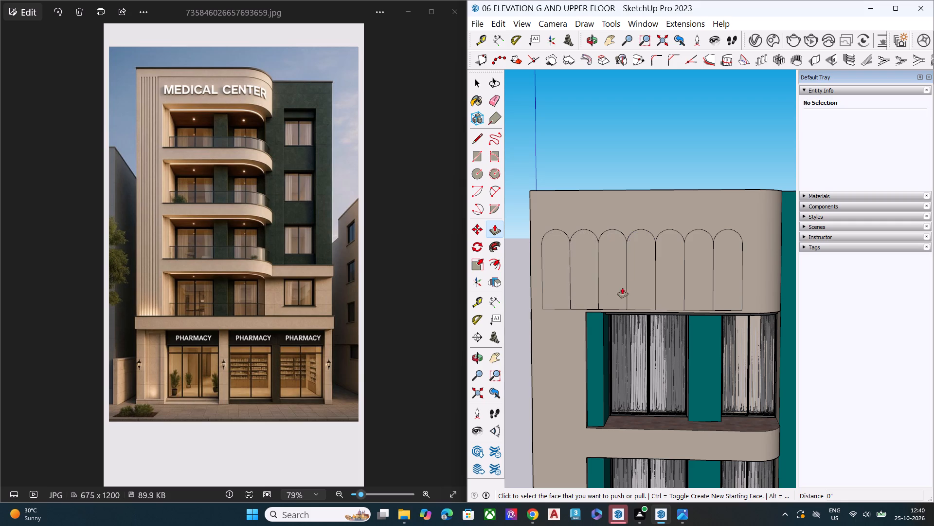
Repeat the last push/pull recess depth on the full faces of all seven arched panels.
middle_drag(582, 282, 753, 284)
scroll(695, 259, up, 2)
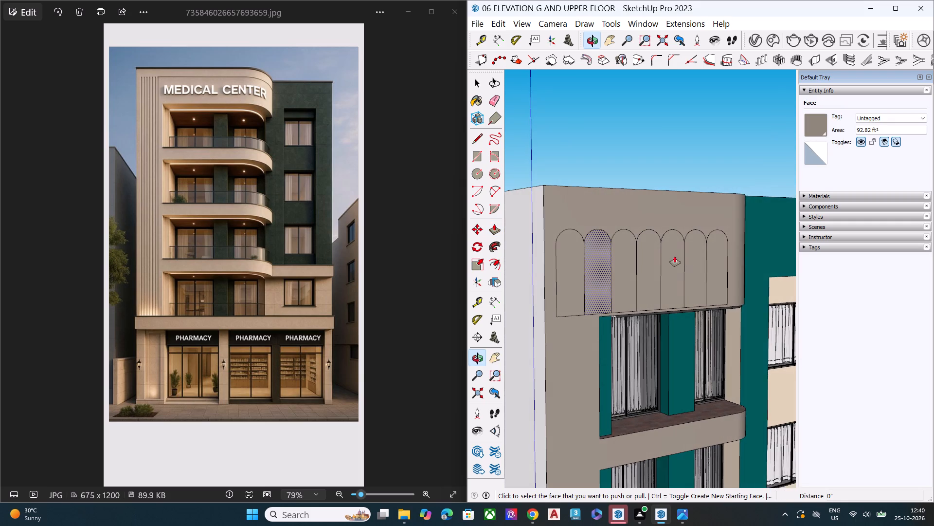
scroll(675, 256, up, 3)
double_click(535, 270)
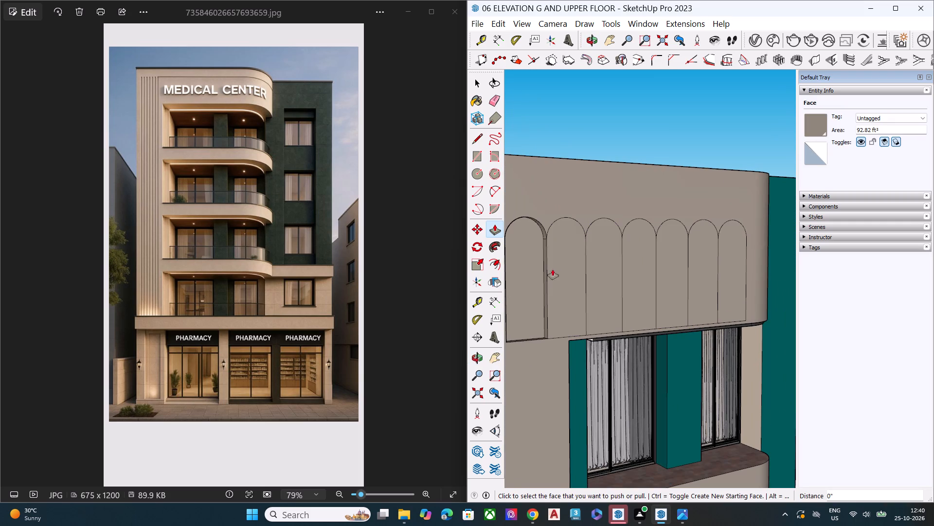
double_click(563, 267)
double_click(608, 264)
double_click(644, 263)
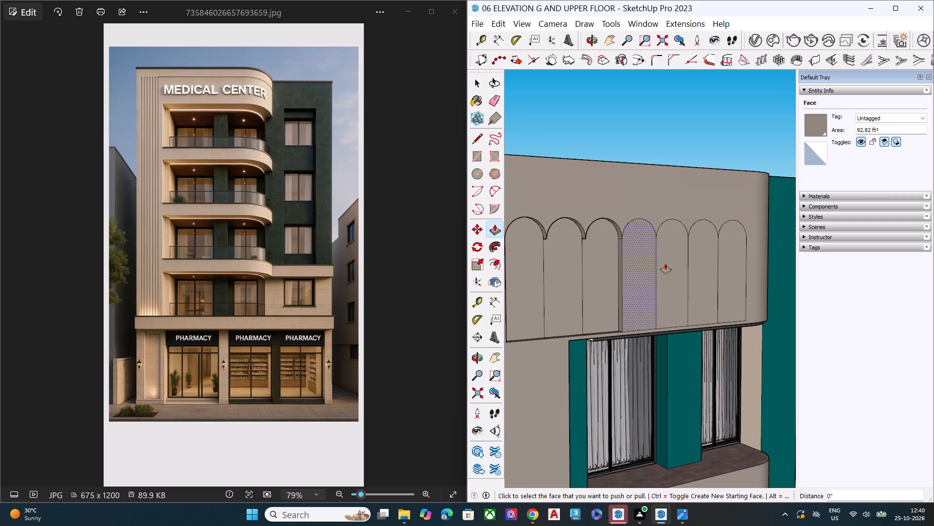
double_click(678, 263)
double_click(712, 262)
double_click(742, 263)
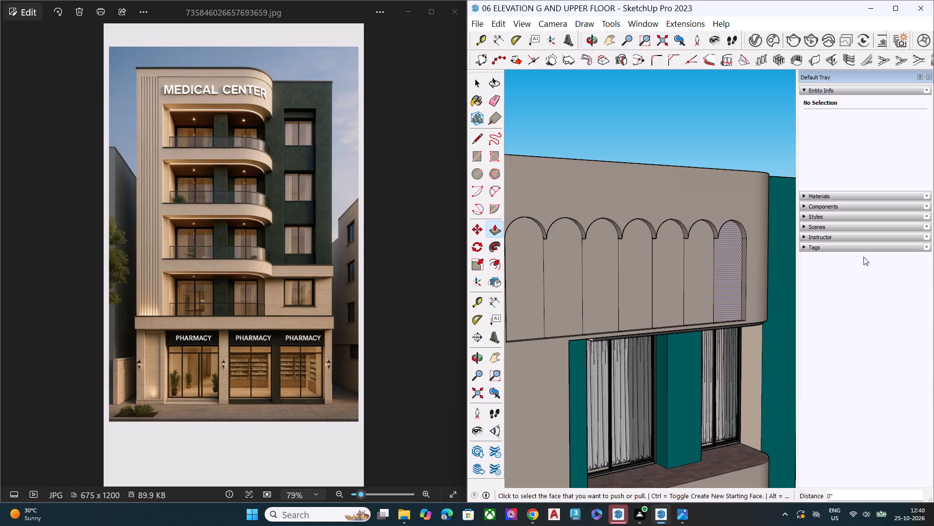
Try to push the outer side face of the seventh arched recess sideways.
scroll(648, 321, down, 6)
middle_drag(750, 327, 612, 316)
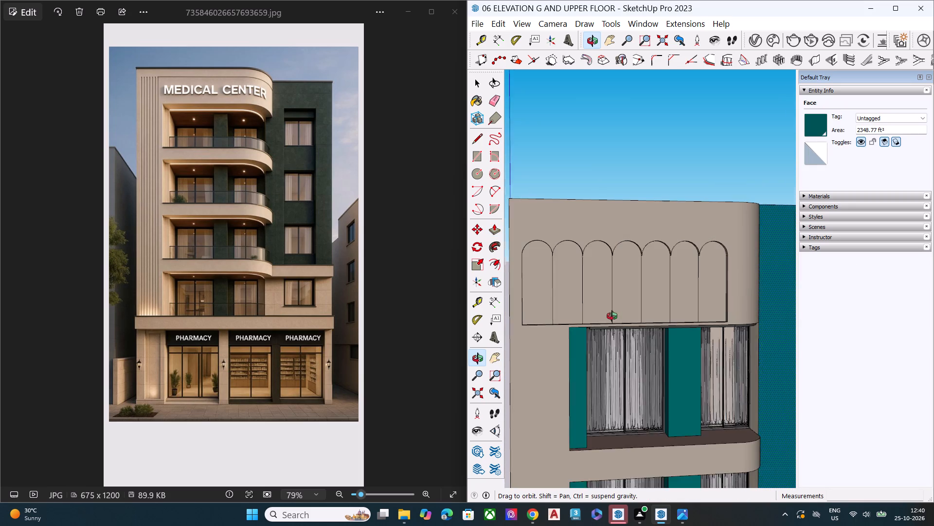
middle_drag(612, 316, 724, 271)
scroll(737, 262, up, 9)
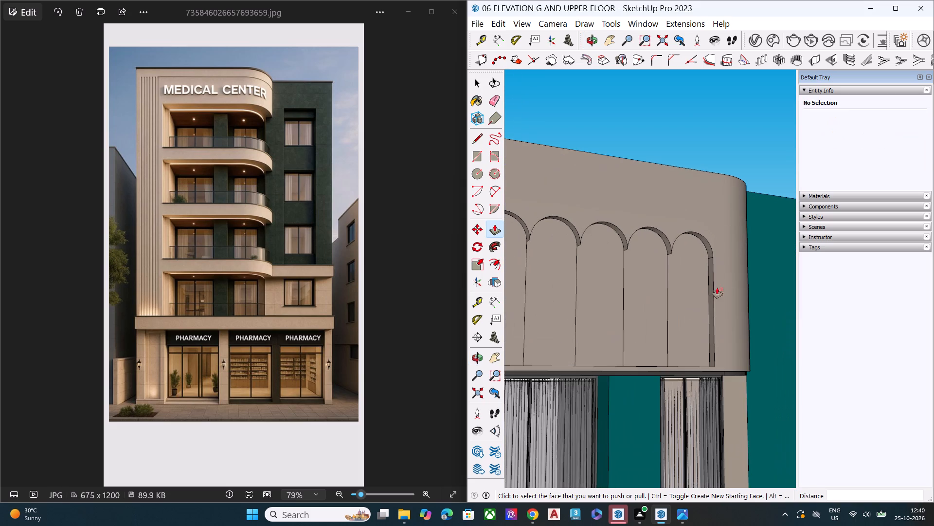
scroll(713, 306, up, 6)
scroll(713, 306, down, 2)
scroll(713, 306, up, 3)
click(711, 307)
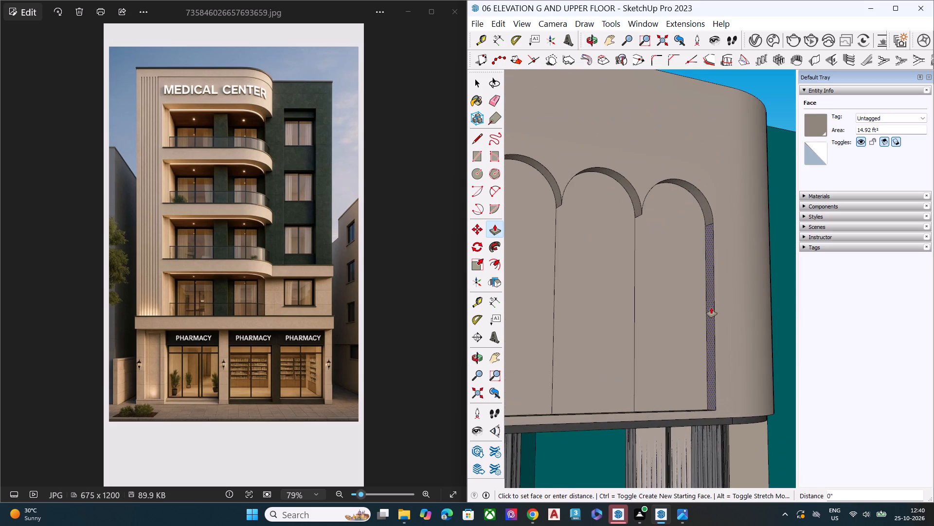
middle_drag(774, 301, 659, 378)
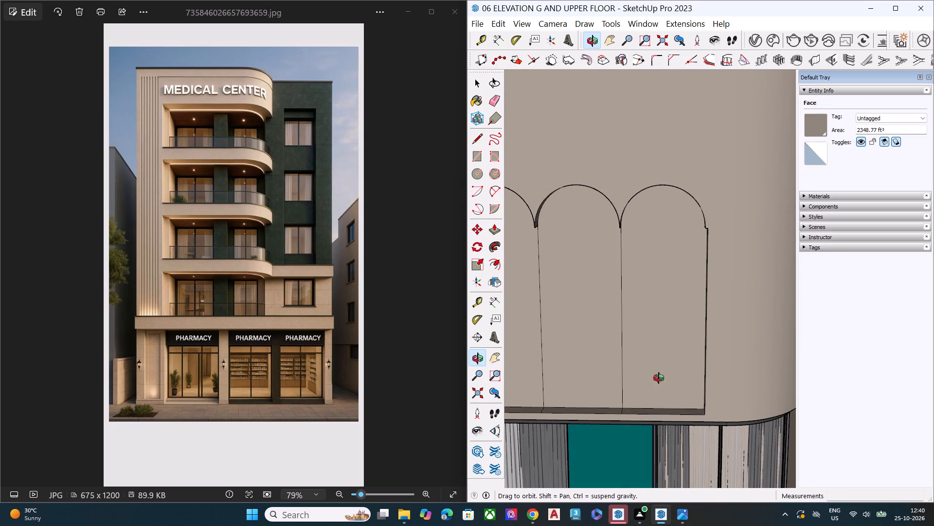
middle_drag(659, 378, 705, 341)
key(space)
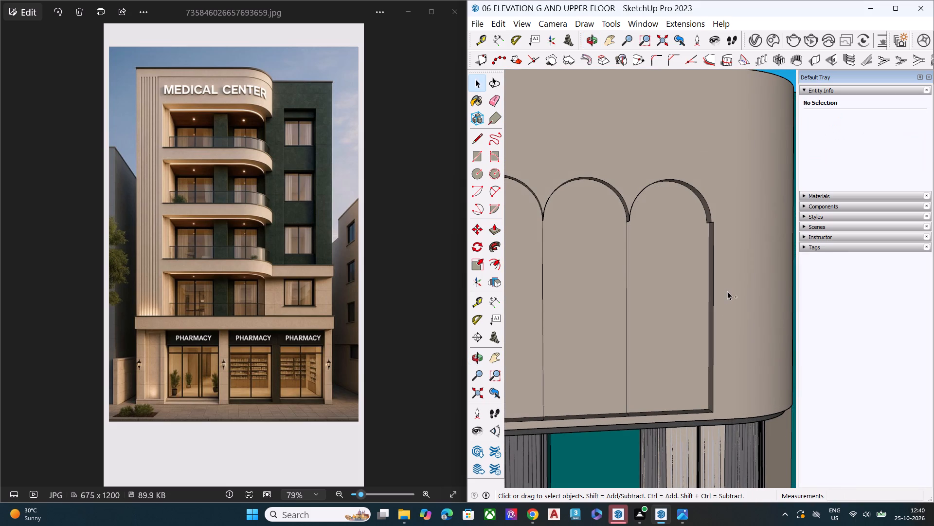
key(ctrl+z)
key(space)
Push the outer side face of the first arched recess about 2' 4 3/8" to the building's outer corner.
scroll(709, 276, down, 7)
scroll(679, 355, down, 9)
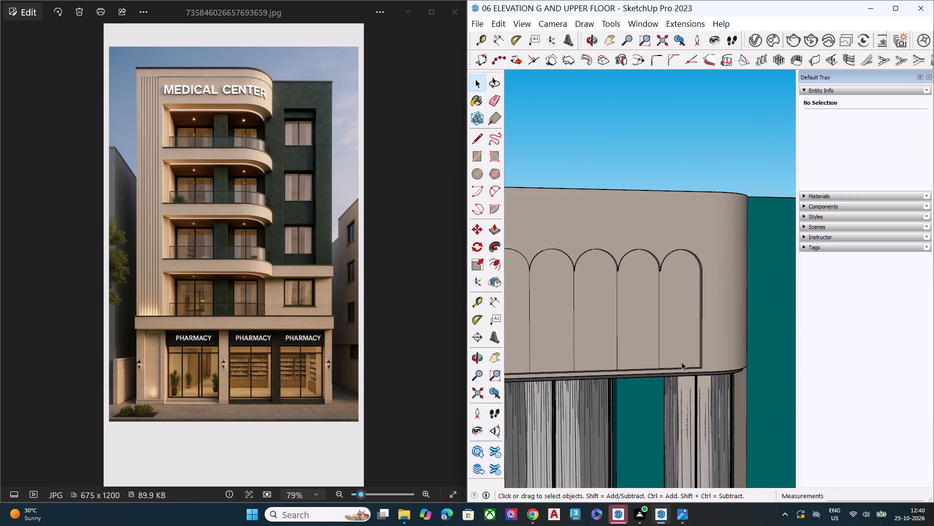
scroll(700, 357, down, 10)
scroll(614, 355, down, 5)
middle_drag(564, 357, 508, 358)
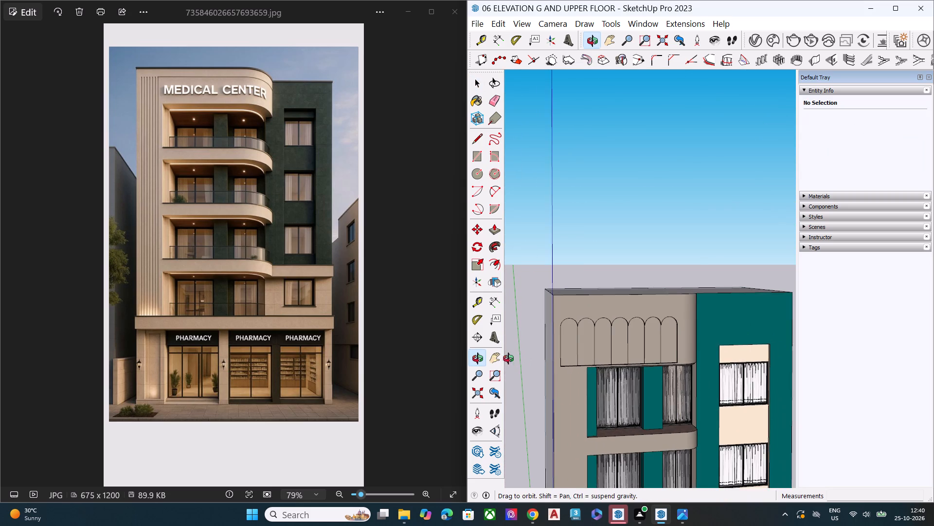
middle_drag(508, 358, 504, 358)
scroll(521, 334, up, 11)
scroll(642, 327, up, 6)
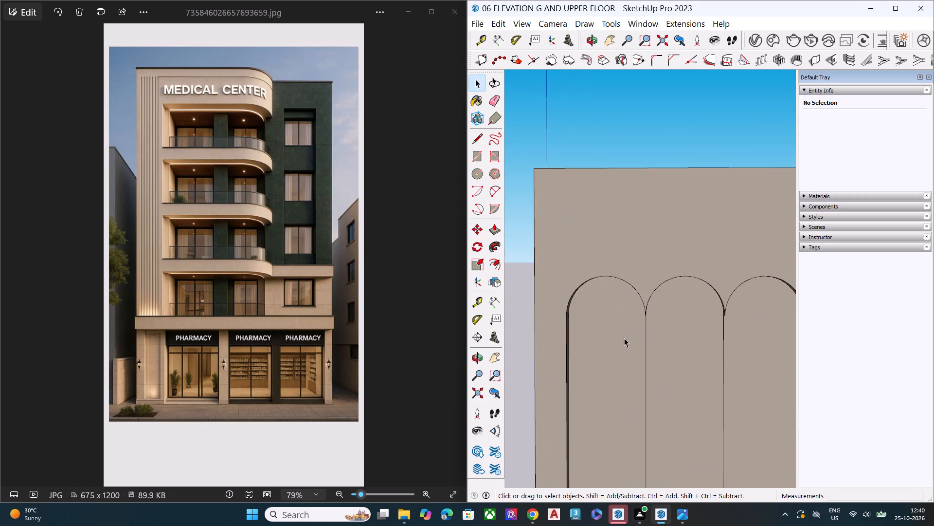
middle_drag(623, 339, 538, 473)
scroll(597, 369, up, 1)
scroll(597, 364, down, 2)
scroll(597, 364, up, 1)
scroll(597, 364, down, 1)
scroll(597, 364, up, 6)
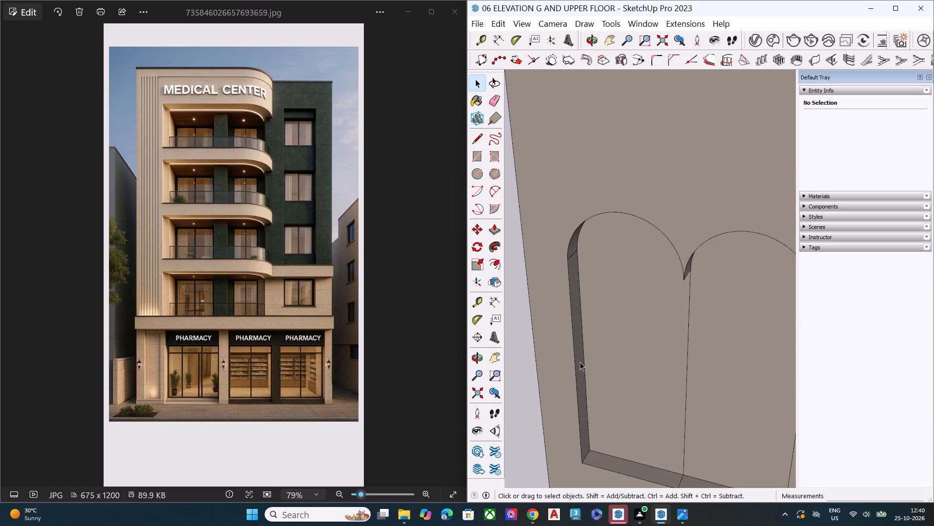
click(580, 362)
key(p)
click(580, 362)
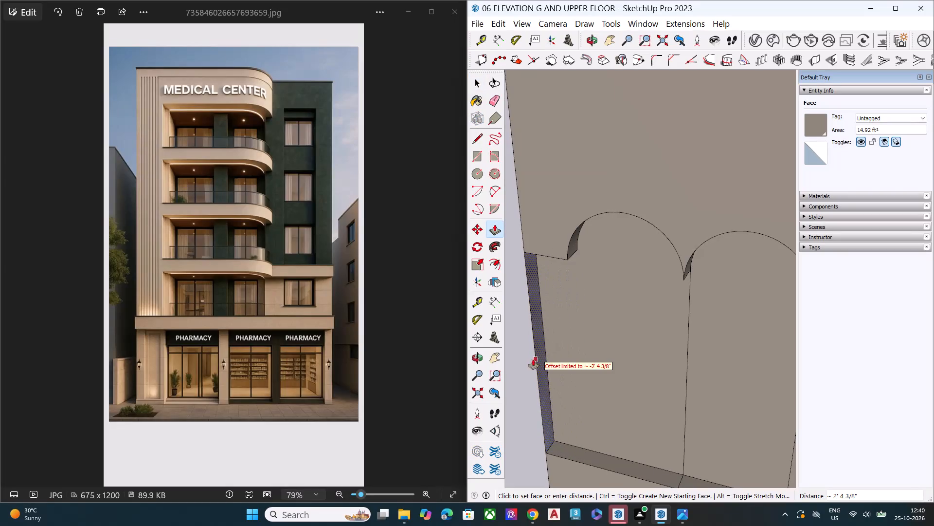
click(522, 357)
Delete the six vertical edges dividing the arched recesses so their back faces merge into one.
scroll(540, 353, down, 7)
middle_drag(619, 370, 701, 315)
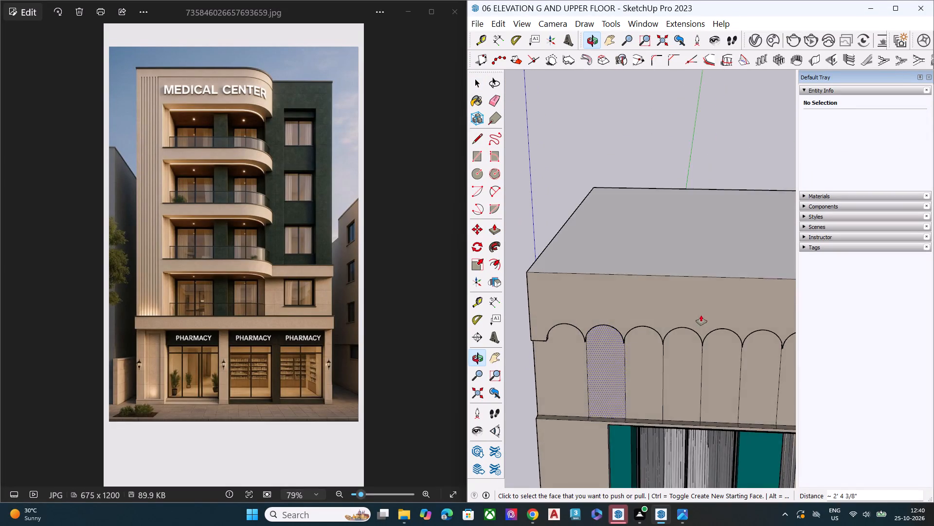
scroll(555, 315, down, 8)
middle_drag(649, 399, 758, 339)
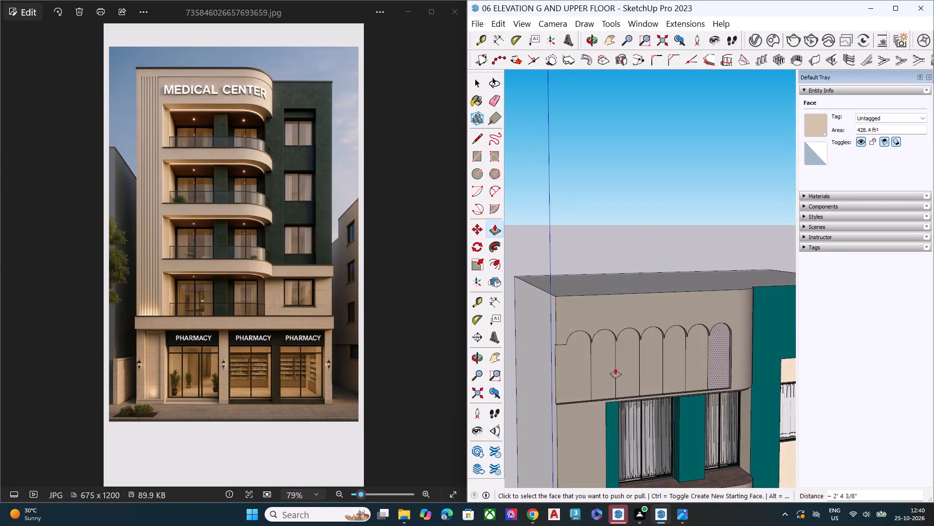
scroll(611, 368, up, 2)
scroll(611, 368, down, 1)
scroll(611, 368, up, 6)
key(space)
scroll(585, 372, up, 5)
click(587, 370)
key(Delete)
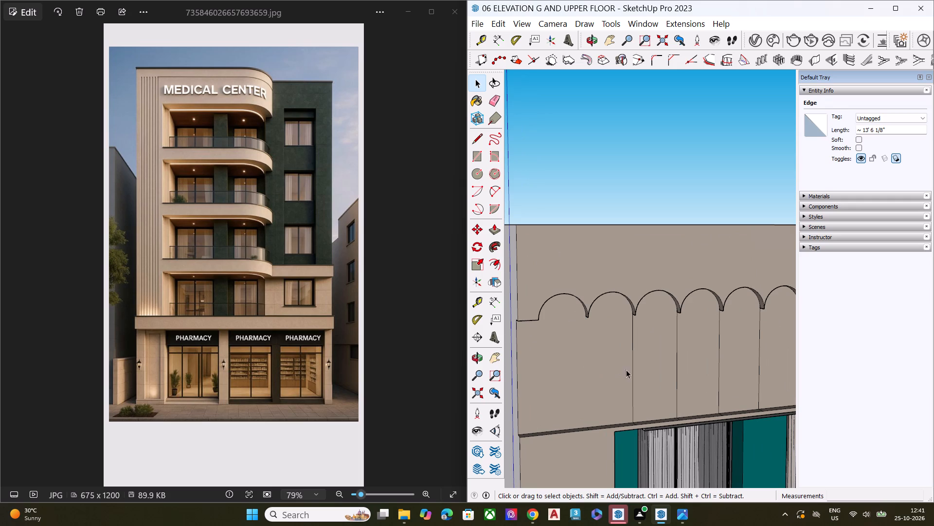
click(633, 365)
key(Delete)
click(677, 360)
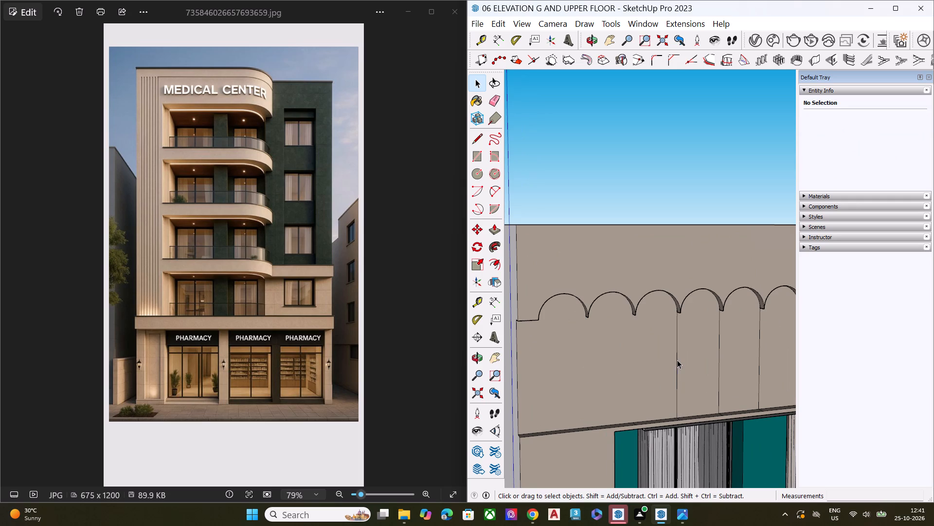
key(Delete)
click(719, 353)
key(Delete)
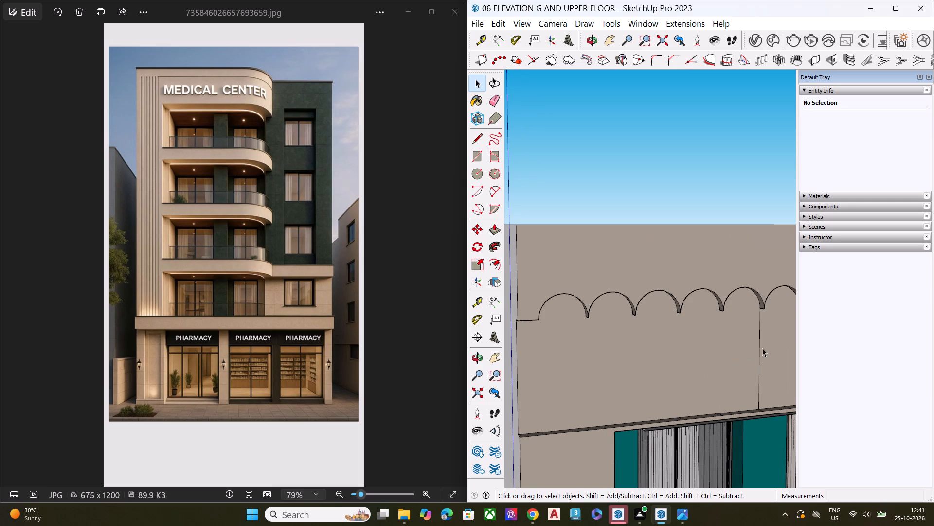
click(759, 349)
key(Delete)
scroll(633, 363, down, 3)
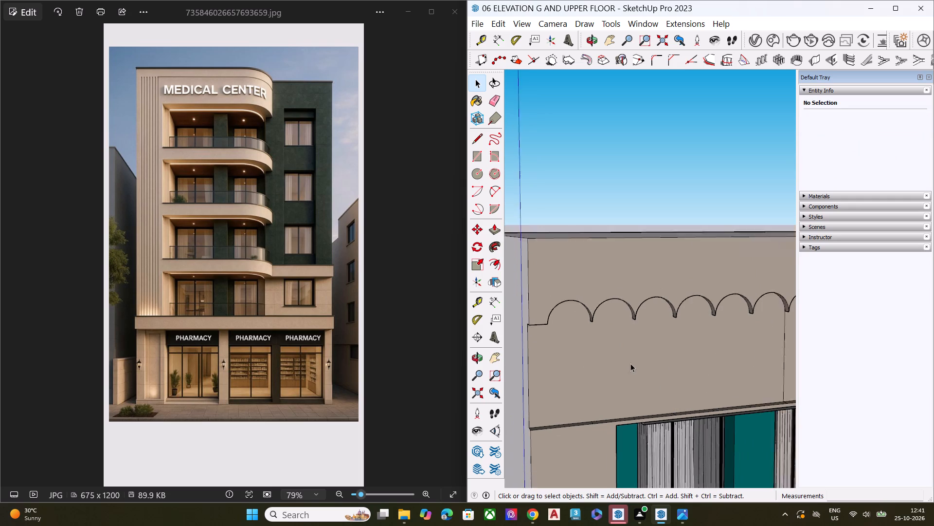
scroll(630, 363, down, 6)
scroll(729, 366, up, 3)
scroll(733, 364, down, 1)
scroll(733, 364, up, 1)
scroll(733, 364, down, 3)
scroll(733, 364, up, 3)
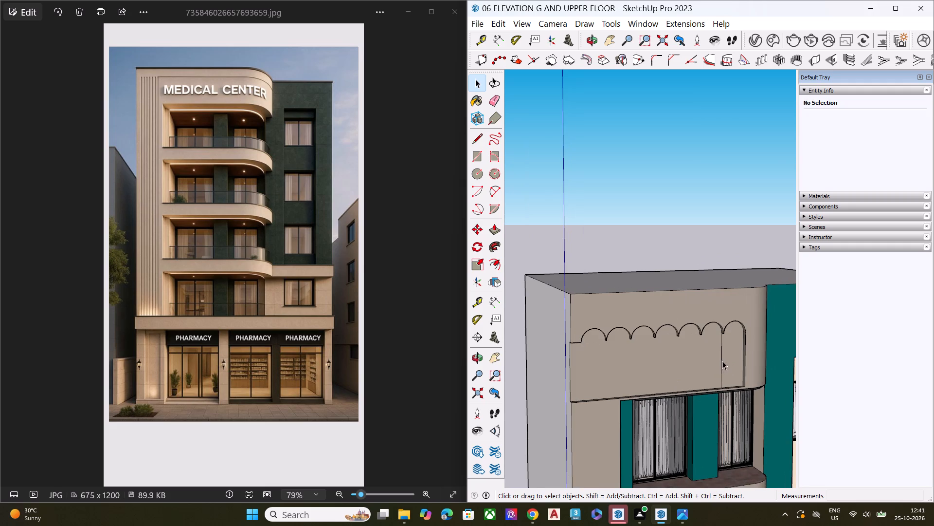
click(722, 362)
key(Delete)
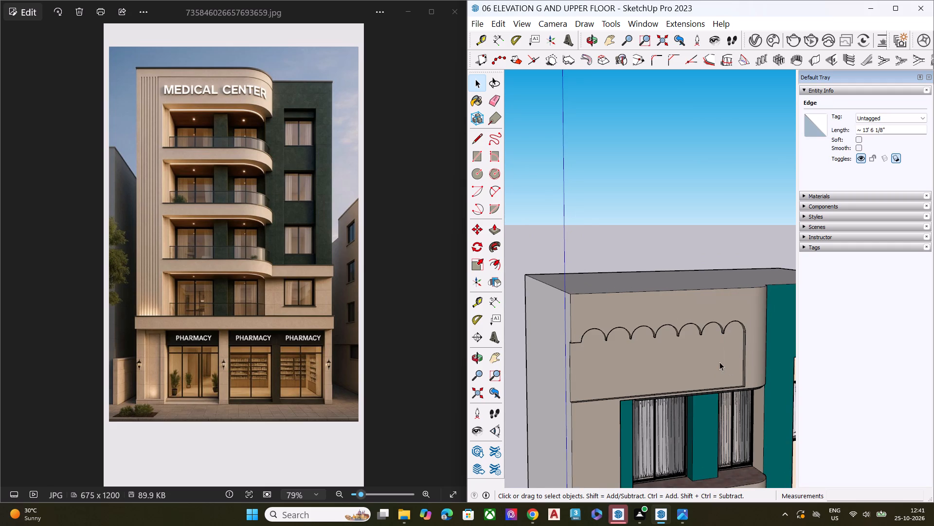
Draw a line from the upper window opening's corner up to the recess's bottom ledge and about 1' 1 7/16" across it.
scroll(714, 365, down, 8)
middle_drag(612, 415, 610, 458)
scroll(615, 448, up, 5)
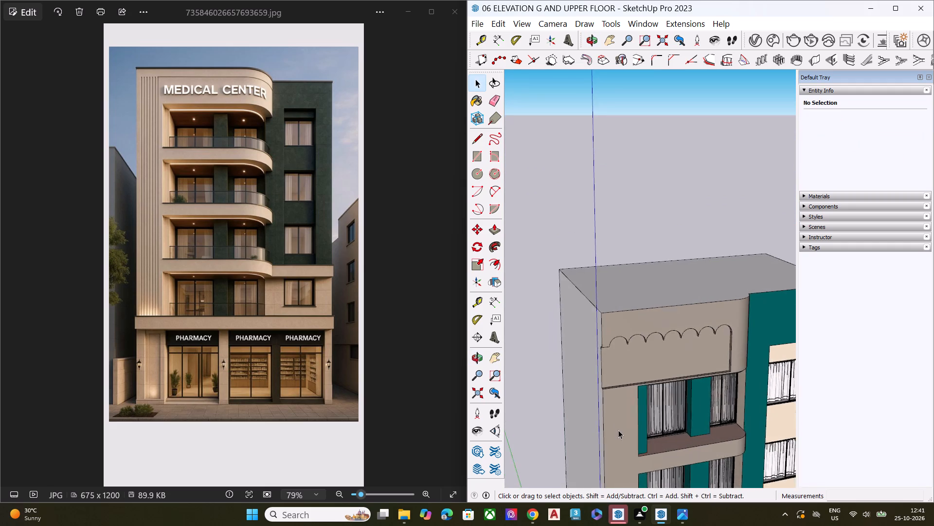
scroll(618, 430, up, 14)
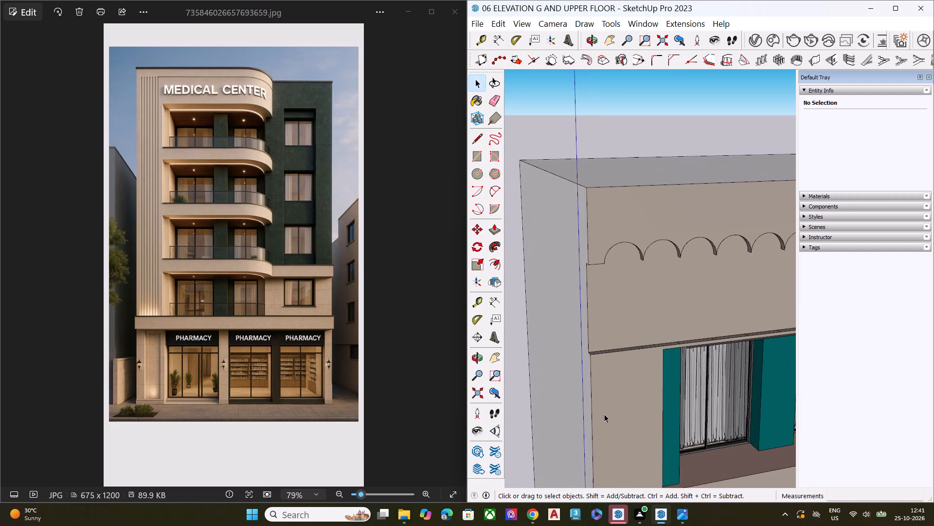
scroll(604, 414, up, 1)
middle_drag(604, 414, 584, 517)
scroll(623, 351, up, 9)
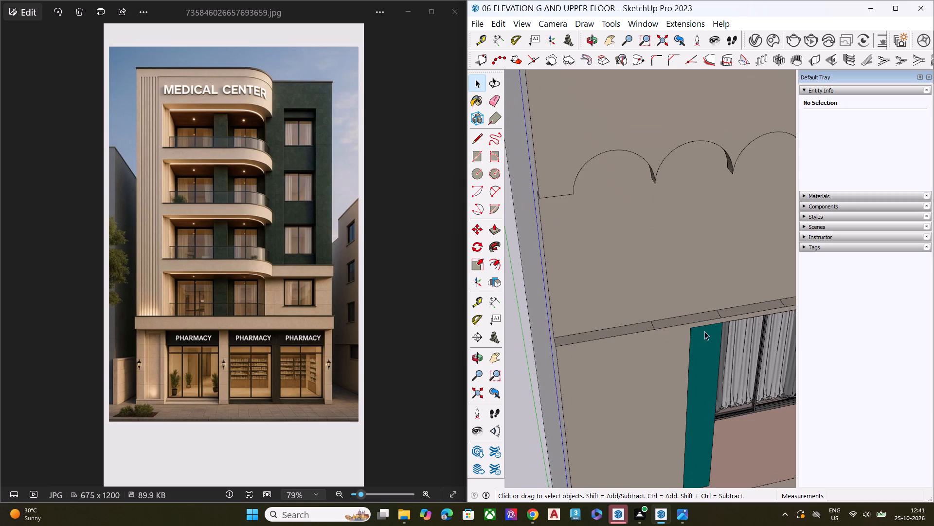
middle_drag(700, 333, 507, 294)
scroll(772, 355, up, 8)
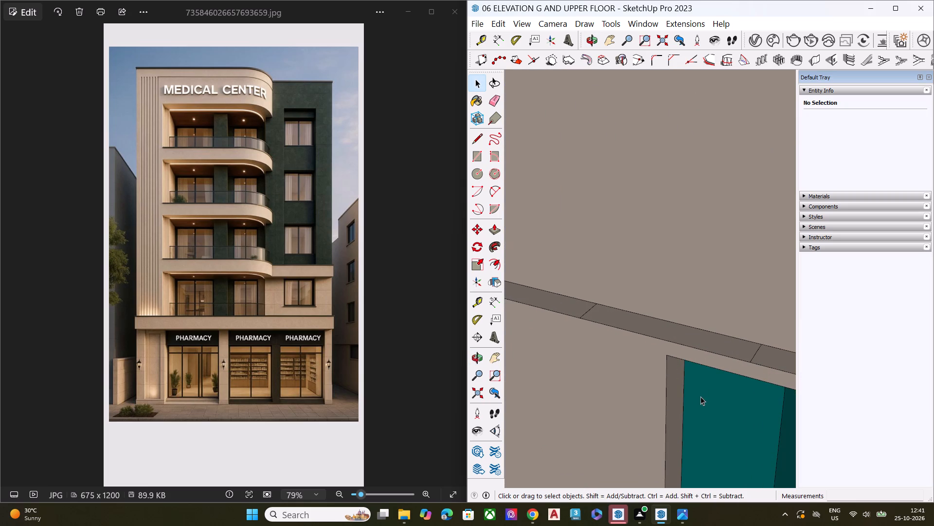
scroll(673, 382, up, 1)
key(l)
click(667, 353)
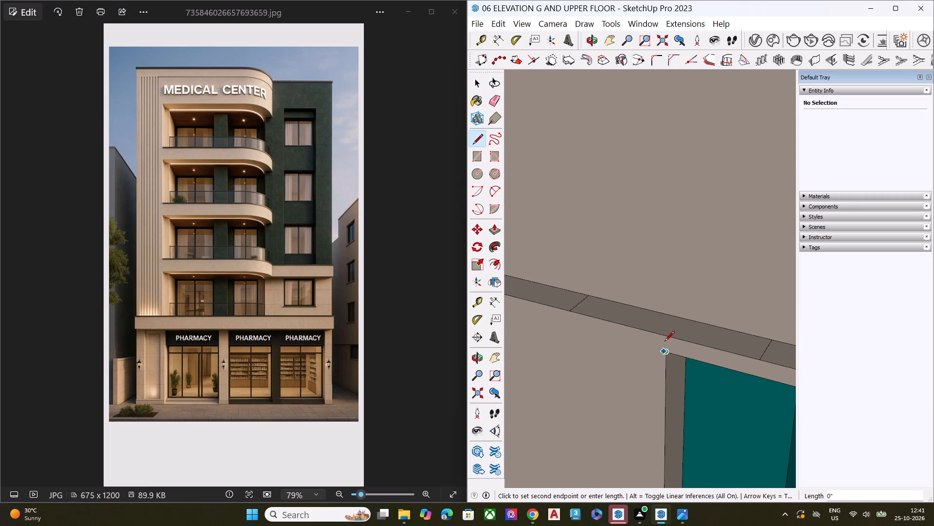
click(664, 337)
click(664, 338)
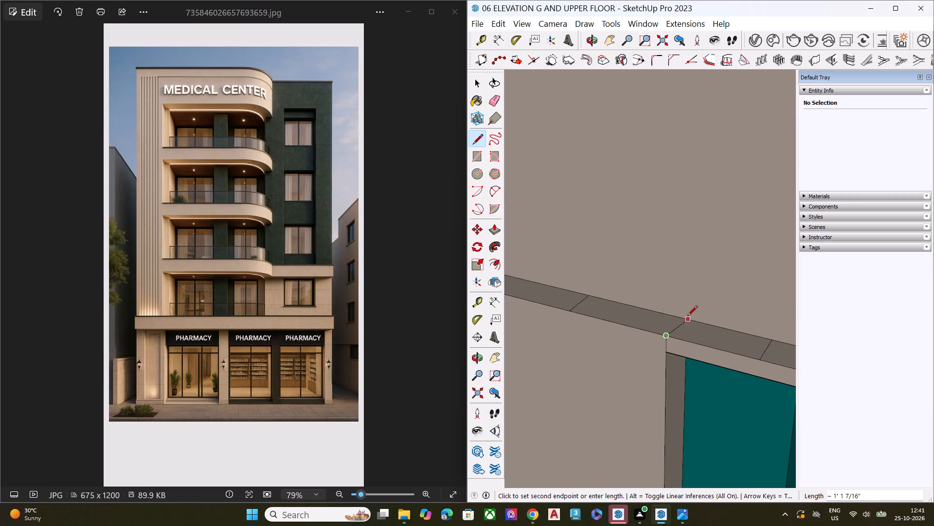
click(686, 318)
key(space)
Erase the leftover cross edge on the recess's bottom ledge between the new line and the building's outer corner.
scroll(665, 334, down, 4)
middle_drag(602, 337, 654, 410)
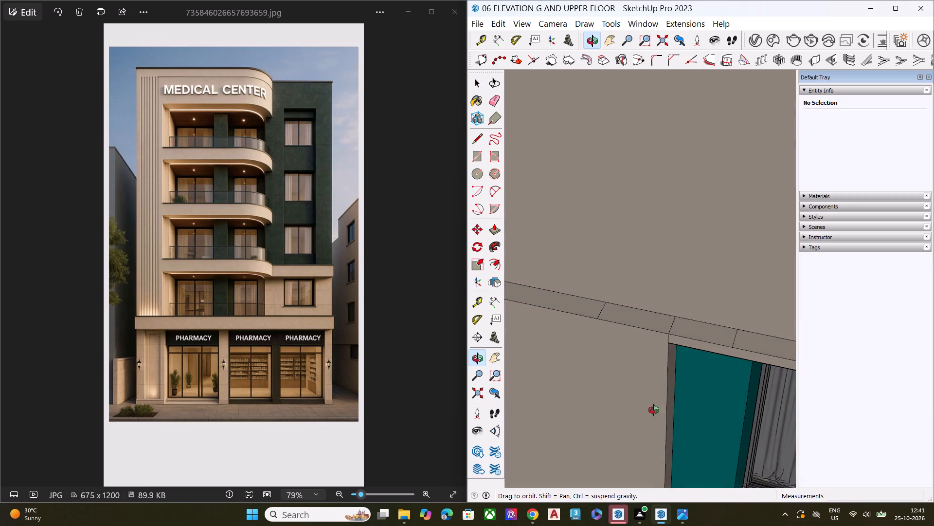
middle_drag(654, 410, 663, 424)
scroll(618, 359, up, 8)
key(e)
click(582, 249)
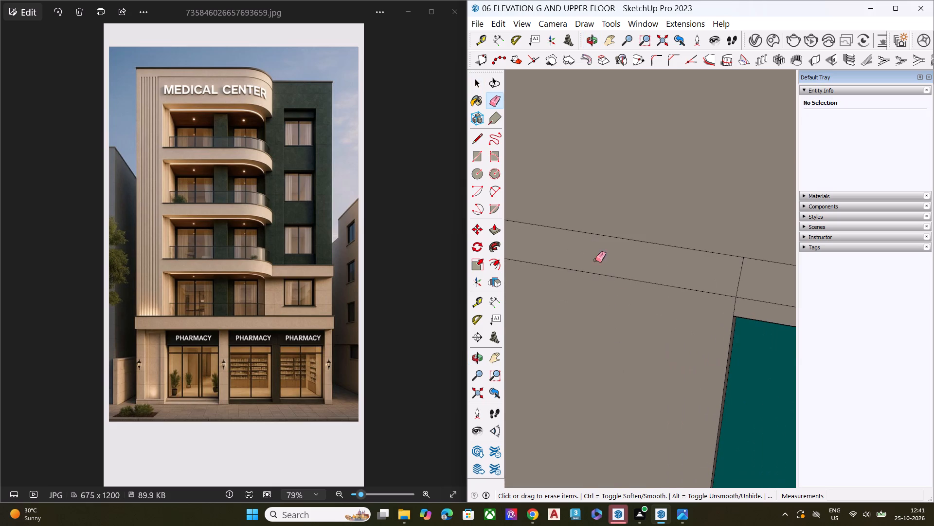
scroll(635, 306, down, 9)
middle_drag(654, 341, 778, 377)
scroll(642, 344, down, 5)
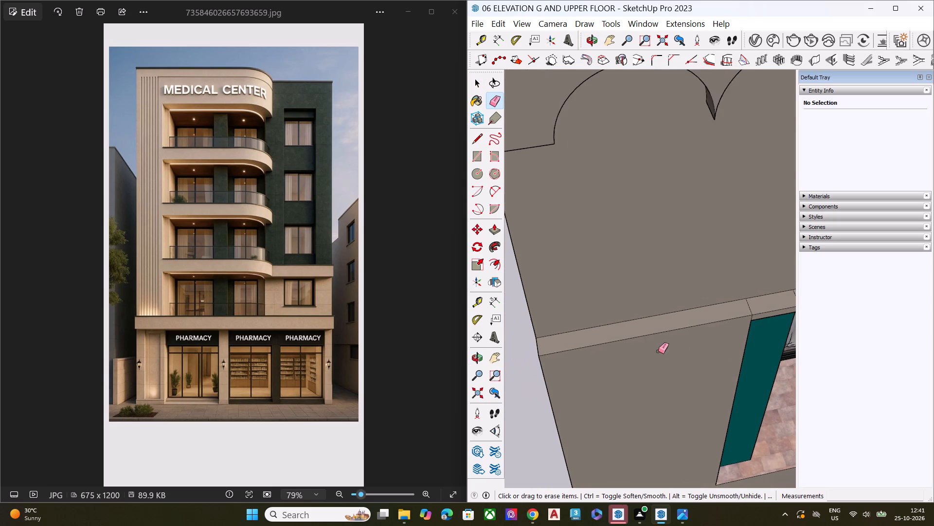
scroll(658, 351, down, 2)
middle_drag(665, 362, 745, 318)
scroll(627, 379, up, 3)
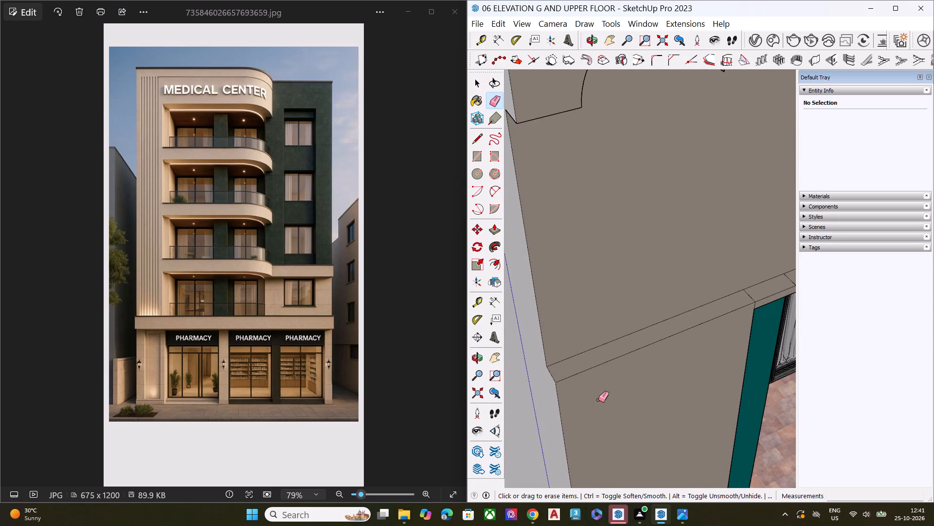
Examine the arched recess's bottom ledge where it meets the building's outer corner.
scroll(545, 394, down, 7)
middle_drag(622, 397, 499, 474)
scroll(549, 394, up, 7)
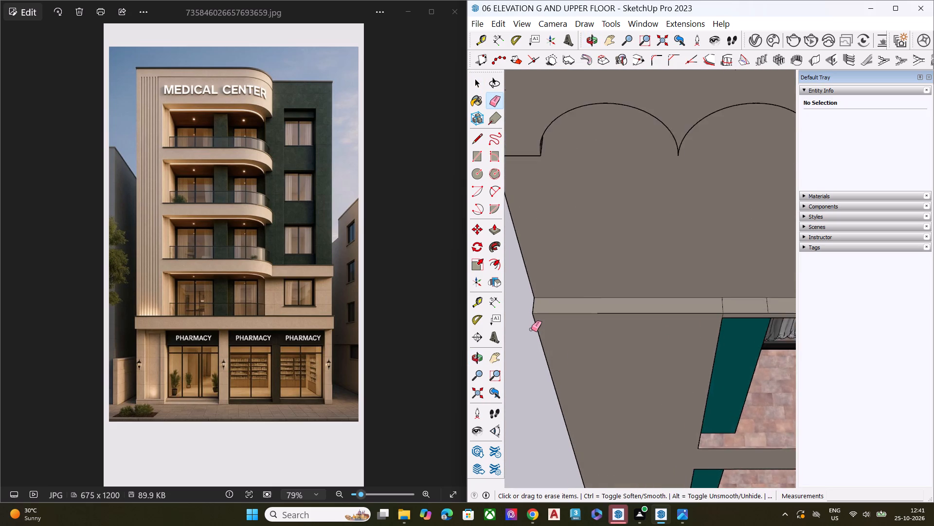
scroll(531, 329, up, 2)
key(space)
scroll(536, 328, down, 8)
scroll(583, 357, down, 9)
scroll(558, 338, up, 1)
scroll(560, 338, down, 2)
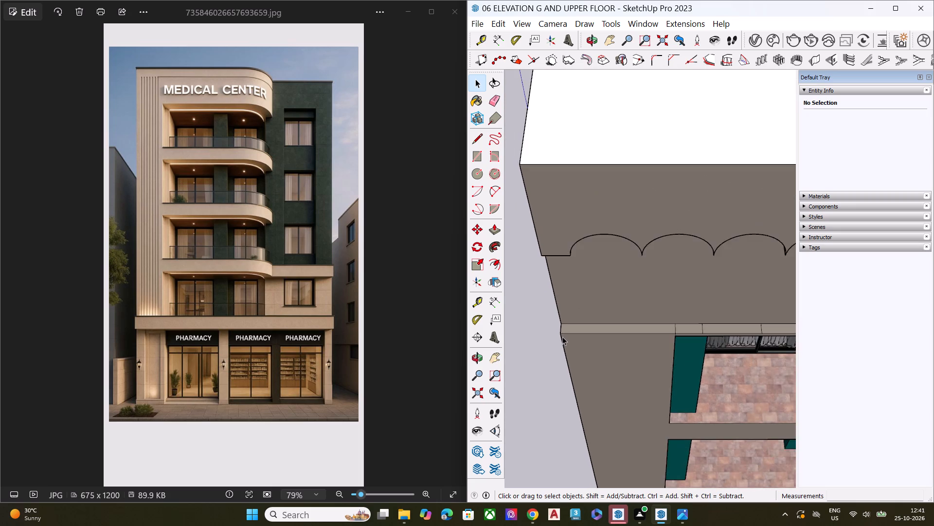
scroll(562, 337, down, 3)
scroll(569, 333, up, 2)
scroll(570, 333, down, 7)
middle_drag(568, 342, 549, 387)
scroll(559, 344, up, 1)
scroll(560, 341, down, 2)
scroll(560, 341, up, 1)
scroll(561, 340, down, 1)
scroll(561, 340, up, 15)
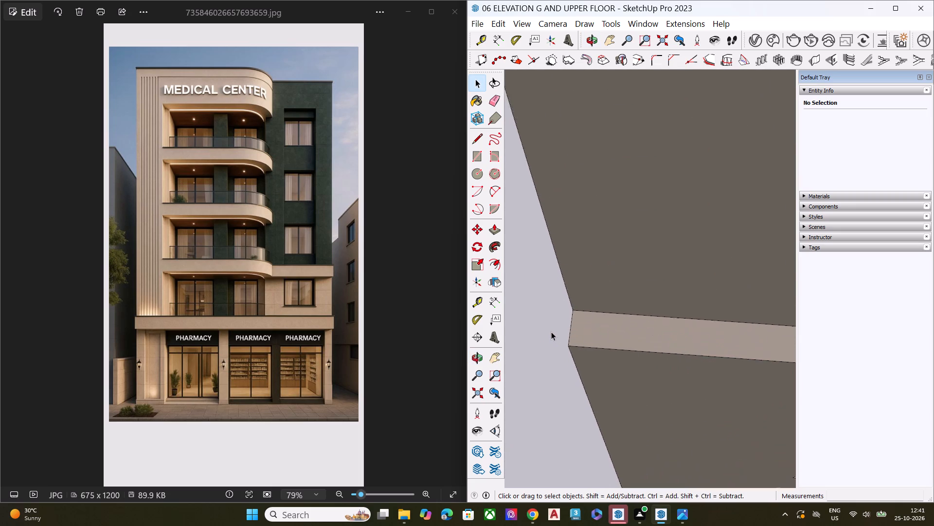
scroll(551, 332, up, 3)
scroll(552, 333, down, 8)
Draw a line about 1' 1 1/4" across the recess's bottom ledge near the building's outer corner.
key(space)
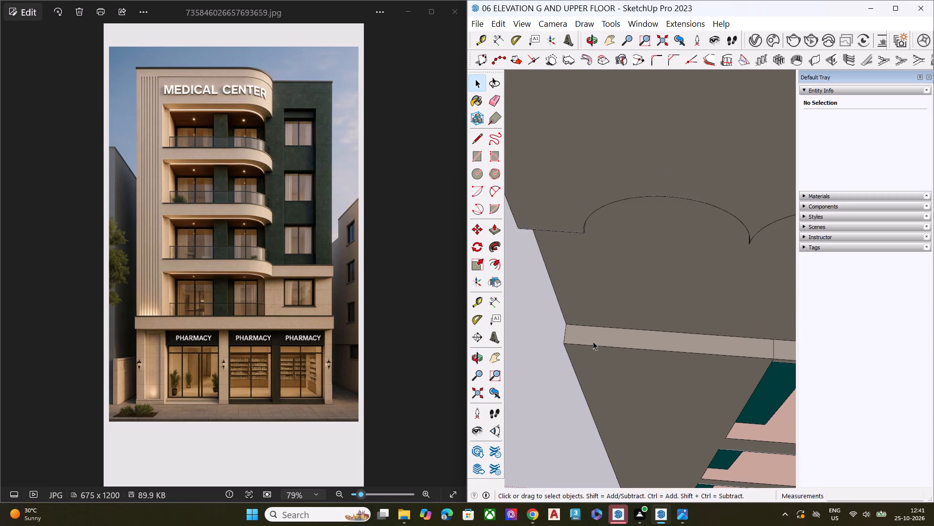
middle_drag(592, 346, 609, 360)
scroll(613, 344, up, 2)
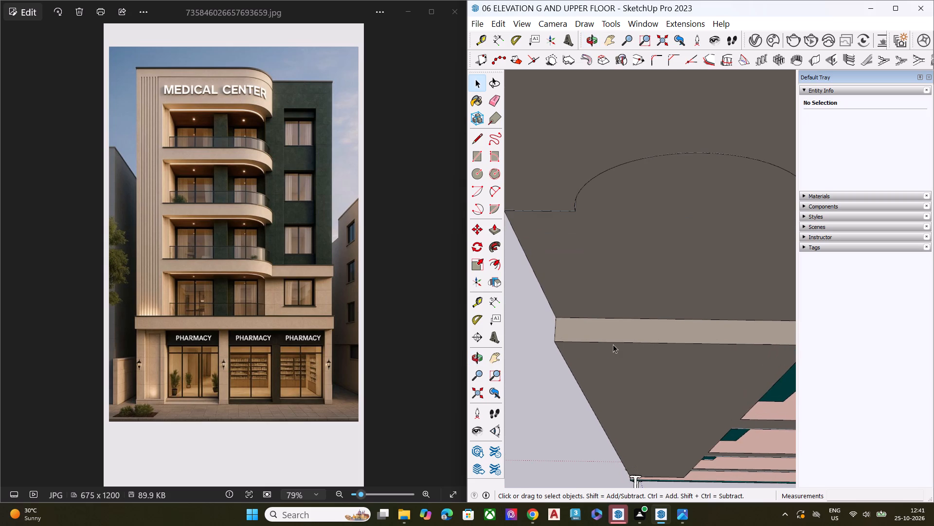
key(l)
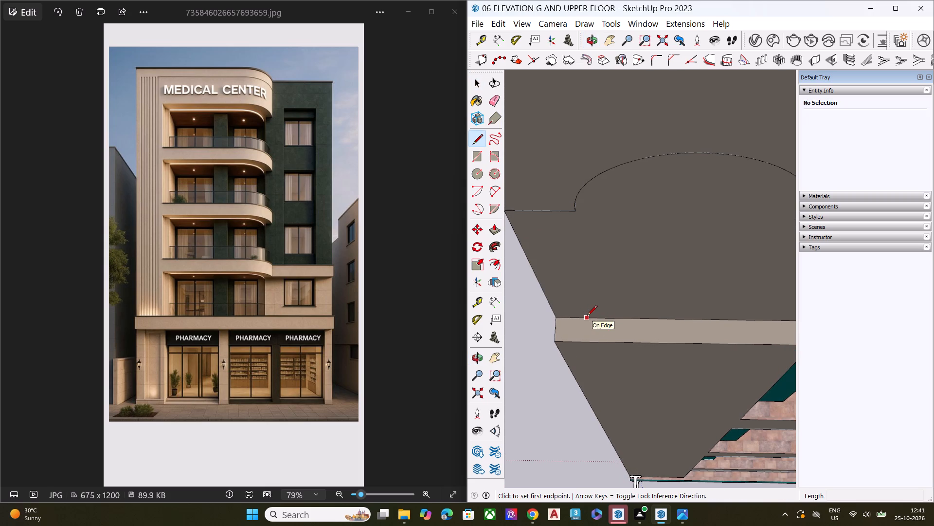
click(587, 316)
click(583, 344)
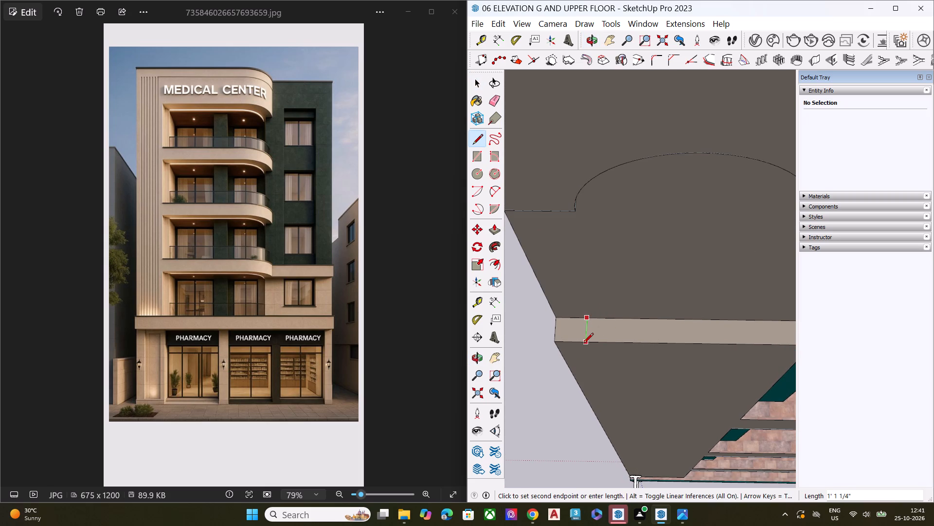
Copy the ledge's end segment, with its edges, about 1' 4 3/4" along the ledge so the copy abuts the original.
key(space)
double_click(578, 331)
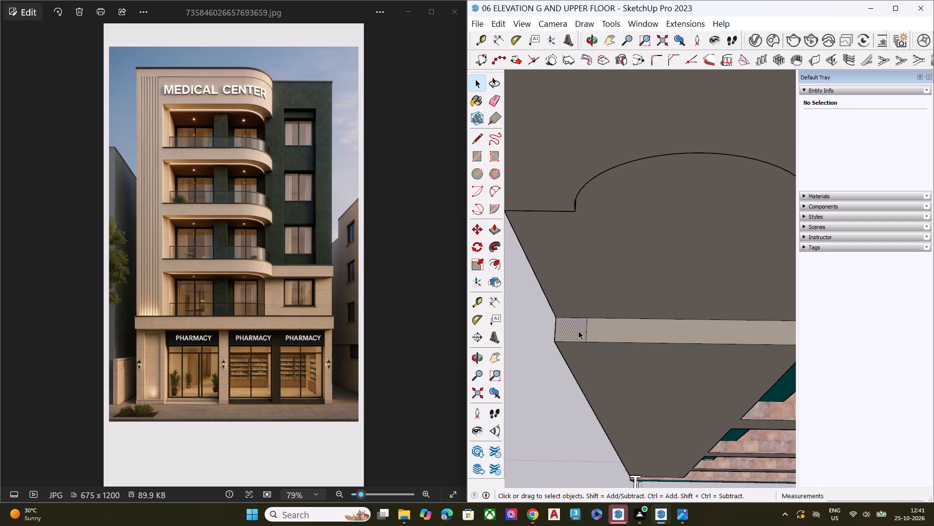
scroll(567, 338, up, 3)
key(m)
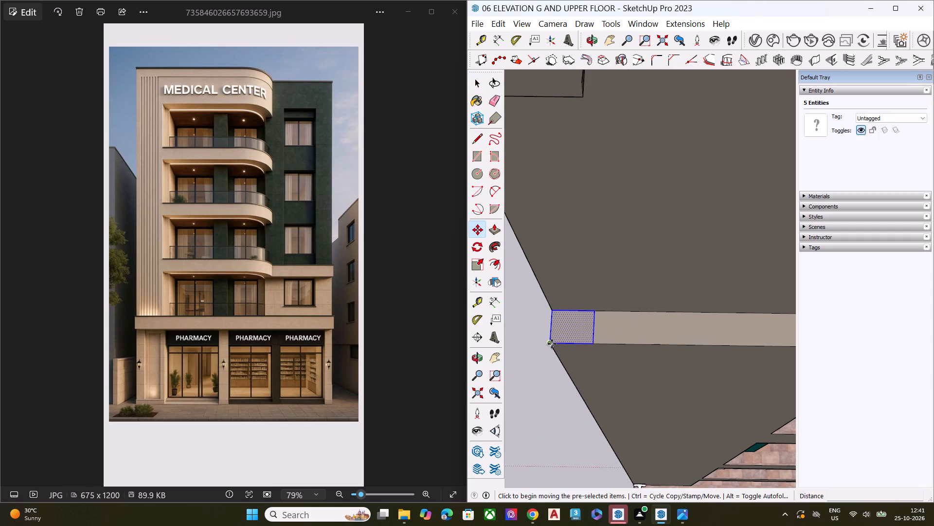
click(552, 344)
click(593, 342)
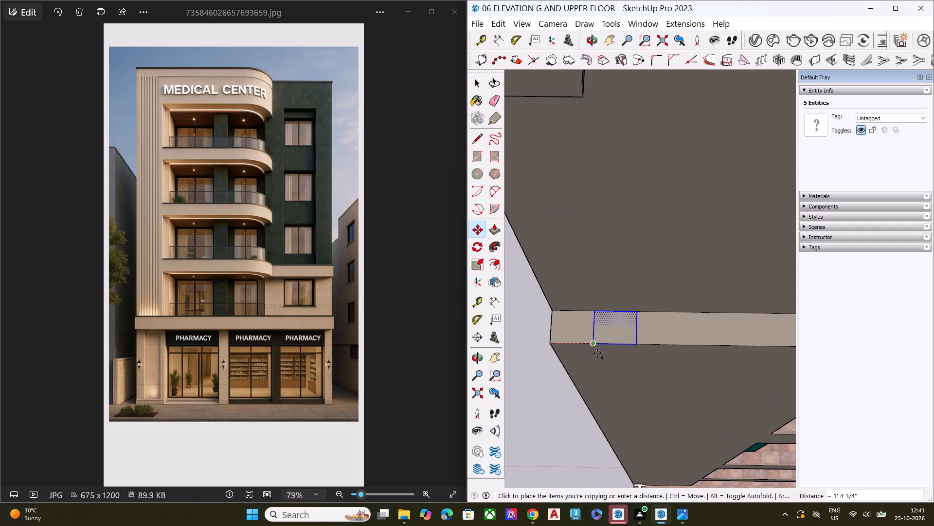
click(593, 344)
scroll(590, 328, down, 3)
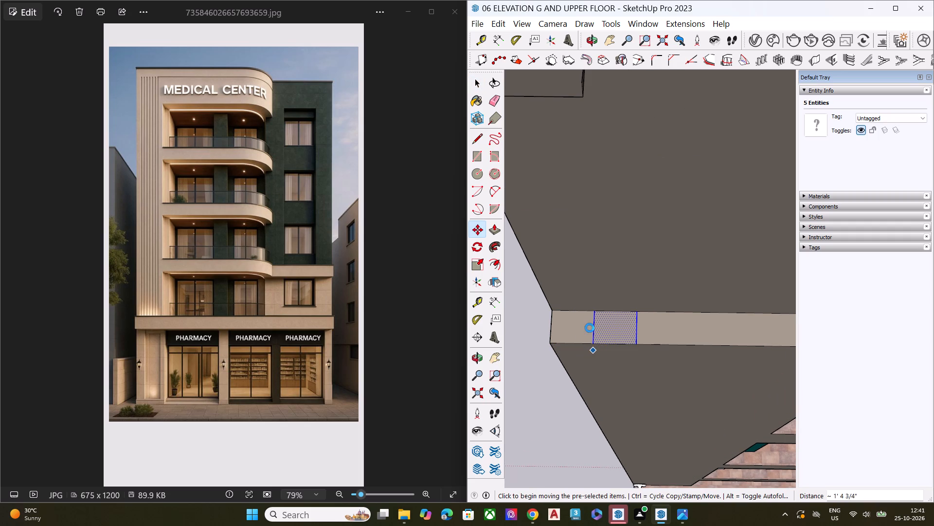
scroll(590, 328, down, 2)
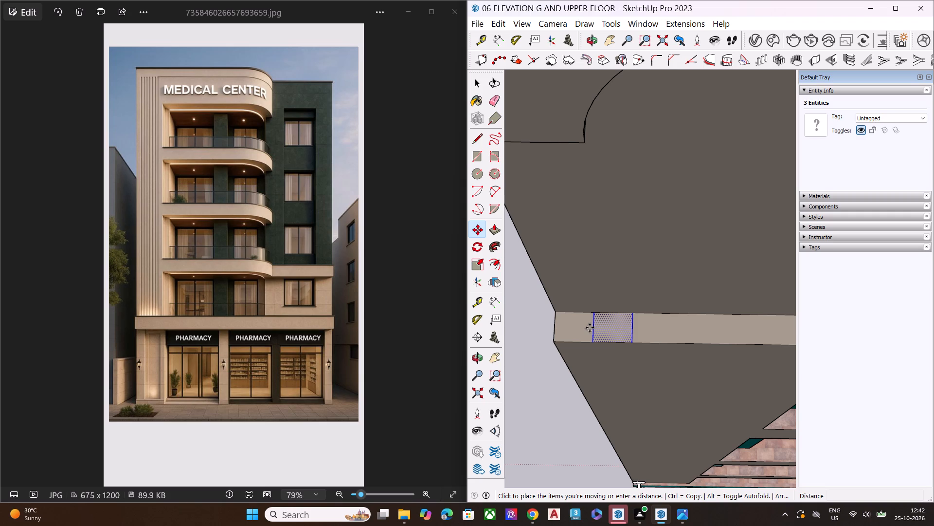
key(space)
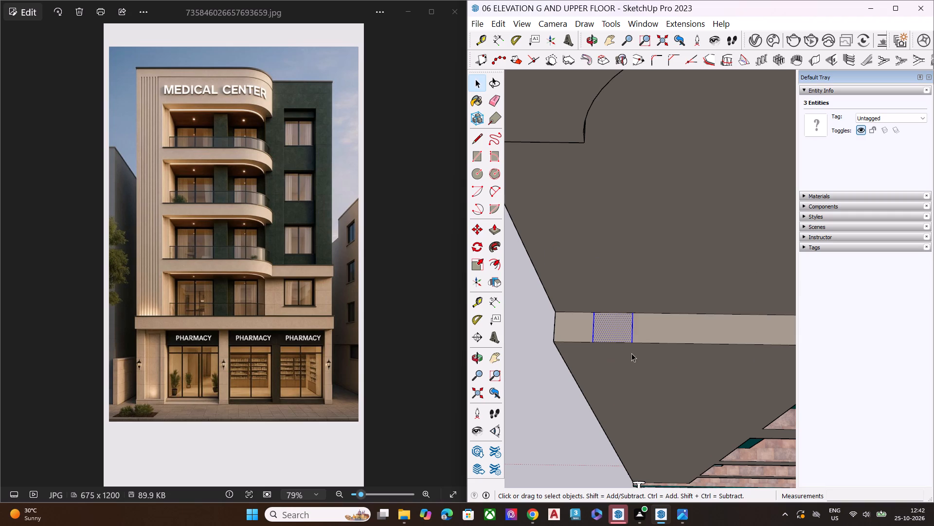
Copy the ledge segment two more times toward the window opening, end to end at 1' 4 3/4" spacing.
scroll(602, 336, up, 5)
key(m)
click(587, 344)
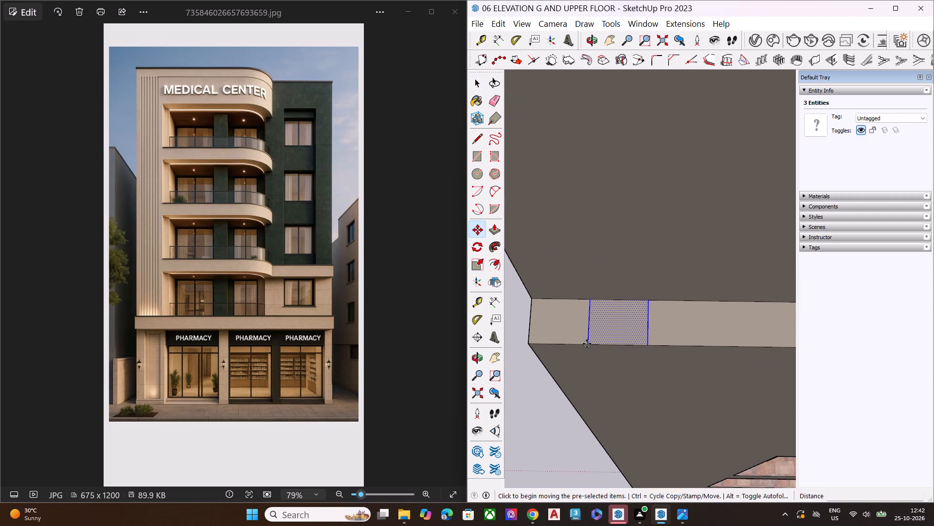
scroll(571, 347, down, 11)
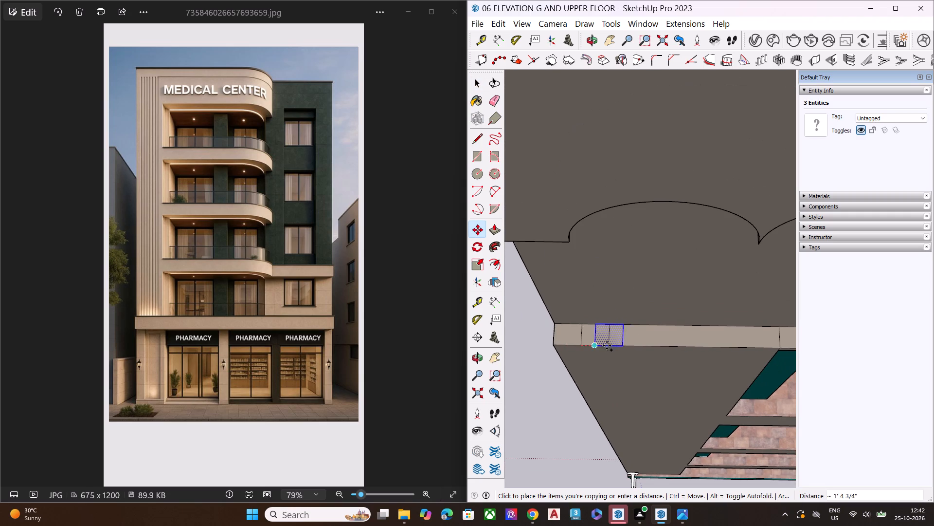
scroll(608, 345, up, 4)
scroll(608, 345, down, 1)
scroll(608, 345, up, 4)
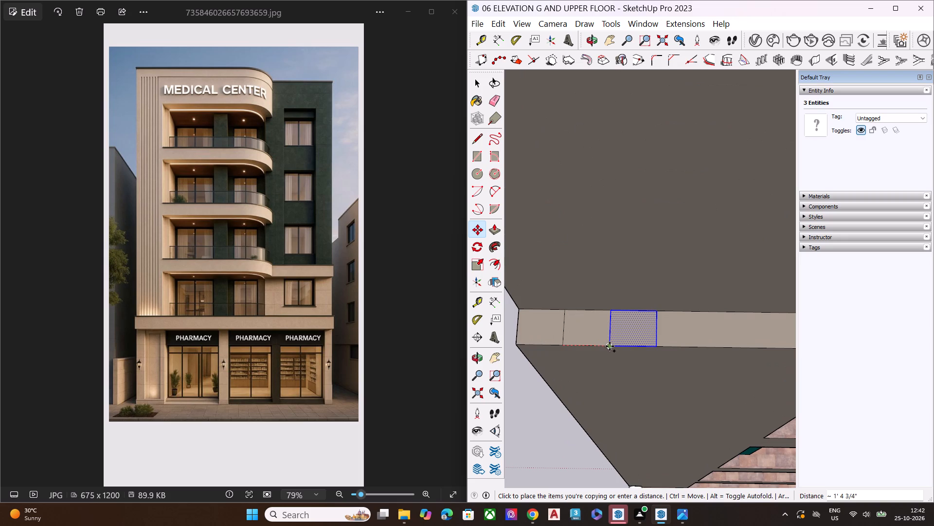
click(610, 346)
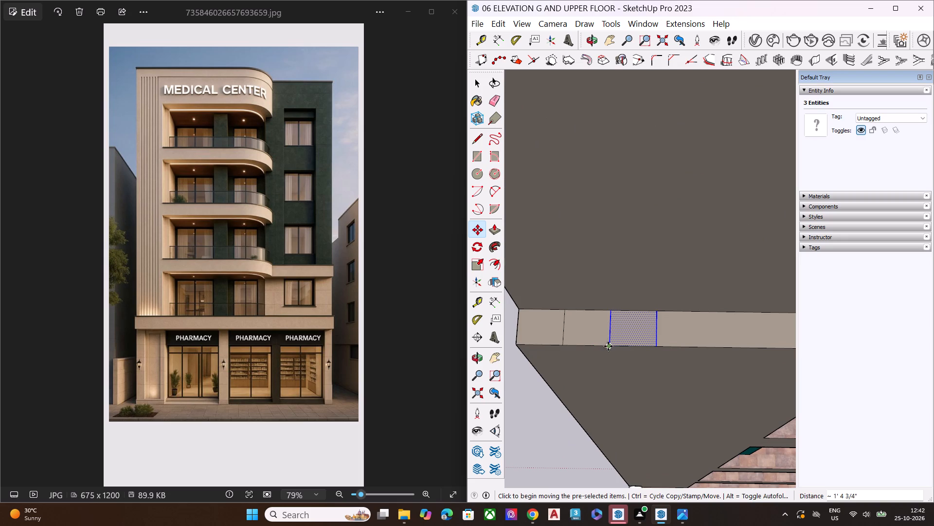
click(609, 346)
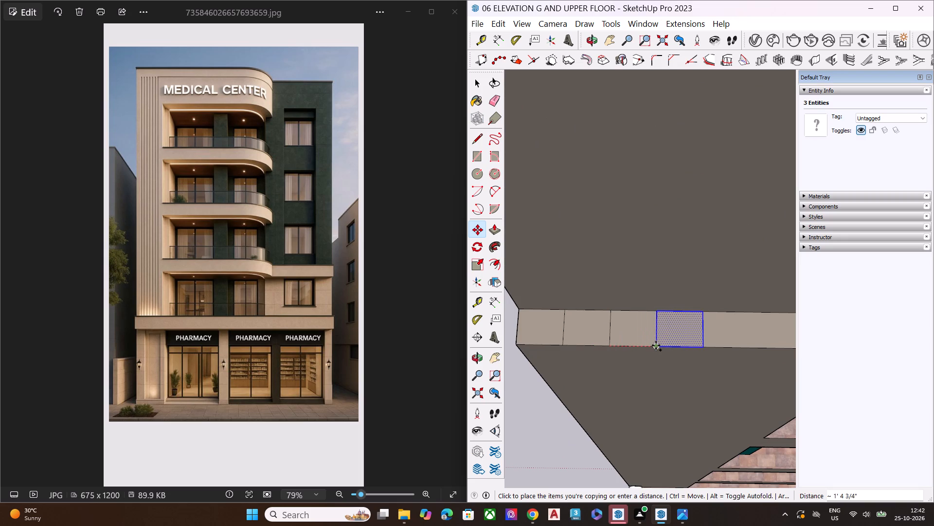
click(656, 345)
Add two further end-to-end copies of the segment along the ledge toward the window opening, each offset 1' 4 3/4".
scroll(558, 336, down, 13)
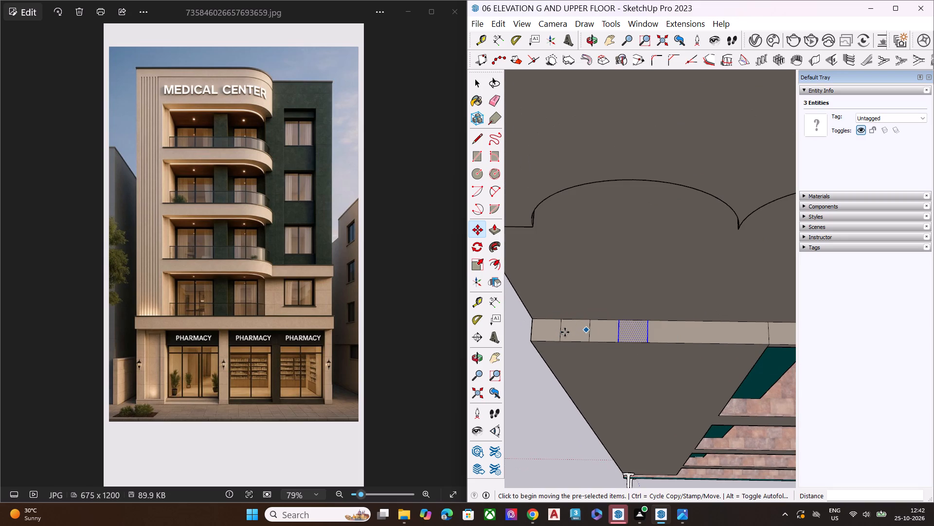
scroll(565, 332, down, 3)
middle_drag(707, 347, 685, 362)
scroll(701, 350, up, 6)
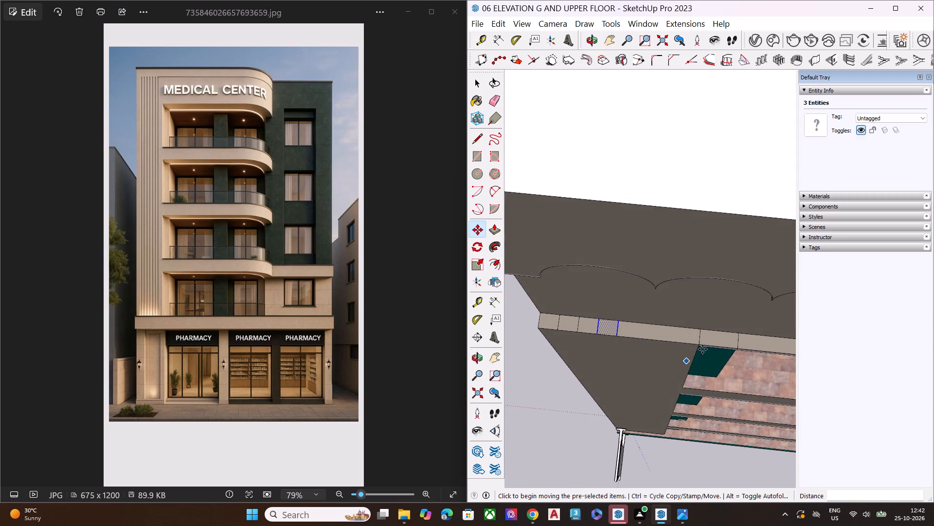
scroll(702, 349, up, 2)
scroll(601, 338, up, 6)
scroll(612, 338, down, 1)
middle_drag(660, 342, 692, 325)
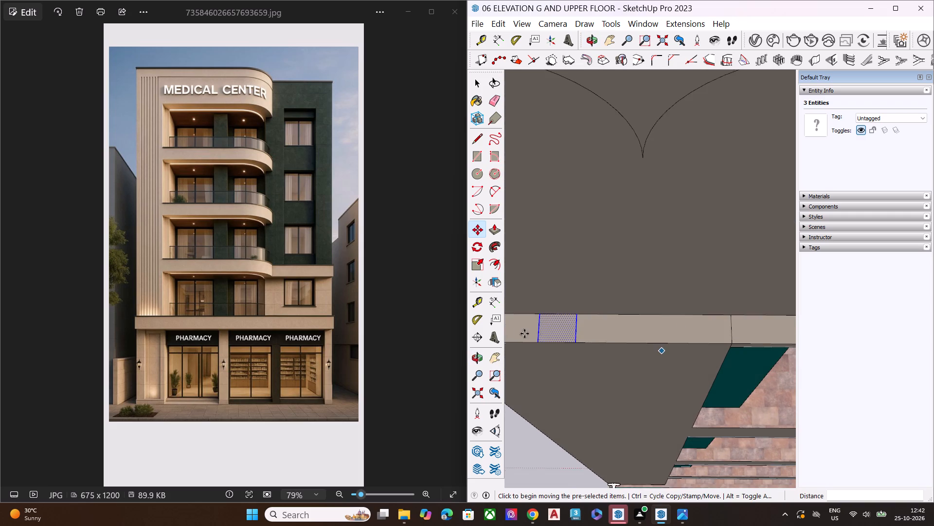
click(537, 343)
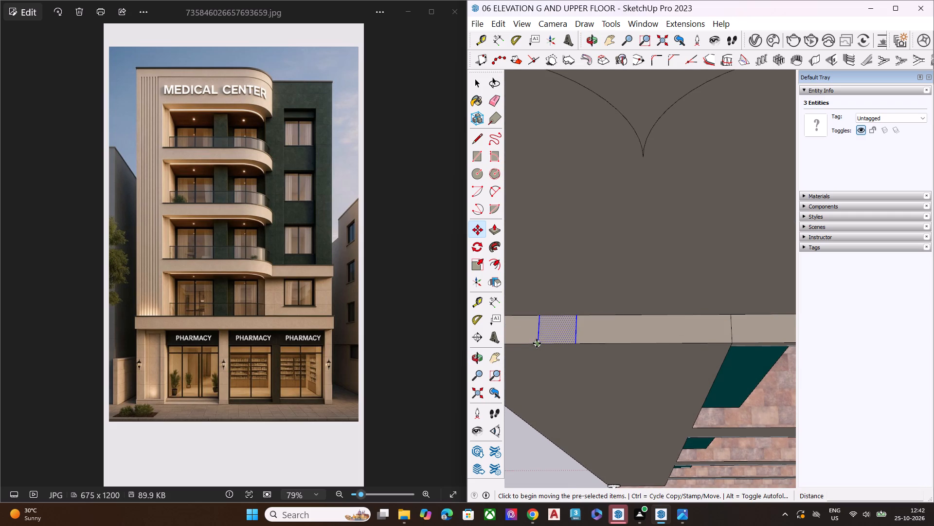
click(575, 344)
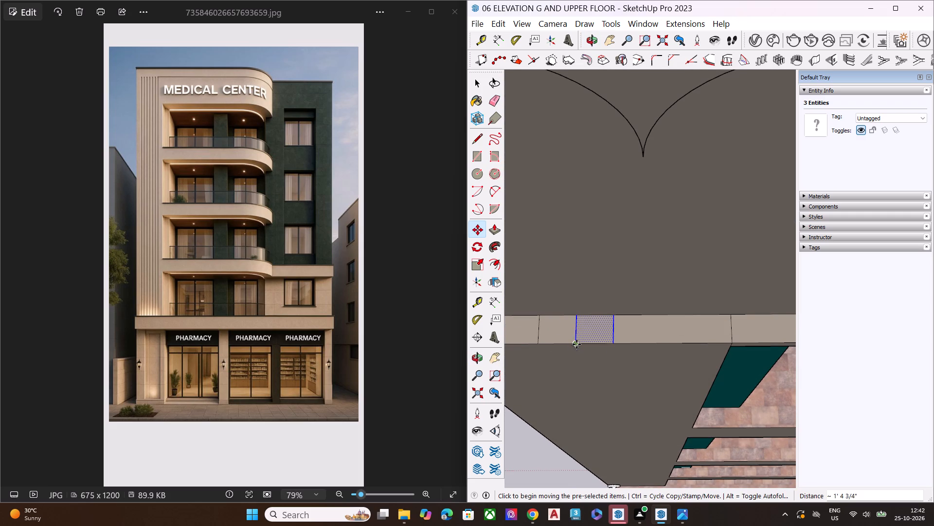
click(576, 344)
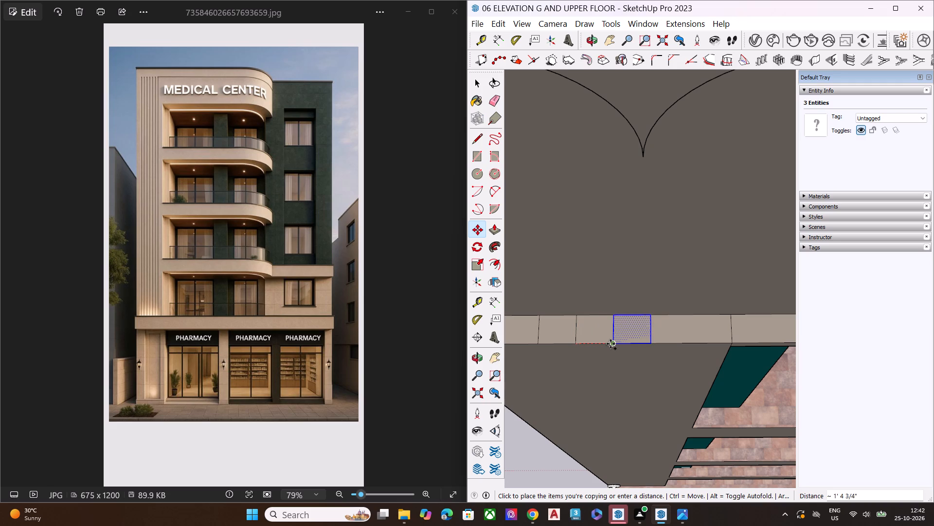
click(611, 344)
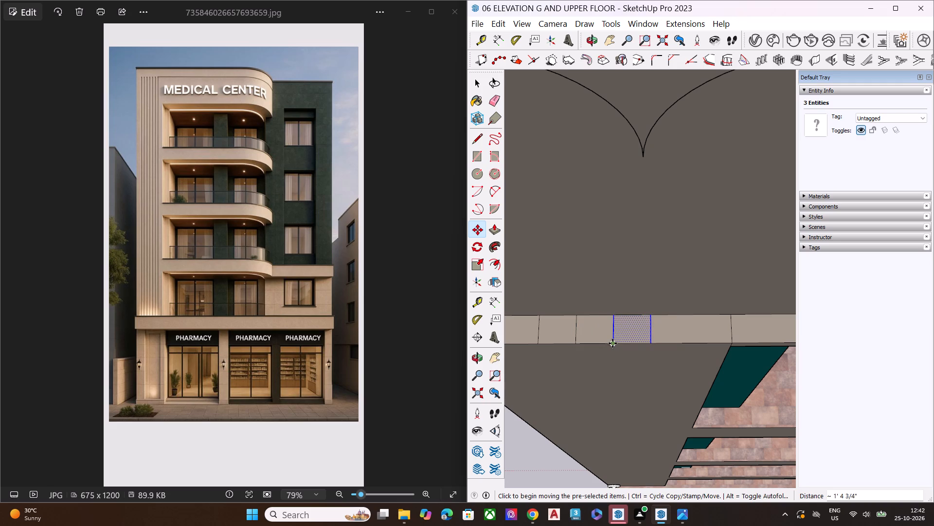
Place two more 1' 4 3/4" copies of the segment, ending just short of the line above the window opening's corner.
ctrl+click(612, 343)
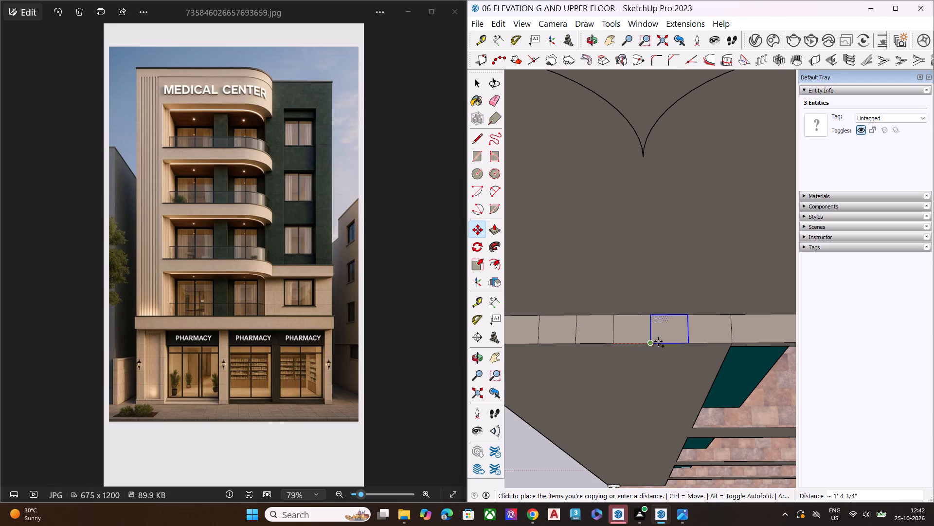
scroll(658, 341, up, 6)
click(648, 345)
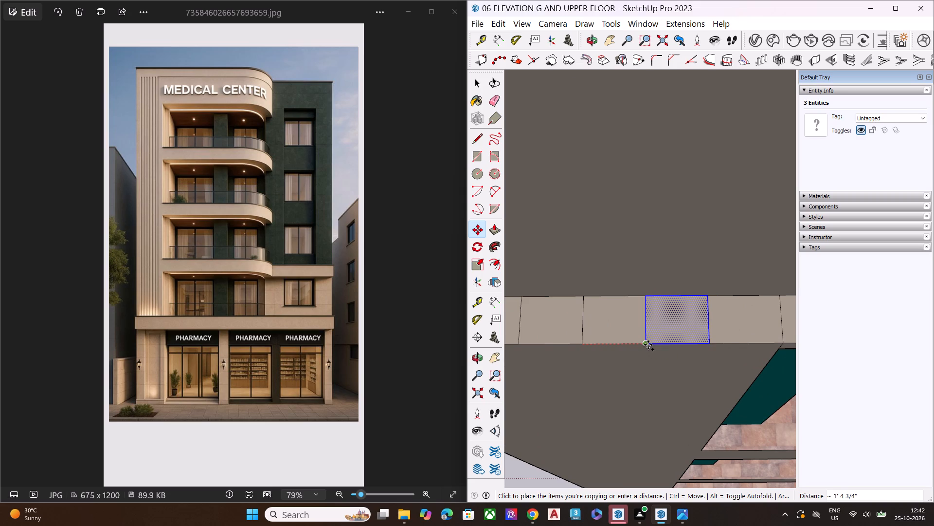
scroll(636, 351, up, 1)
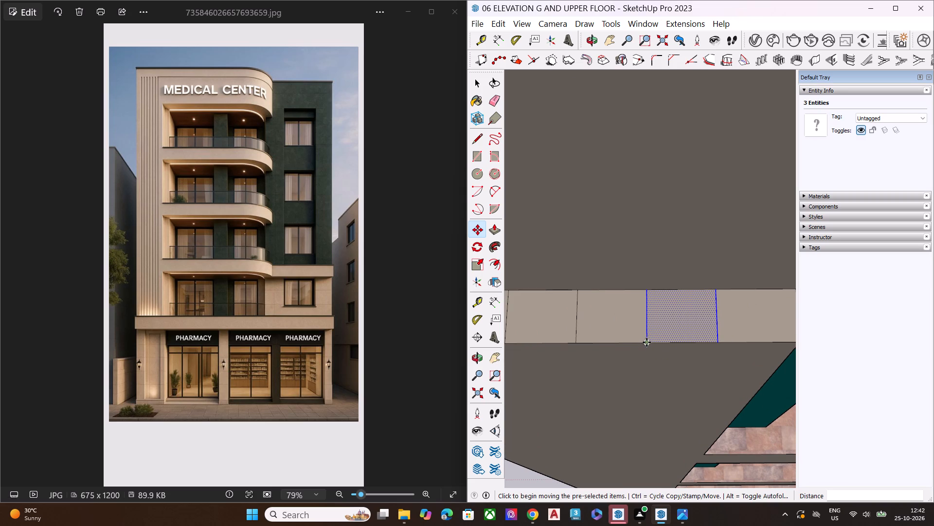
click(646, 342)
scroll(598, 343, down, 6)
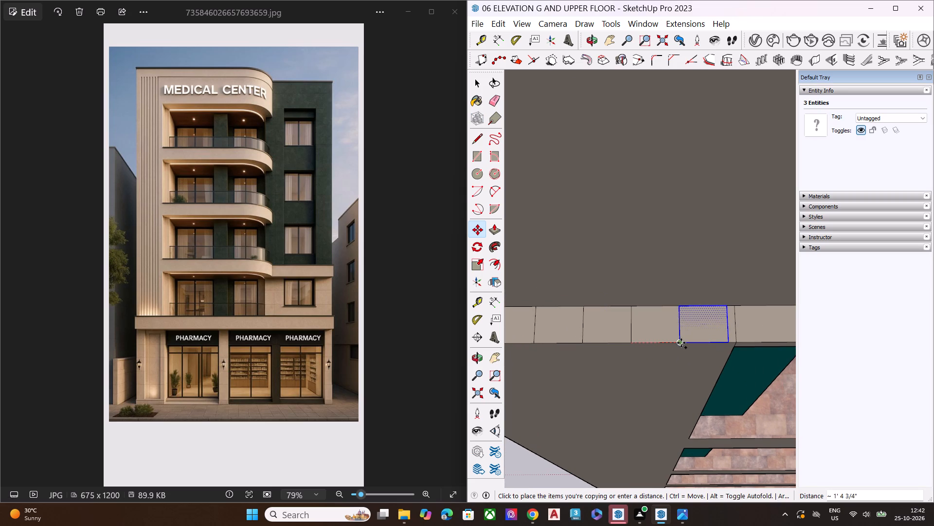
click(681, 343)
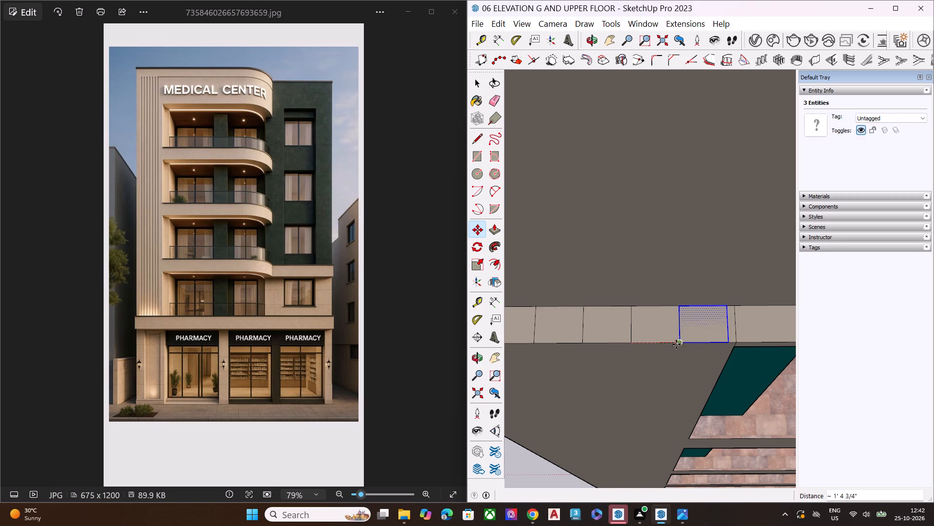
key(space)
Push the upper window opening's side face about 2 11/16" to align with the end edge of the last ledge segment.
scroll(610, 338, down, 5)
scroll(699, 317, up, 5)
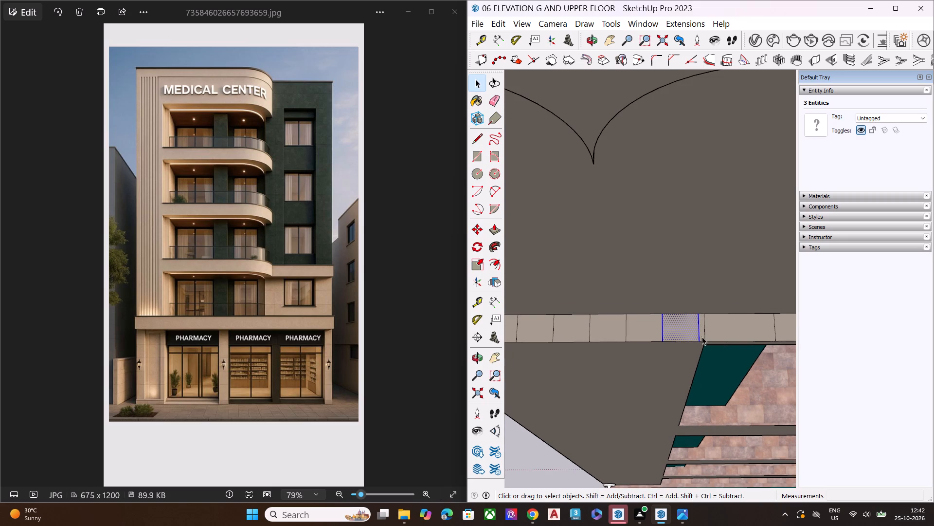
scroll(702, 337, up, 5)
middle_drag(709, 353, 675, 241)
scroll(694, 344, up, 9)
scroll(679, 301, up, 2)
middle_drag(682, 297, 605, 189)
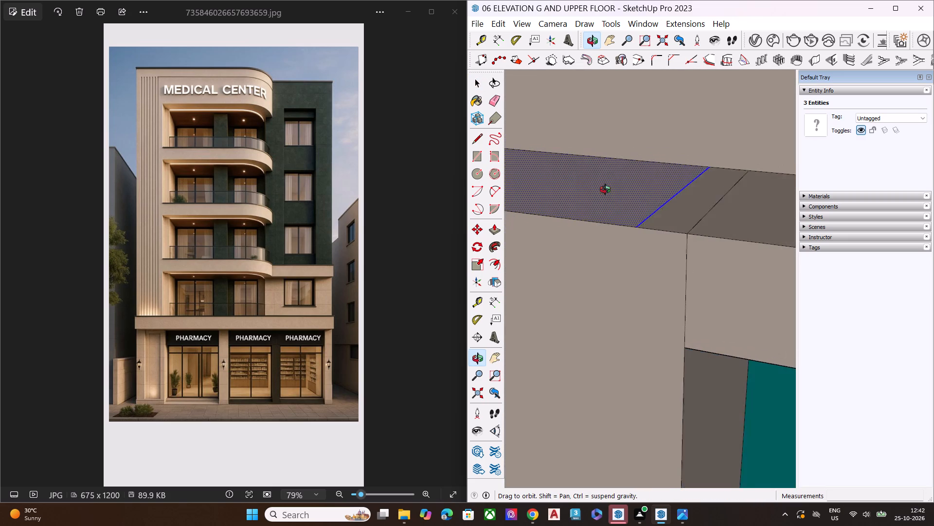
middle_drag(605, 189, 585, 185)
click(693, 412)
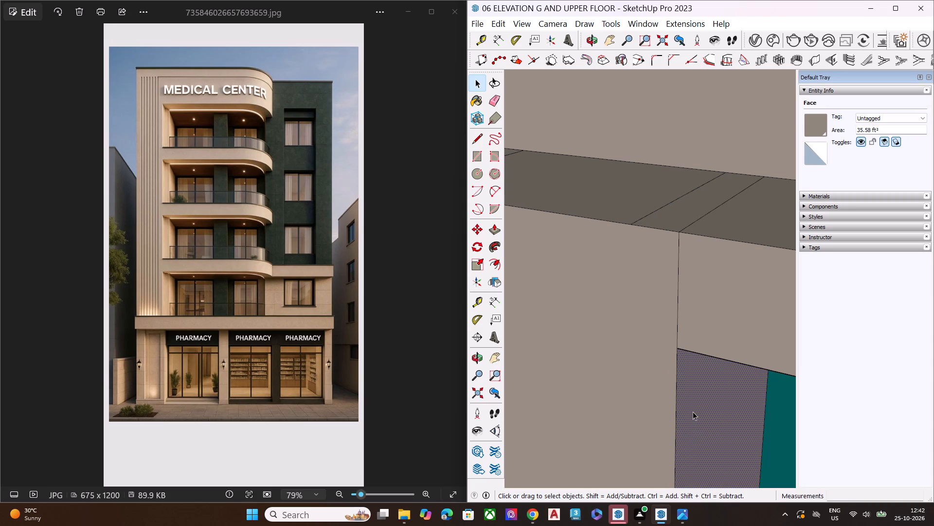
key(p)
click(693, 412)
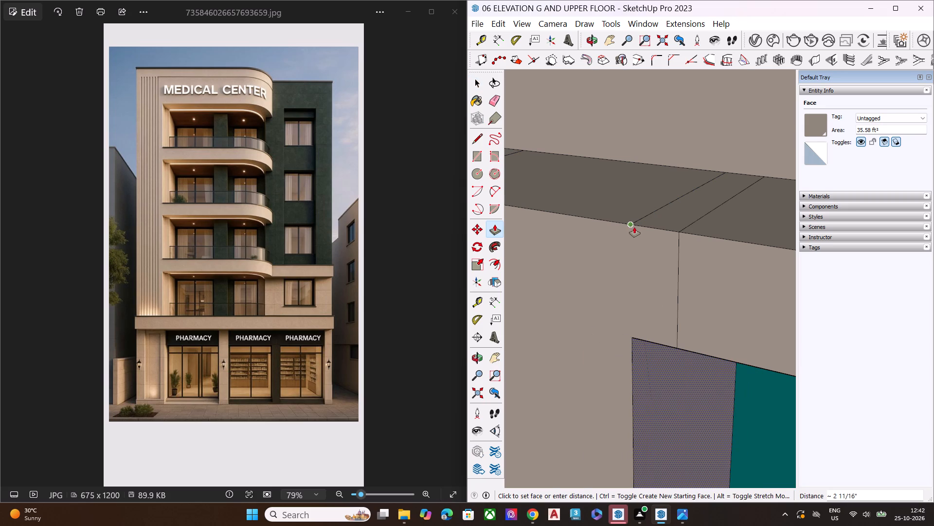
click(634, 224)
key(space)
middle_drag(674, 345, 711, 305)
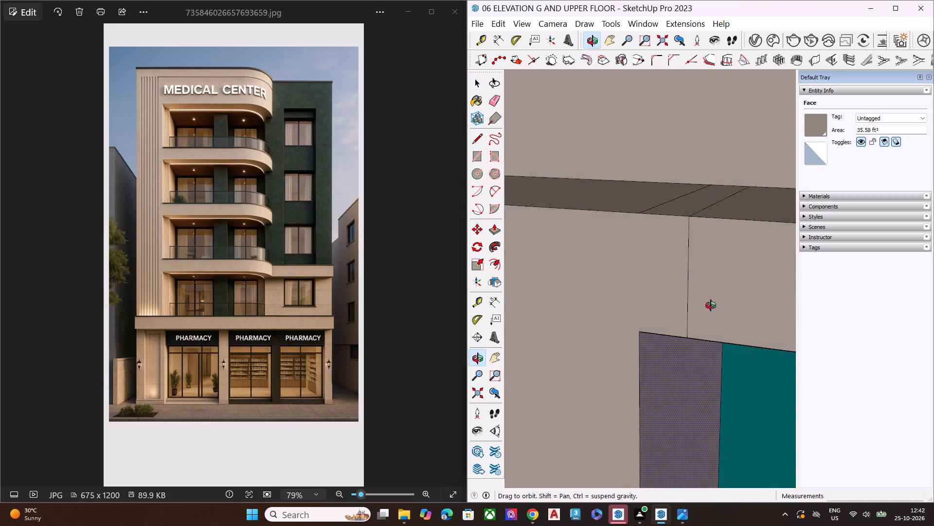
Draw a vertical line from the upper window opening's top corner up to the end of the last ledge segment's dividing line.
middle_drag(711, 305, 747, 231)
middle_drag(697, 322, 721, 455)
key(l)
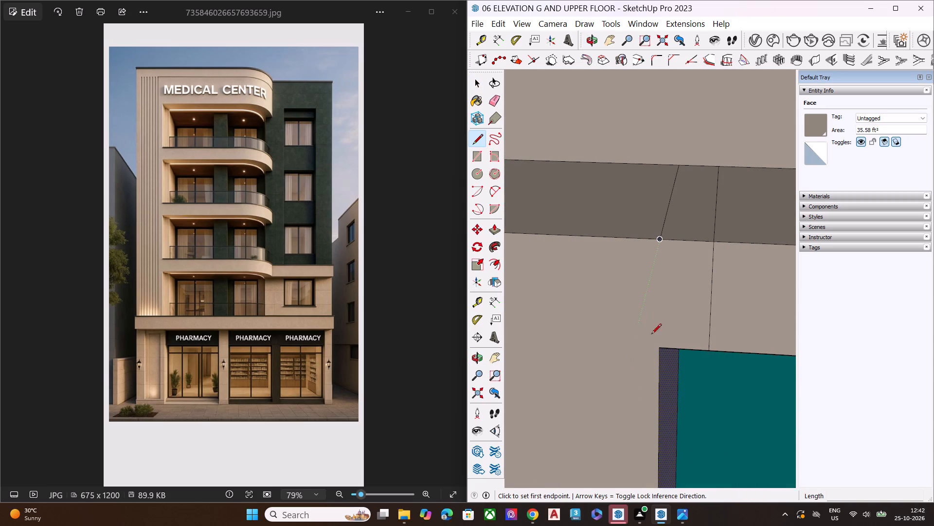
click(657, 351)
click(661, 238)
key(space)
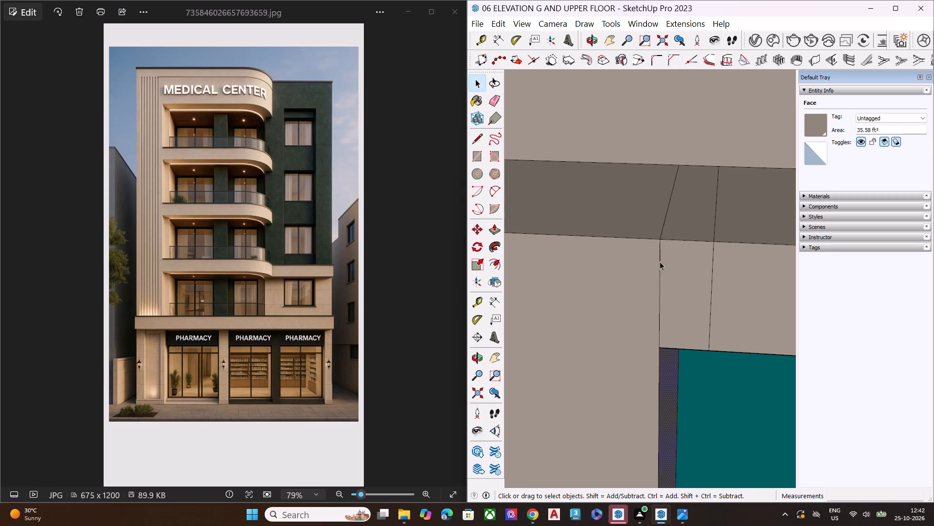
Examine the segmented ledge, the upper window opening and the whole front elevation from several angles.
middle_drag(660, 262, 695, 394)
scroll(705, 280, down, 16)
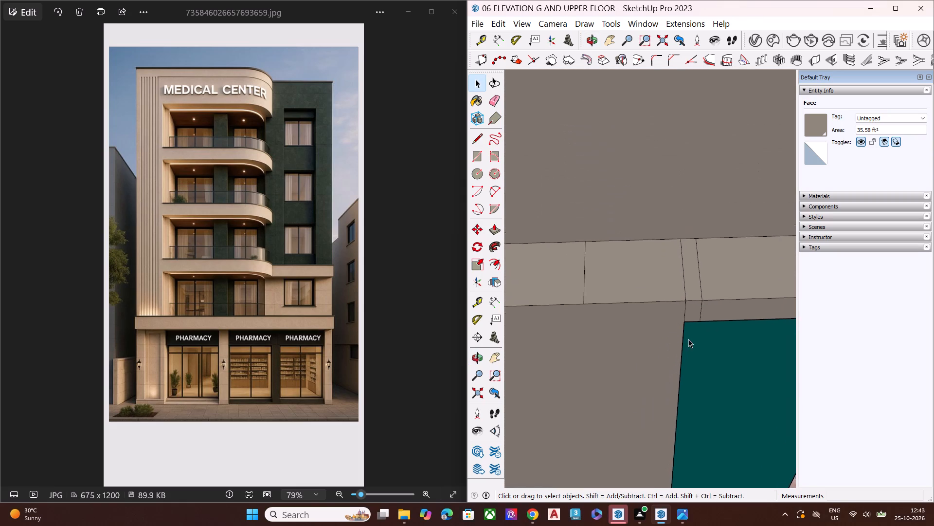
scroll(688, 339, down, 4)
scroll(687, 350, up, 1)
scroll(661, 331, down, 10)
scroll(655, 339, up, 1)
scroll(643, 336, down, 16)
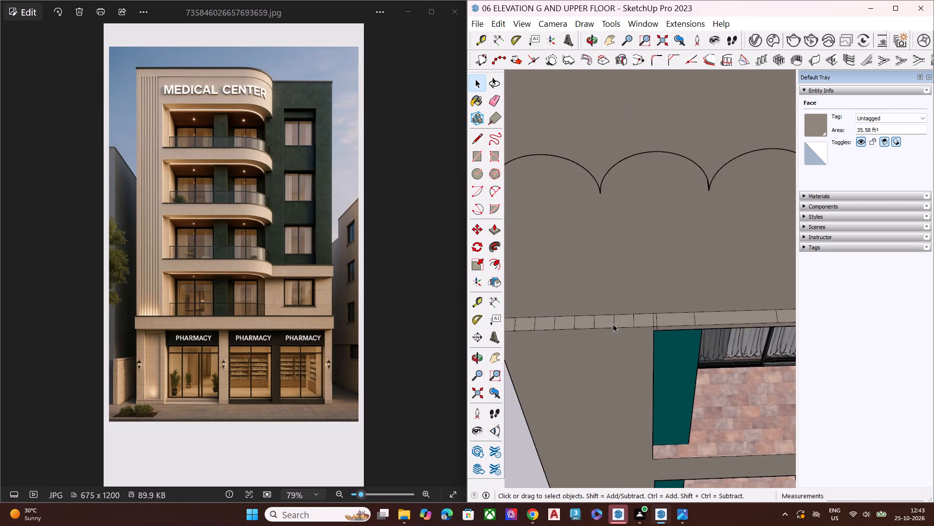
scroll(613, 324, down, 15)
scroll(622, 345, down, 6)
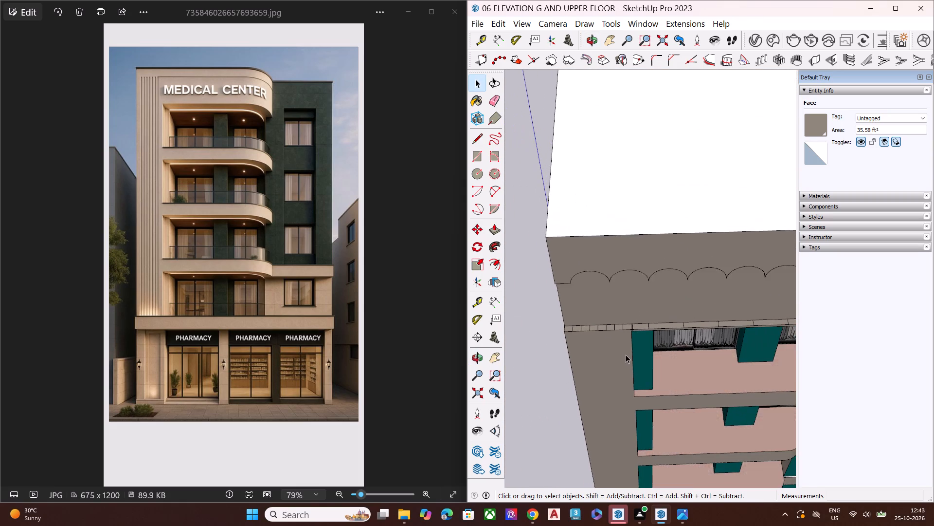
scroll(626, 355, down, 3)
middle_drag(637, 382, 636, 258)
scroll(619, 292, up, 1)
scroll(592, 282, down, 2)
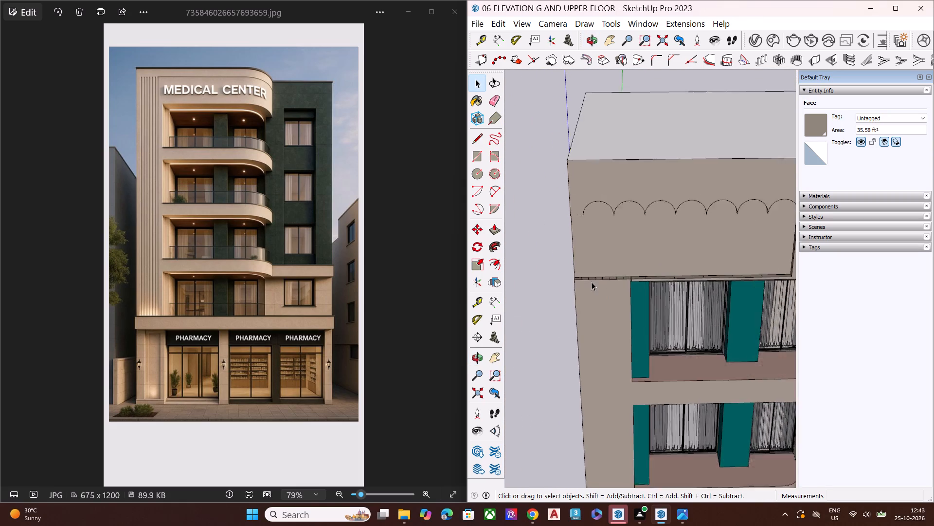
scroll(592, 282, down, 17)
middle_drag(677, 393, 661, 310)
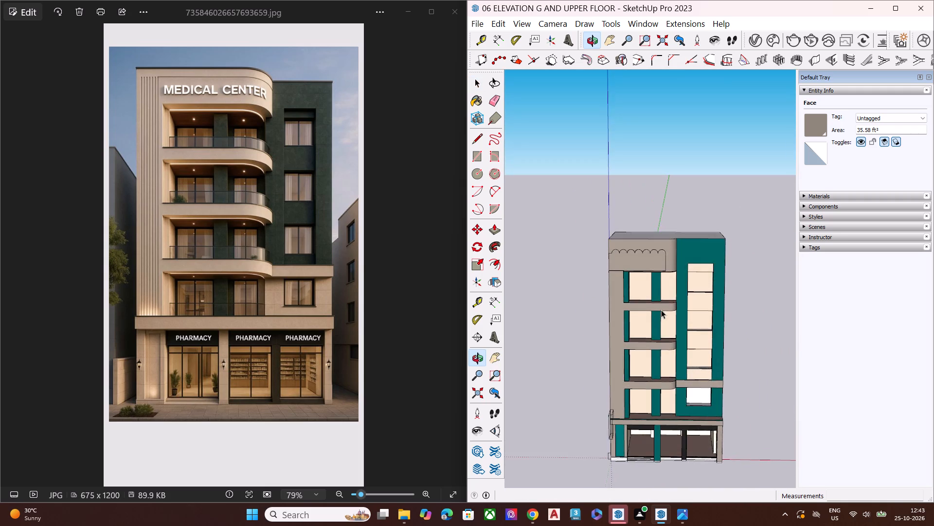
scroll(665, 314, up, 9)
scroll(509, 225, up, 12)
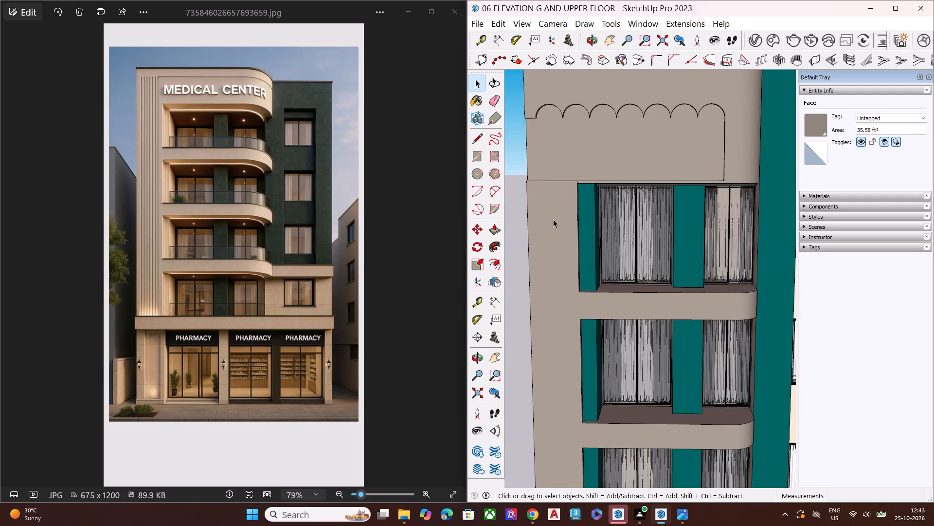
scroll(553, 219, up, 8)
scroll(531, 182, up, 1)
middle_drag(531, 182, 573, 330)
scroll(706, 271, down, 3)
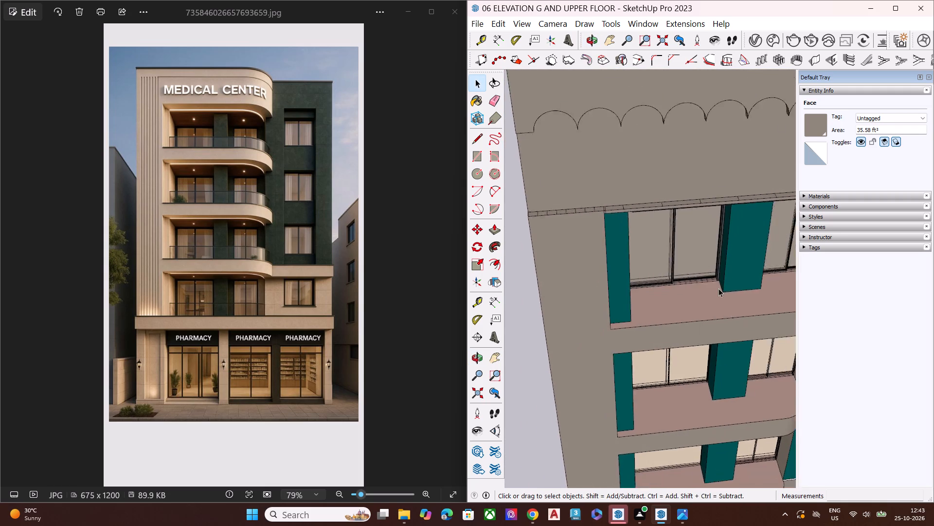
scroll(718, 288, down, 5)
Draw a 1' 4 3/4" wide arc across the first ledge segment between its side midpoints, bulging 5 7/8" toward the front edge.
middle_drag(698, 344, 629, 394)
scroll(631, 298, up, 7)
scroll(626, 285, down, 1)
scroll(626, 285, up, 2)
middle_drag(623, 292, 660, 344)
scroll(626, 309, up, 4)
scroll(593, 266, down, 1)
scroll(593, 266, up, 2)
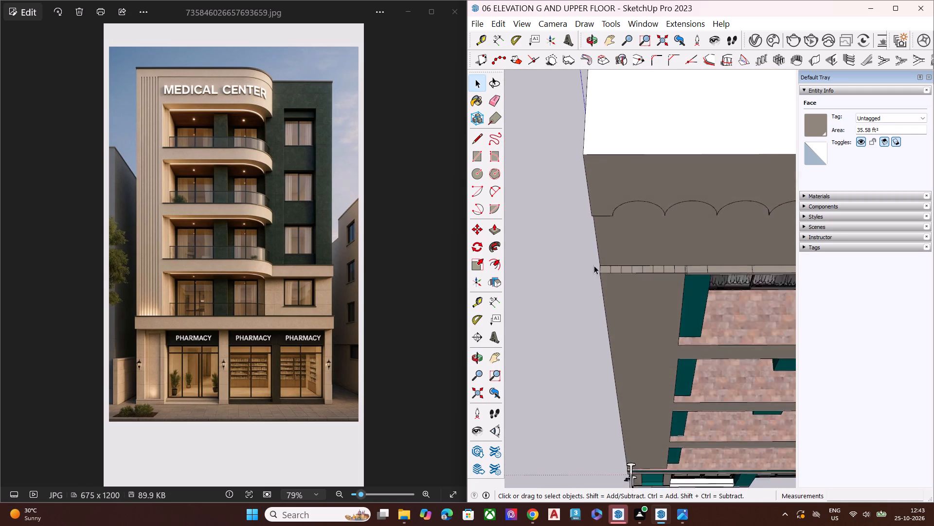
scroll(594, 265, up, 3)
scroll(642, 280, up, 7)
middle_drag(591, 314, 591, 350)
key(a)
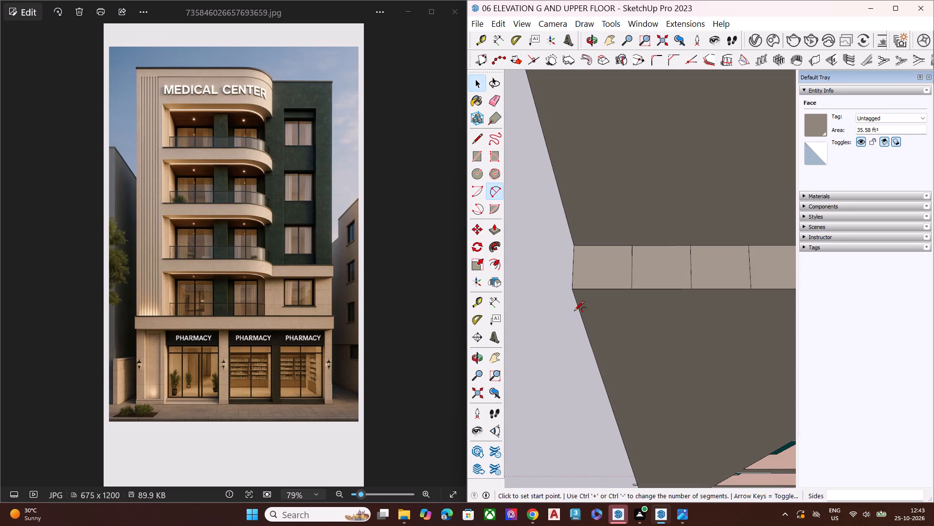
click(572, 269)
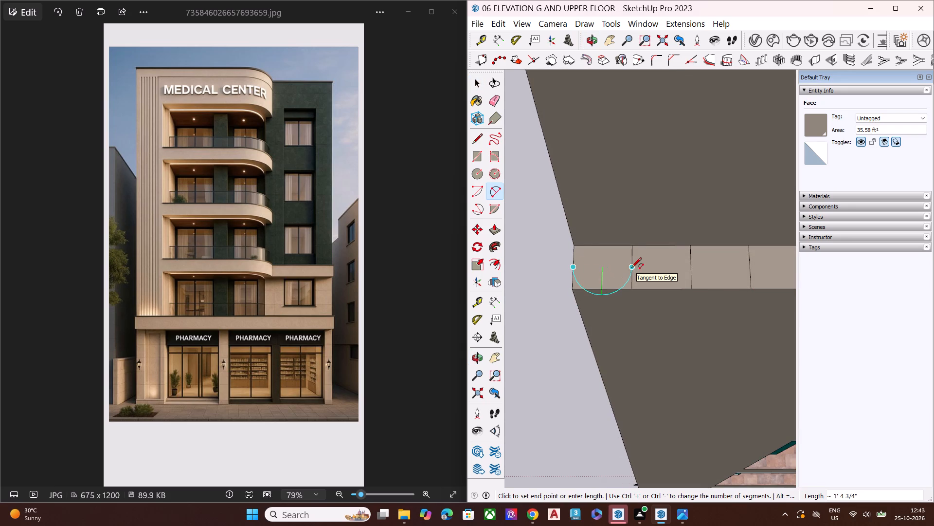
click(631, 268)
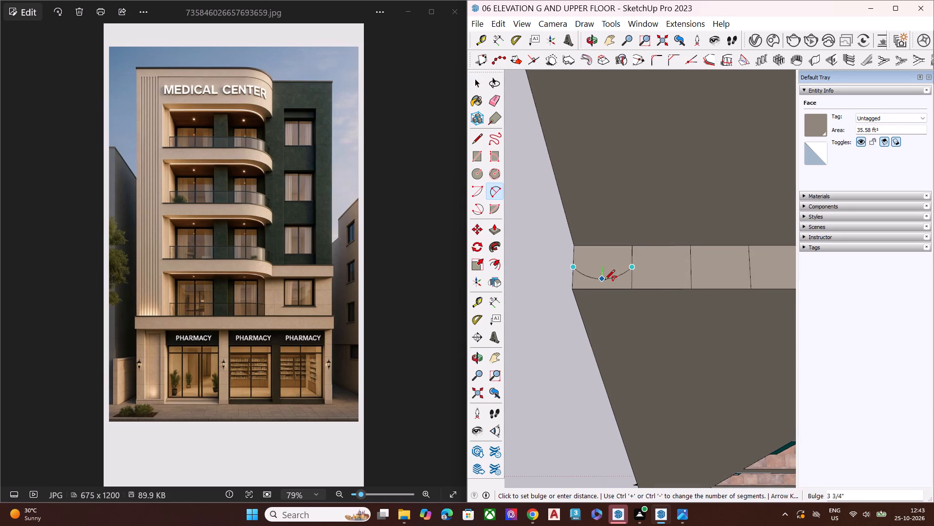
scroll(605, 281, up, 2)
scroll(605, 282, down, 1)
scroll(605, 283, up, 3)
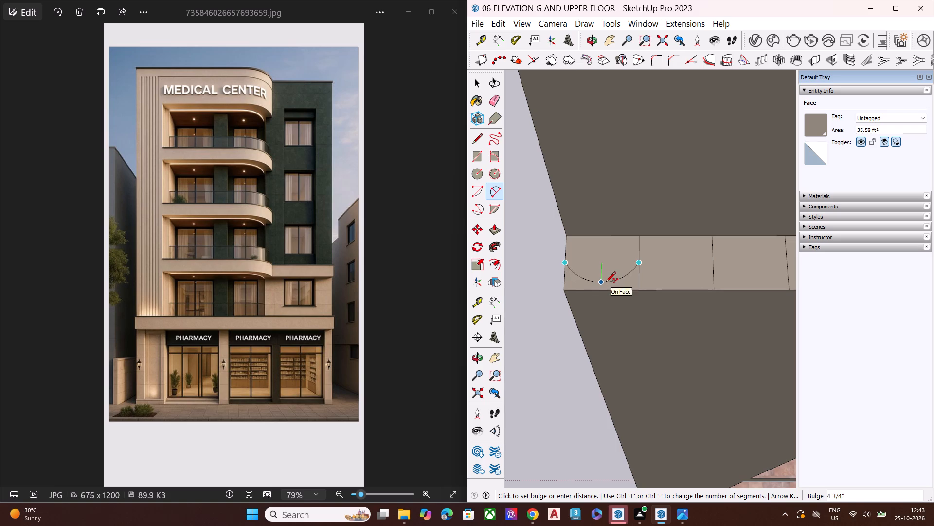
scroll(601, 284, up, 8)
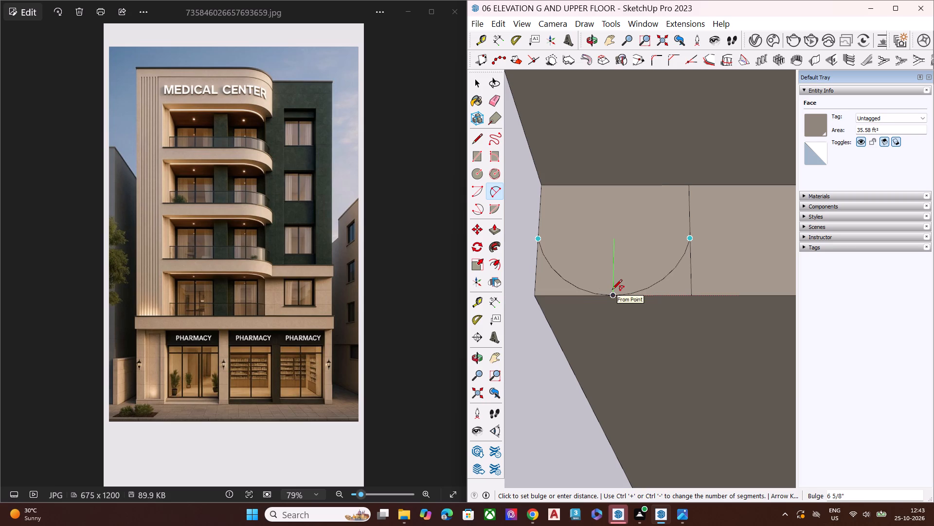
click(613, 289)
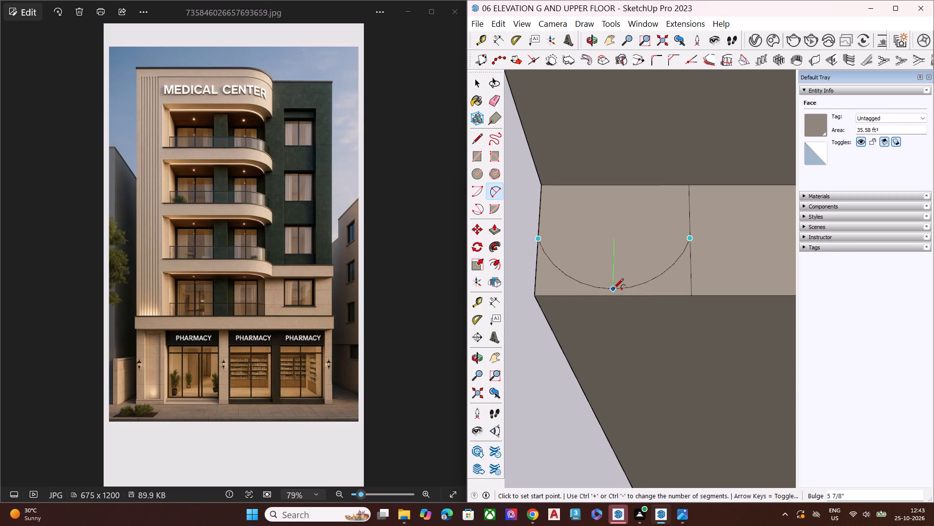
Set the new ledge arc's segment count to 30.
key(space)
click(606, 289)
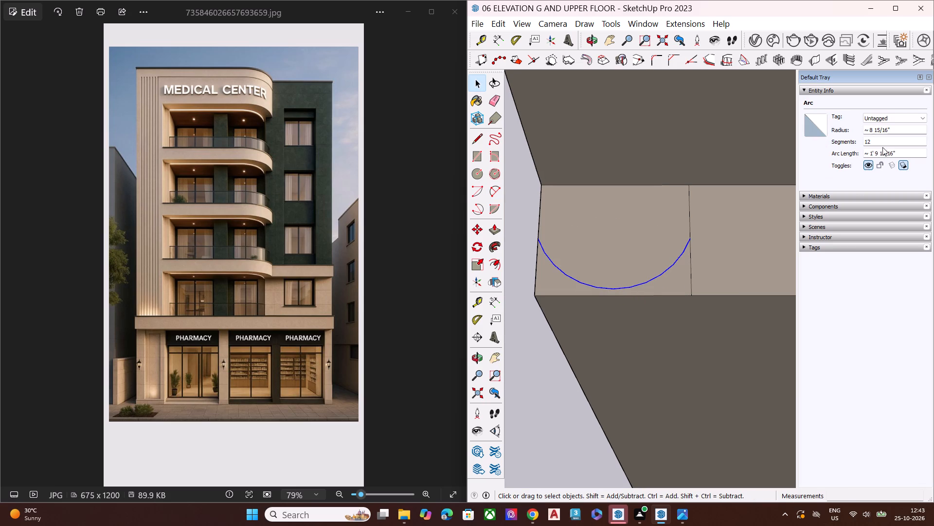
click(884, 145)
key(BackSpace)
key(BackSpace)
key(BackSpace)
key(BackSpace)
text(30)
key(Return)
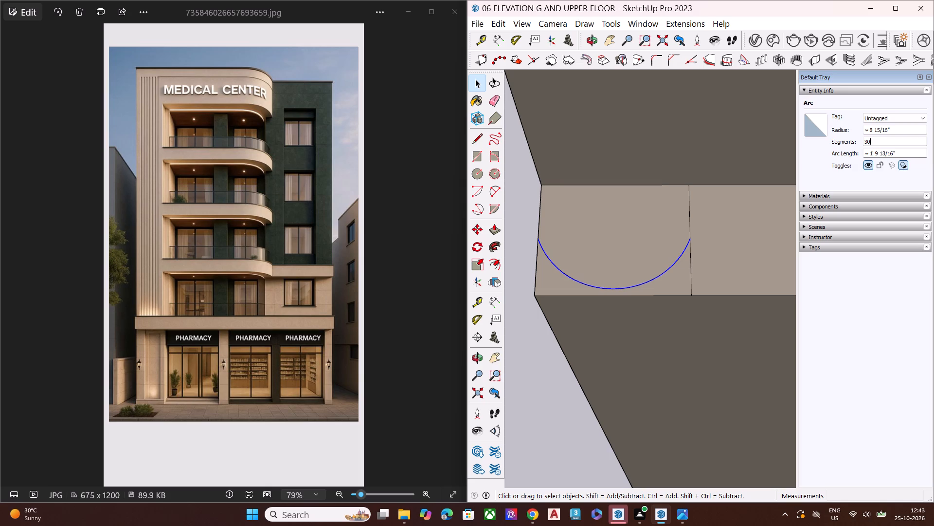
key(space)
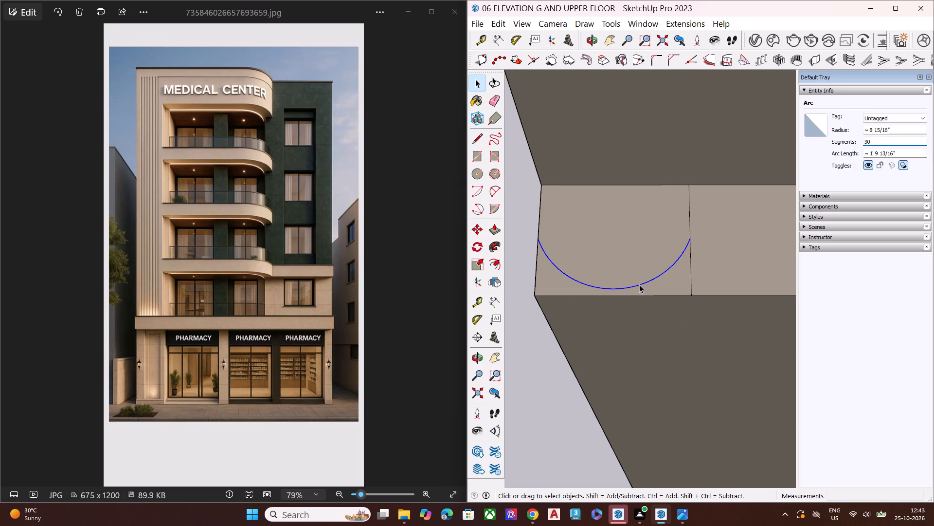
Copy the arc 1' 4 3/4" along the ledge into the second segment, joining the first arc end to end.
click(640, 285)
scroll(498, 312, down, 6)
scroll(619, 314, up, 2)
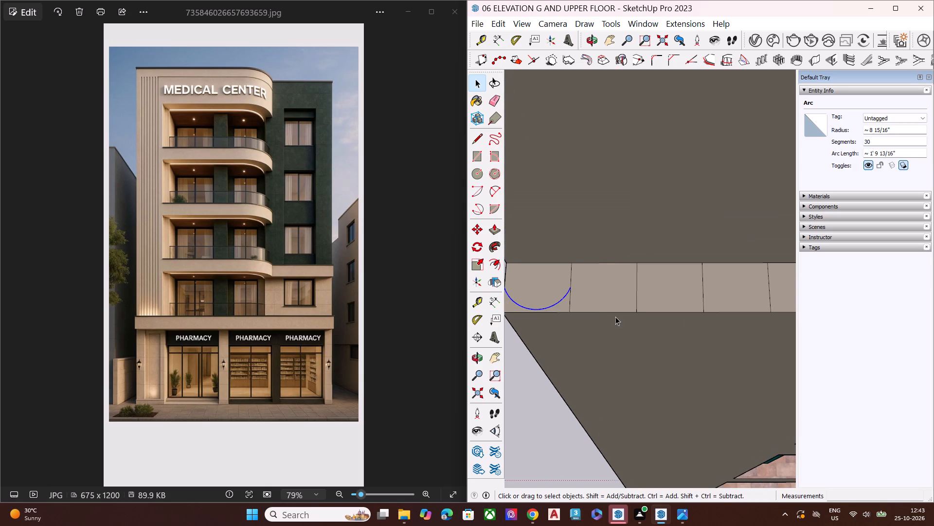
key(m)
scroll(514, 306, up, 8)
scroll(672, 328, down, 7)
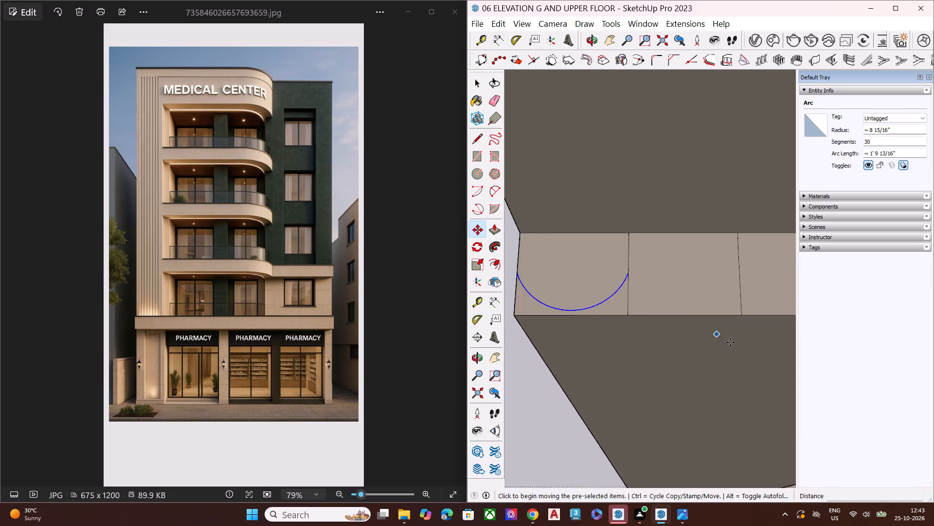
scroll(730, 342, down, 1)
scroll(603, 303, up, 8)
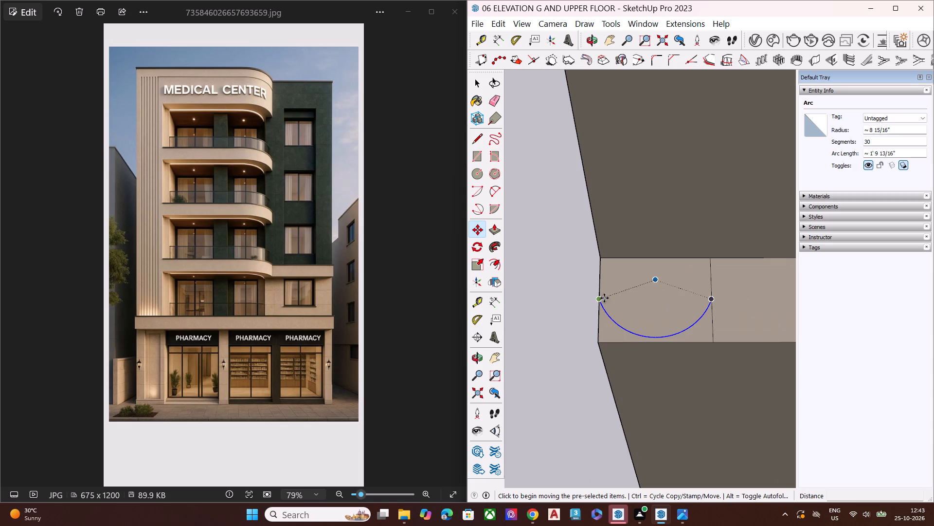
click(600, 299)
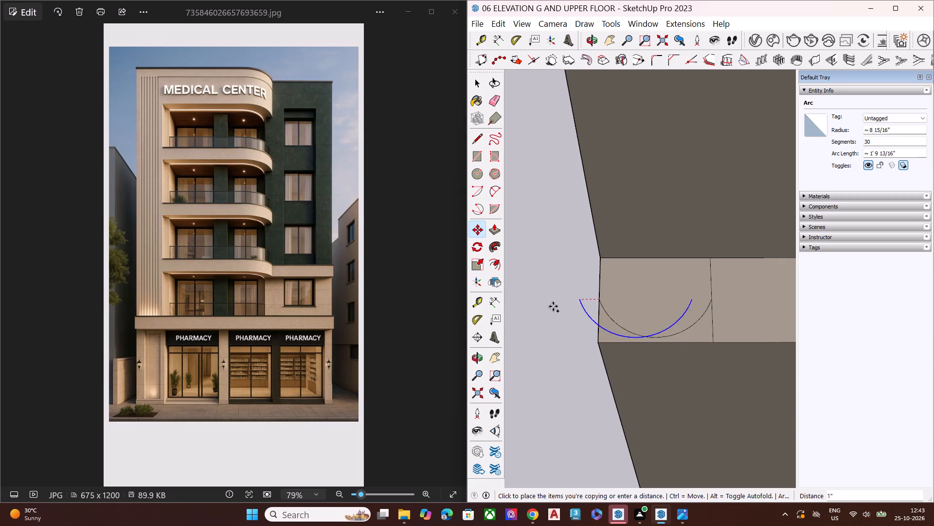
scroll(546, 307, down, 6)
scroll(598, 303, down, 1)
scroll(598, 303, up, 8)
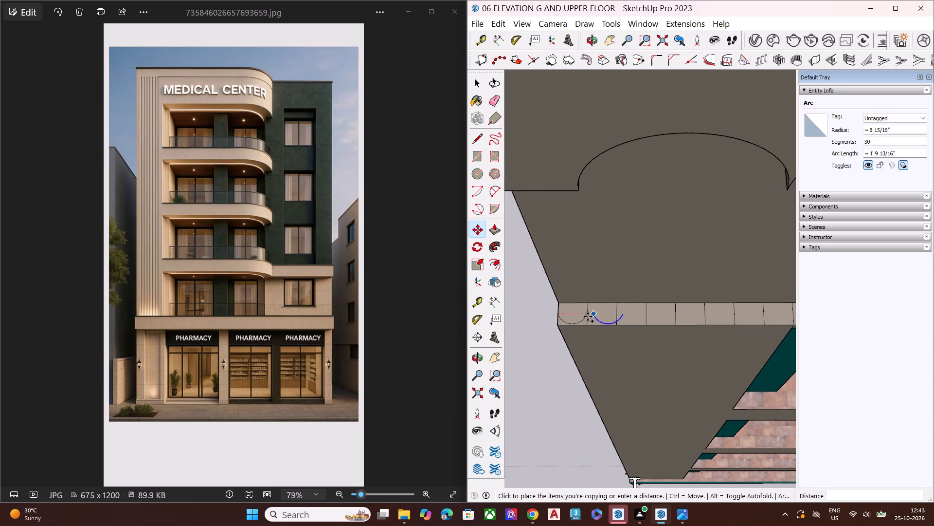
scroll(588, 317, up, 6)
scroll(582, 316, down, 1)
scroll(582, 316, up, 4)
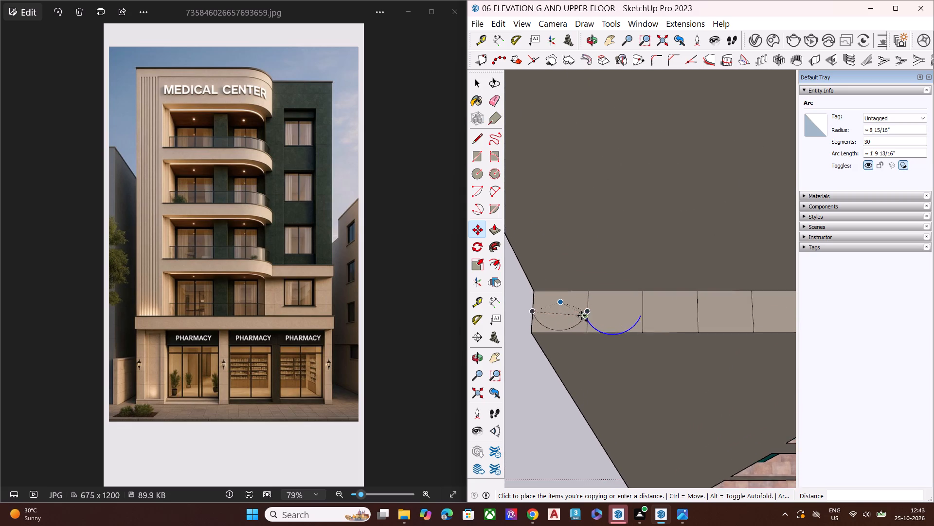
scroll(581, 316, up, 2)
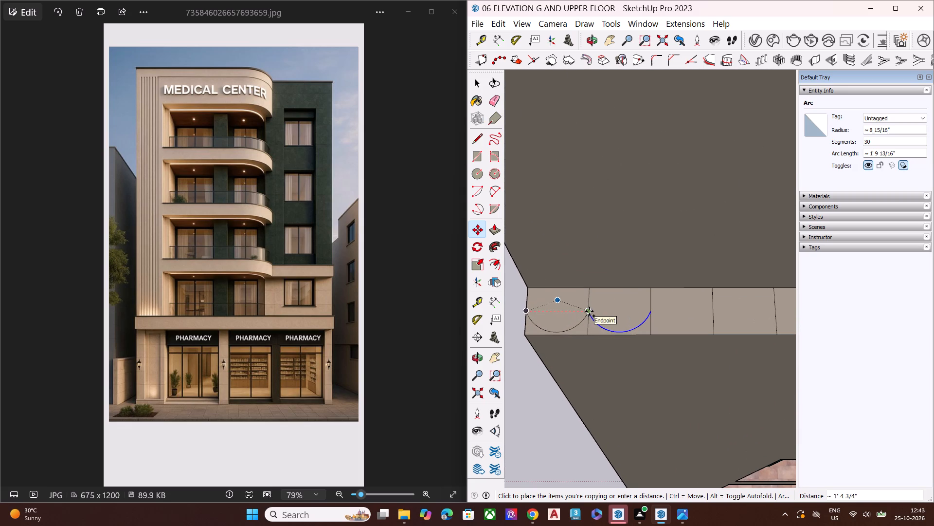
click(587, 312)
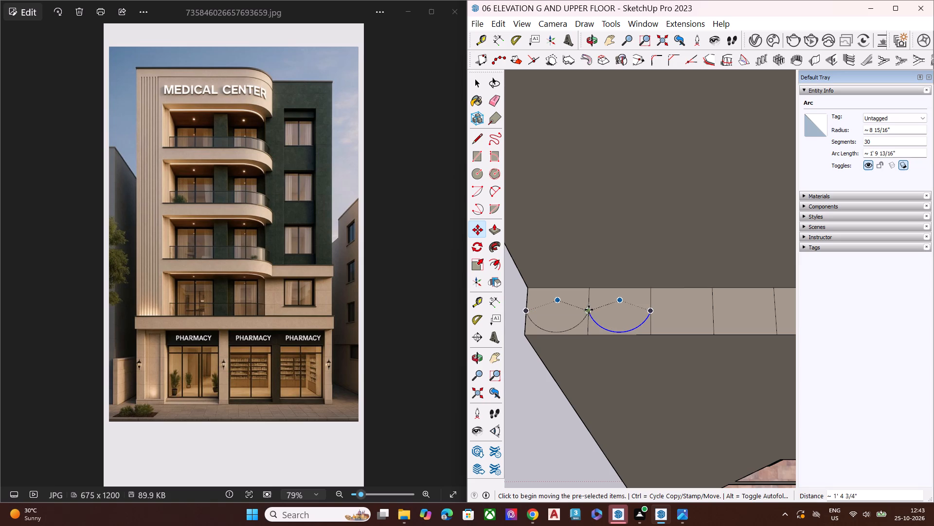
Place two more end-to-end copies of the arc in the third and fourth ledge segments, each offset 1' 4 3/4".
click(588, 312)
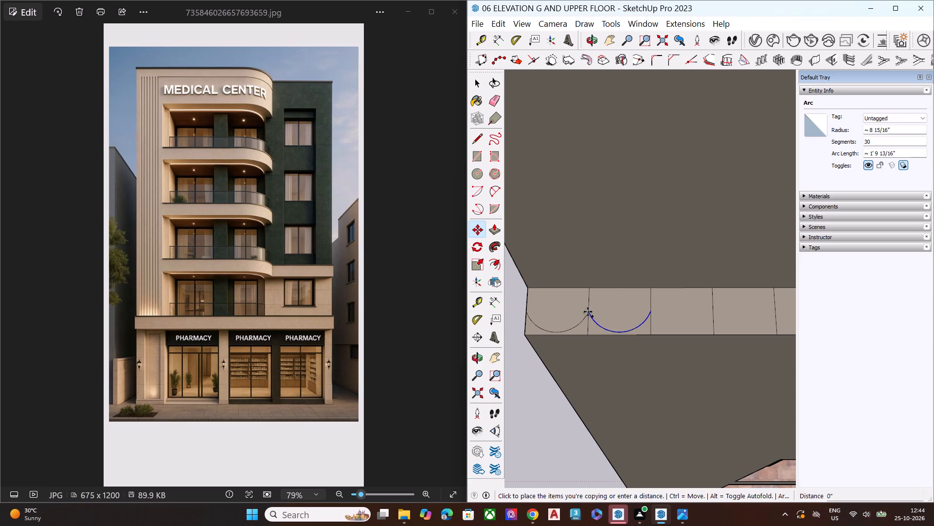
scroll(651, 310, up, 8)
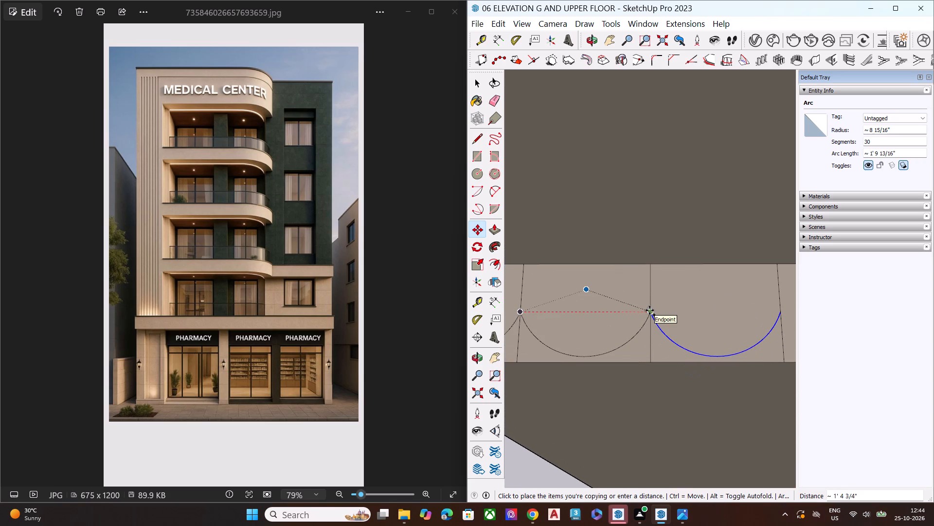
click(650, 313)
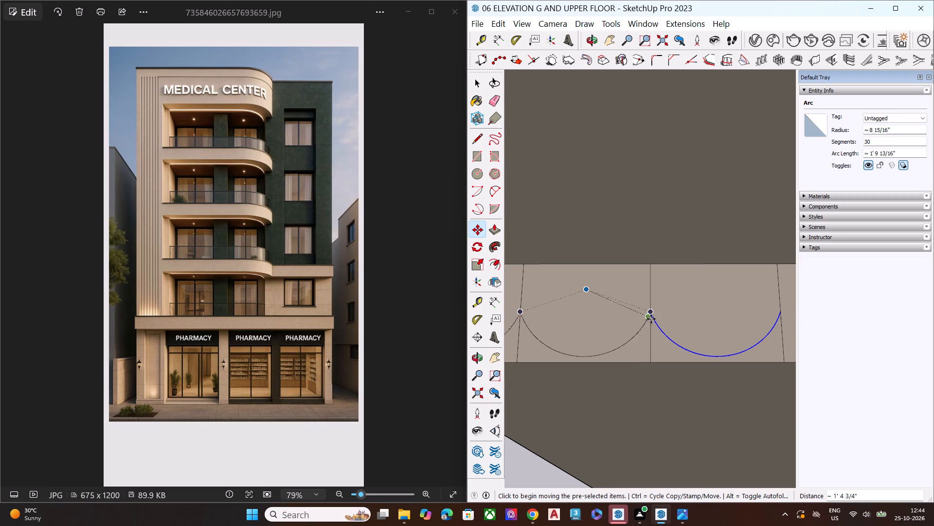
click(650, 311)
scroll(594, 309, down, 1)
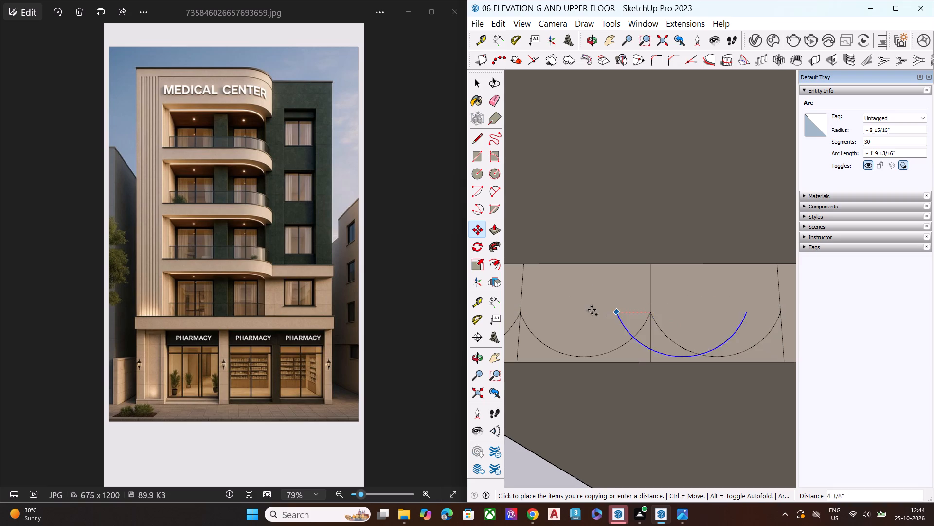
scroll(592, 310, down, 5)
scroll(689, 322, up, 8)
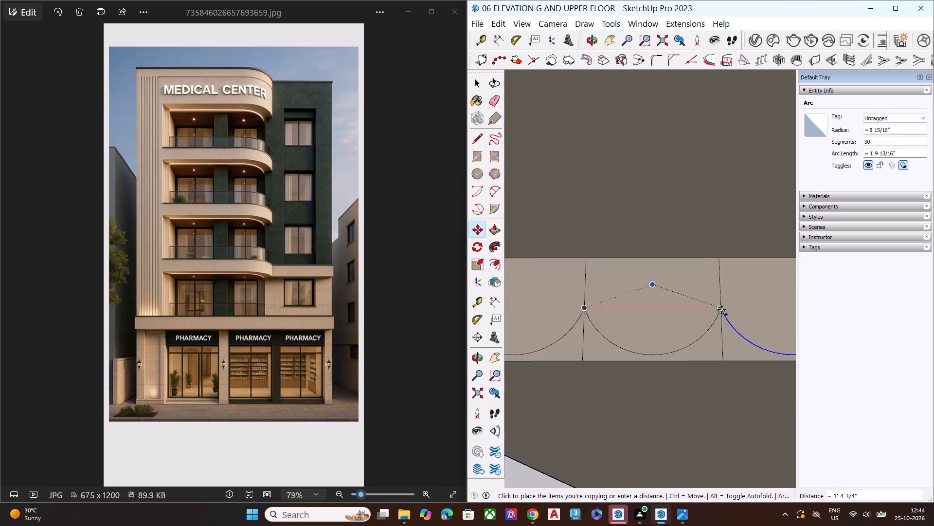
click(721, 307)
scroll(574, 312, down, 9)
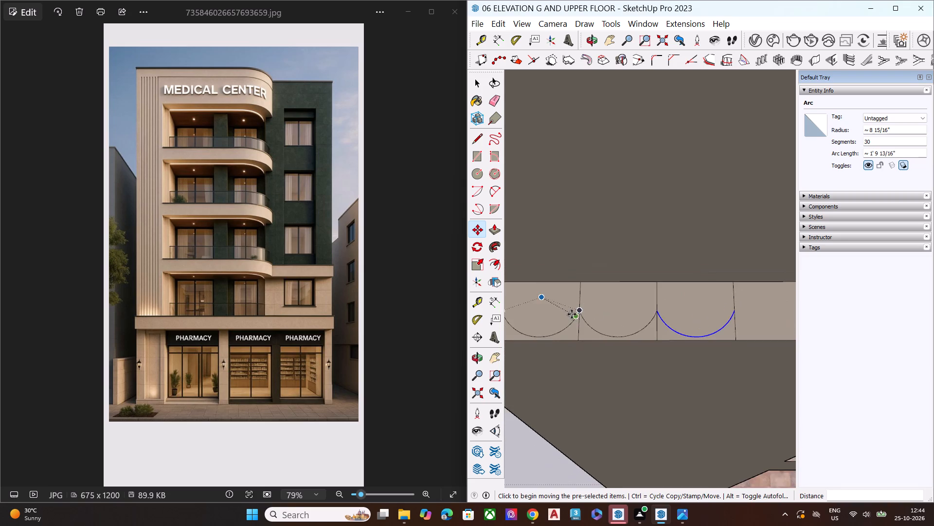
Copy the arc into the fifth and sixth ledge segments, each offset 1' 4 3/4" and joined end to end.
scroll(572, 314, down, 7)
scroll(673, 315, up, 9)
scroll(611, 327, up, 7)
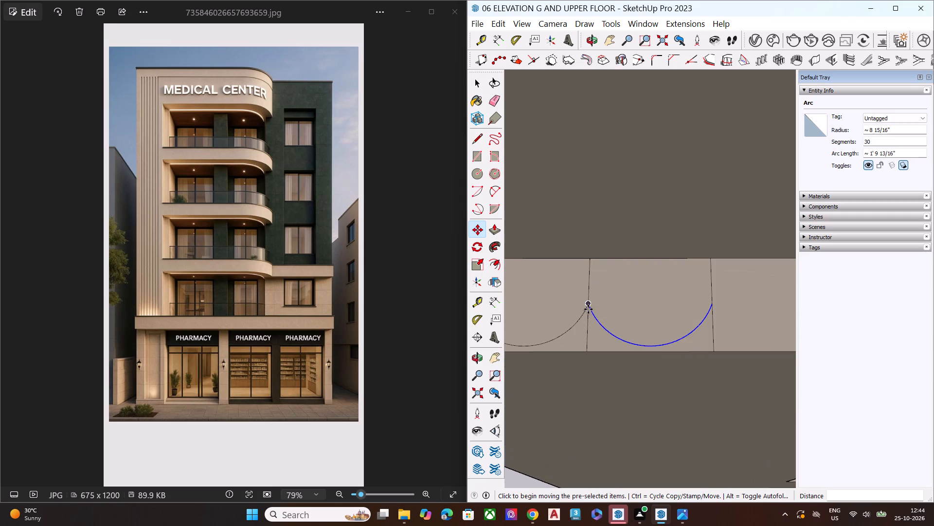
click(588, 303)
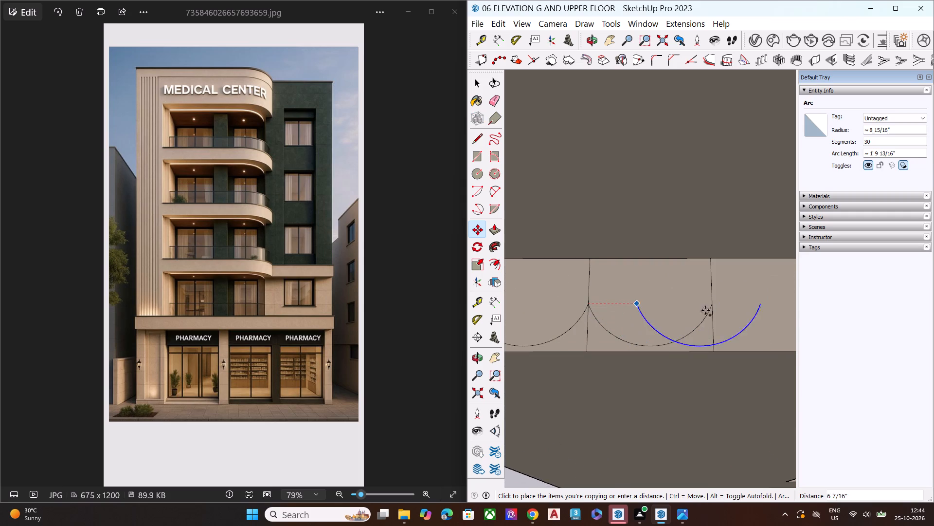
click(712, 303)
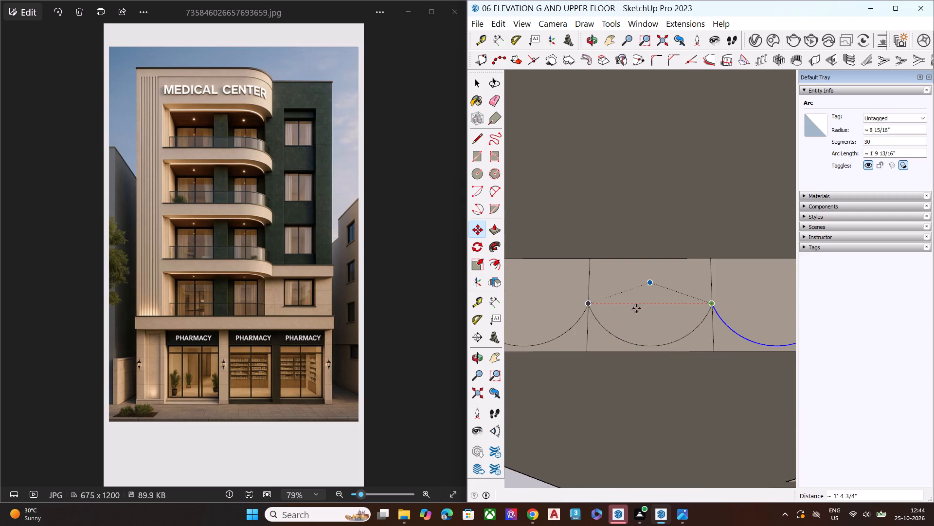
scroll(591, 309, down, 16)
scroll(562, 307, down, 7)
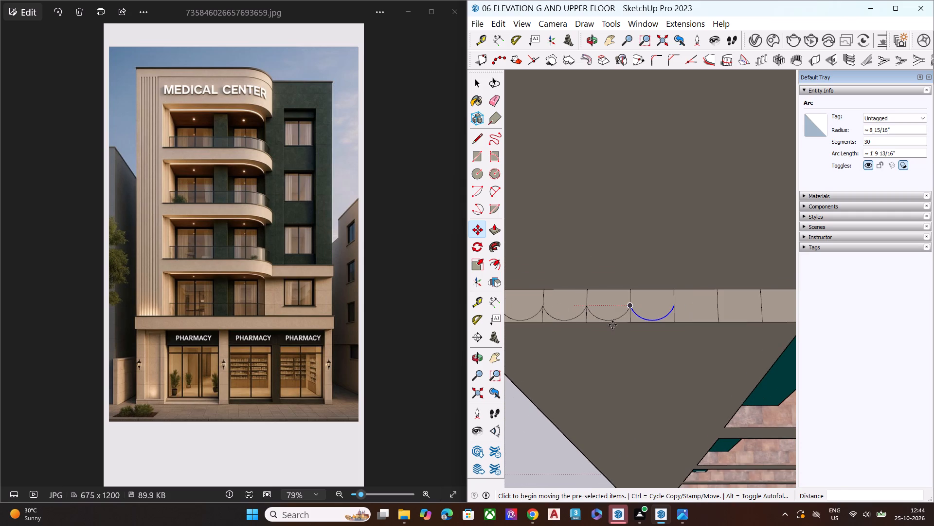
middle_drag(647, 319, 626, 344)
scroll(639, 310, up, 9)
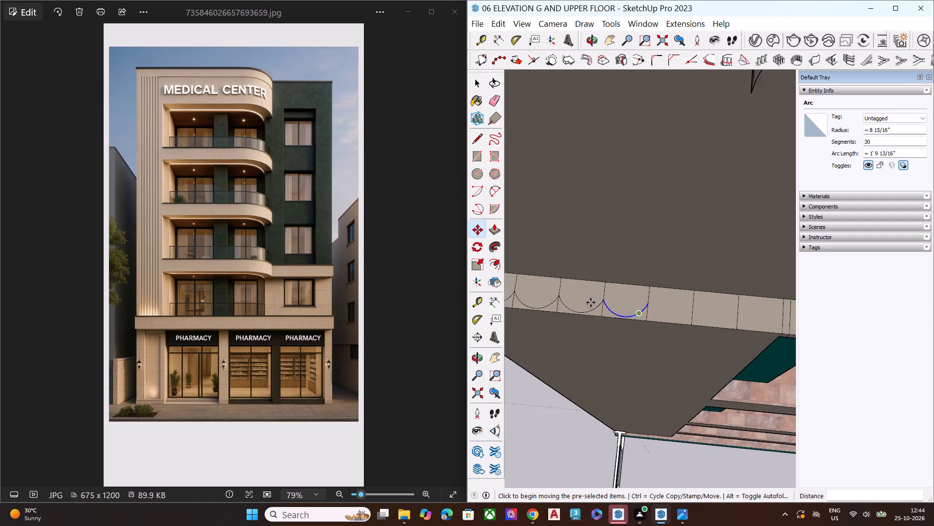
scroll(590, 302, up, 4)
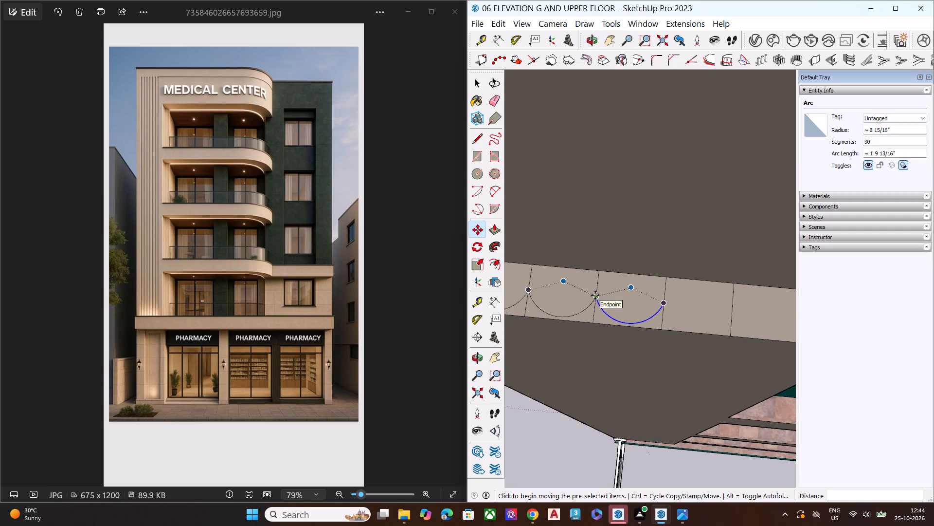
click(595, 297)
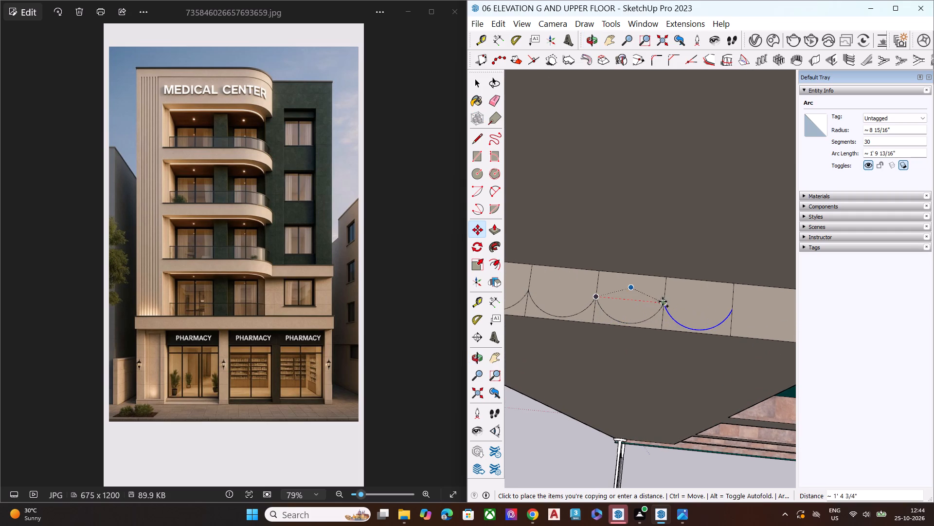
scroll(660, 306, up, 1)
scroll(660, 306, down, 1)
scroll(660, 306, up, 6)
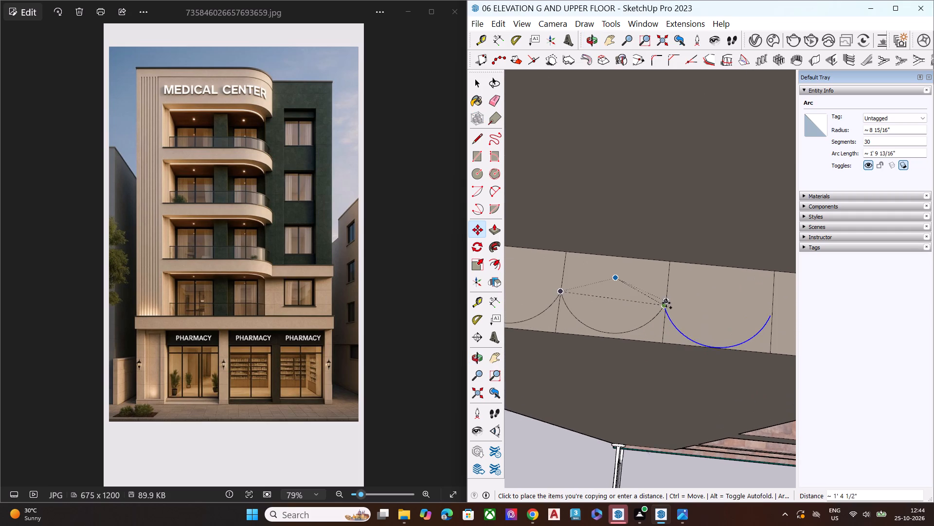
click(666, 301)
Copy the arc into the seventh and eighth ledge segments, each offset 1' 4 3/4", completing the scalloped row.
scroll(537, 304, down, 11)
scroll(527, 319, up, 2)
scroll(527, 319, down, 3)
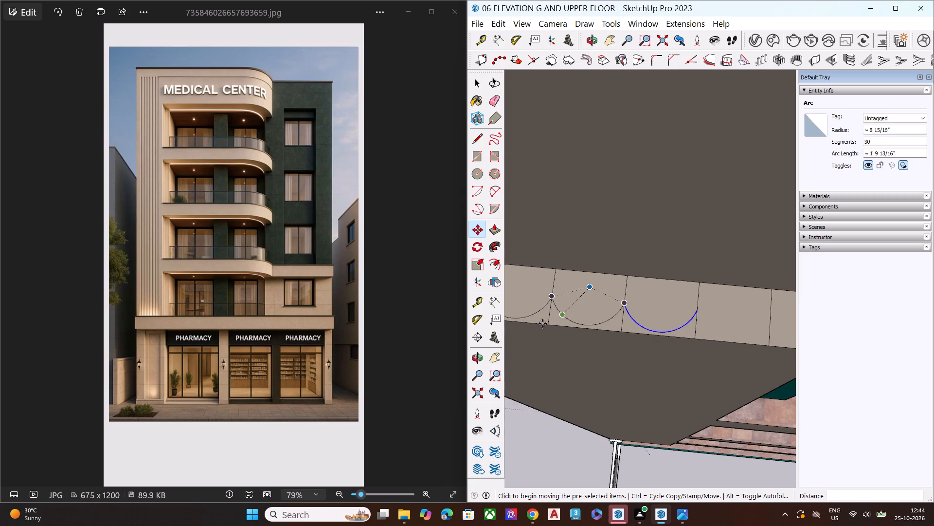
scroll(542, 323, down, 2)
scroll(627, 304, up, 9)
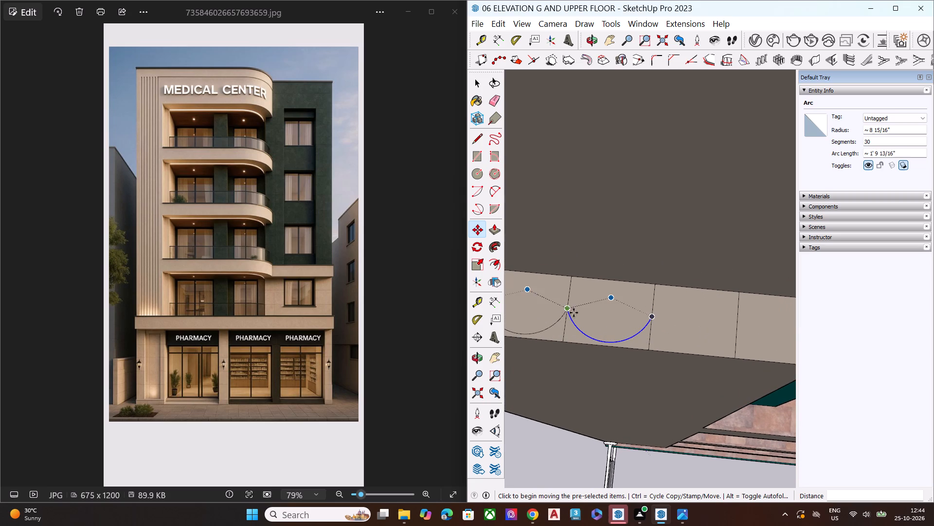
click(567, 308)
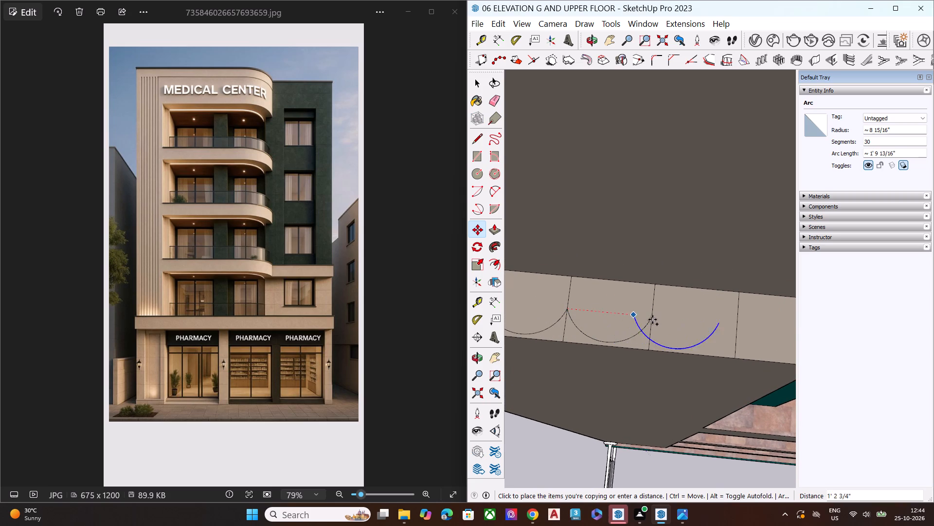
click(651, 316)
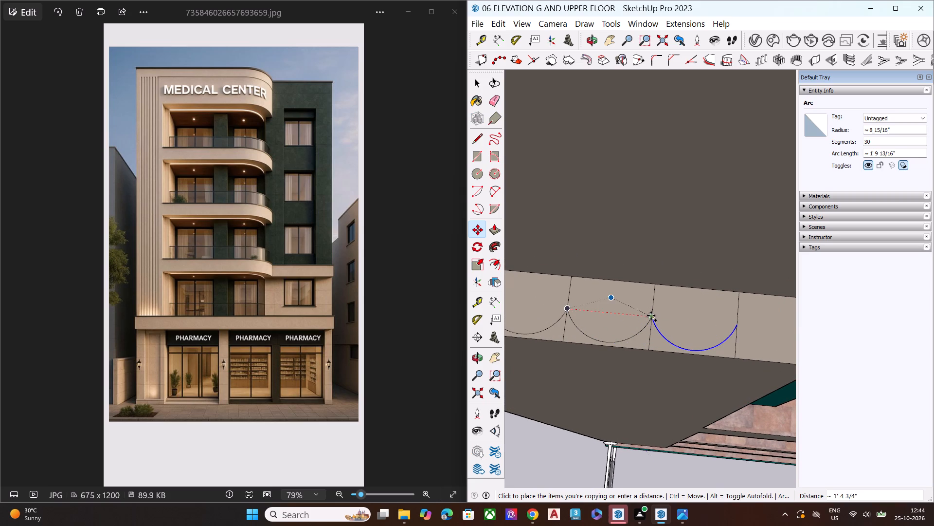
scroll(559, 324, down, 7)
scroll(621, 320, down, 7)
scroll(675, 337, up, 2)
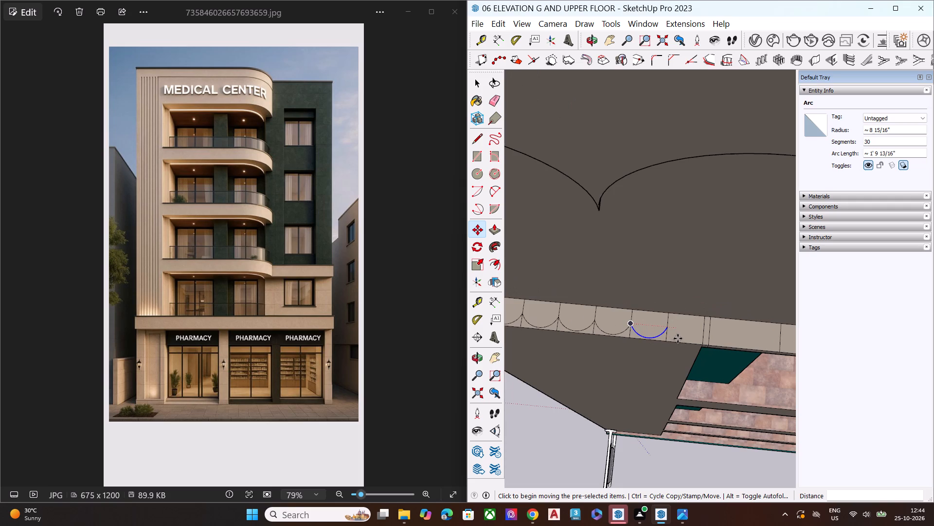
scroll(678, 338, up, 2)
scroll(680, 339, down, 1)
scroll(680, 339, up, 3)
scroll(614, 317, up, 7)
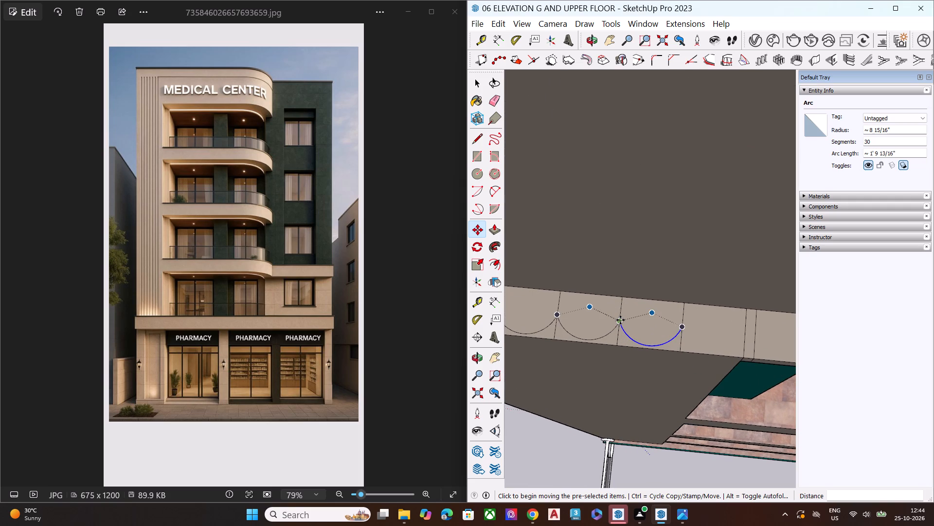
click(620, 321)
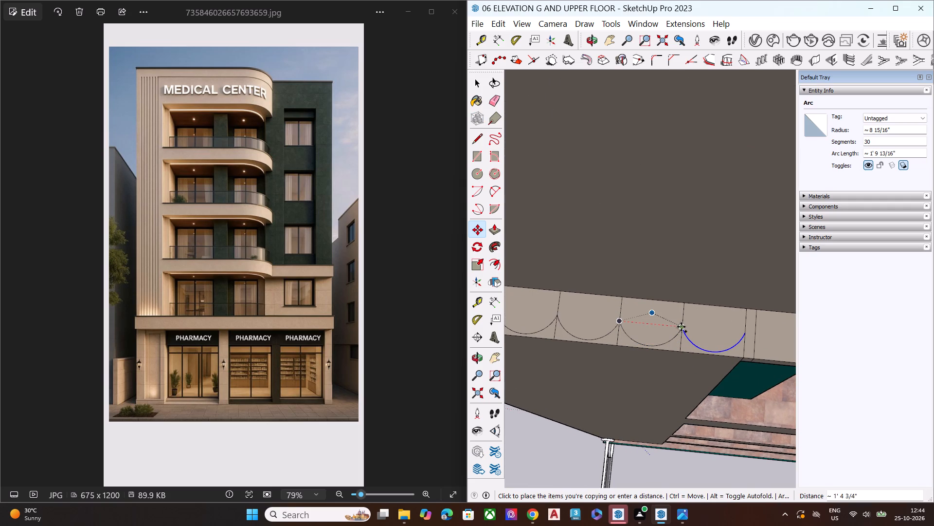
click(683, 327)
key(space)
Erase the seven short divider pieces between the arcs' meeting points and the ledge's front edge.
scroll(658, 318, down, 15)
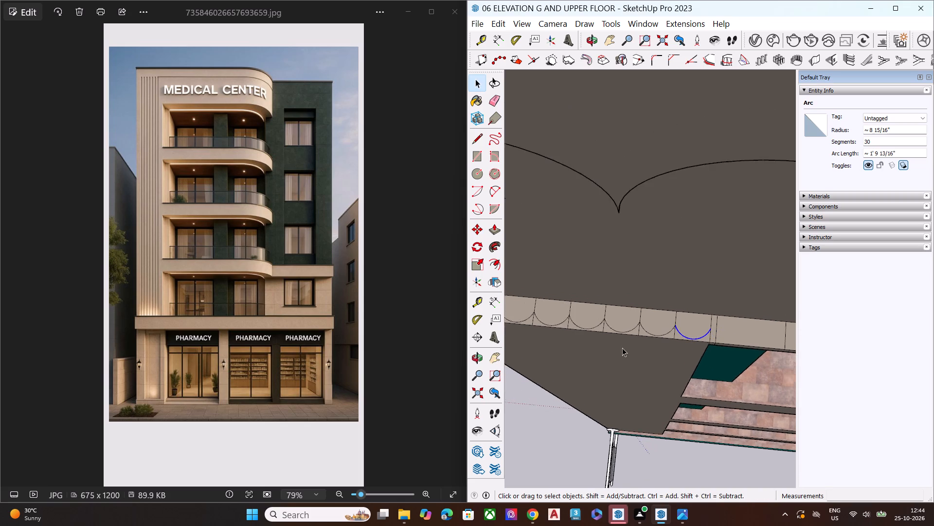
scroll(622, 348, up, 1)
middle_drag(622, 348, 647, 340)
scroll(627, 348, down, 7)
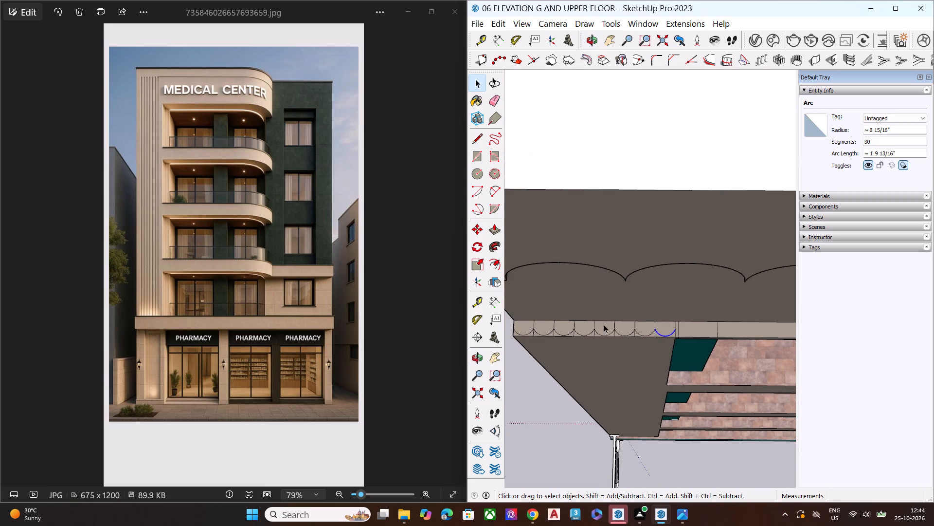
scroll(606, 316, up, 1)
scroll(597, 336, down, 6)
middle_drag(601, 346, 601, 389)
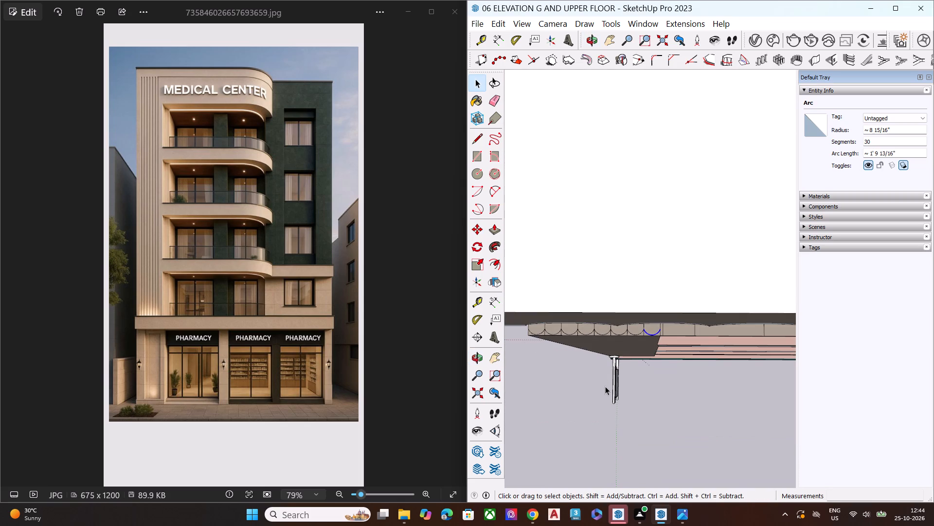
scroll(588, 362, up, 5)
scroll(595, 340, down, 3)
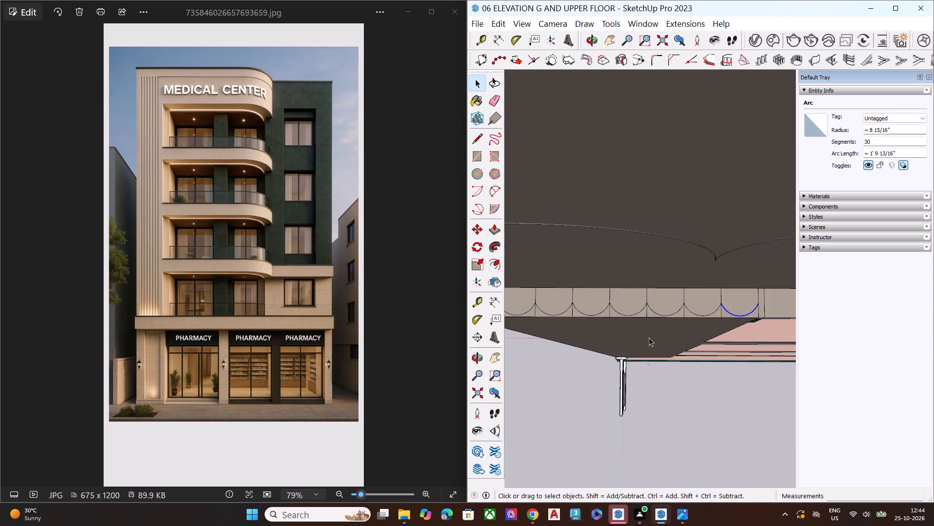
scroll(649, 338, down, 2)
scroll(665, 308, up, 2)
scroll(656, 343, down, 1)
scroll(606, 345, up, 3)
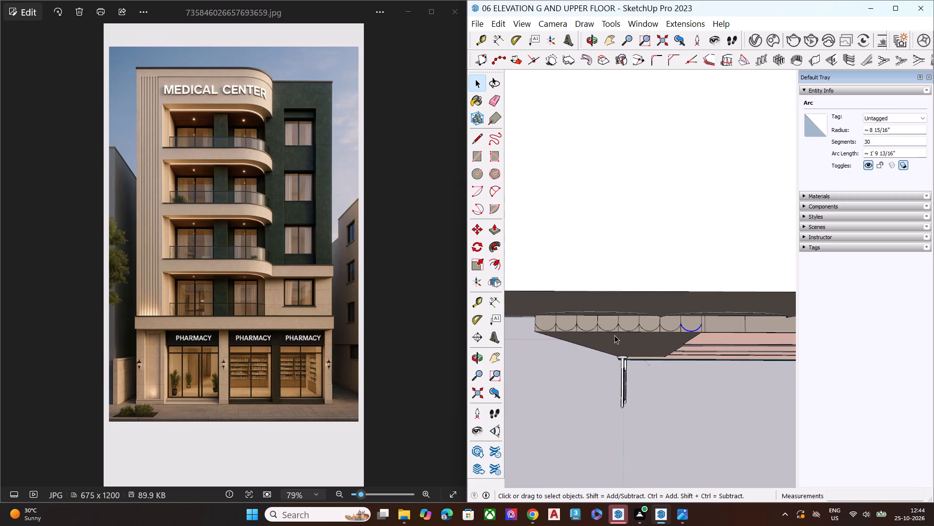
scroll(614, 335, up, 4)
scroll(620, 335, down, 6)
scroll(529, 320, up, 10)
scroll(576, 340, down, 7)
scroll(576, 340, up, 4)
scroll(576, 340, down, 2)
key(e)
scroll(560, 294, up, 4)
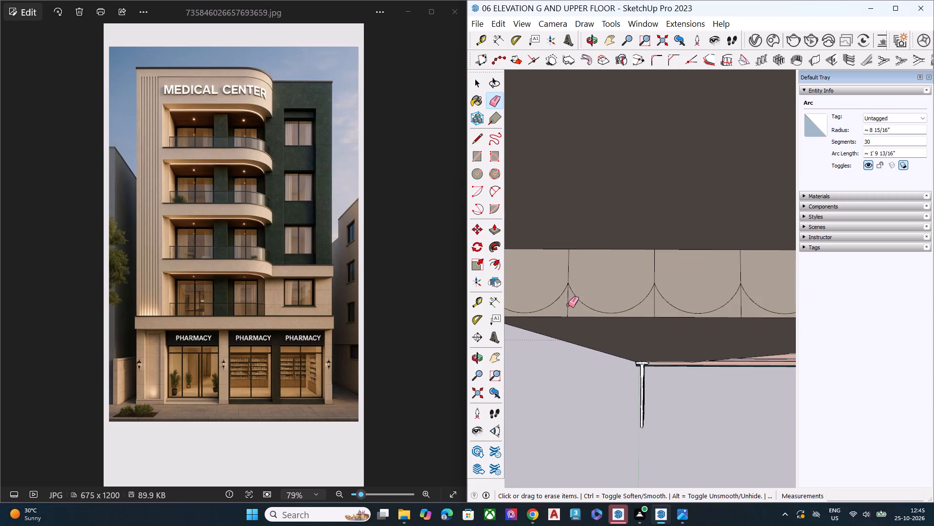
click(568, 305)
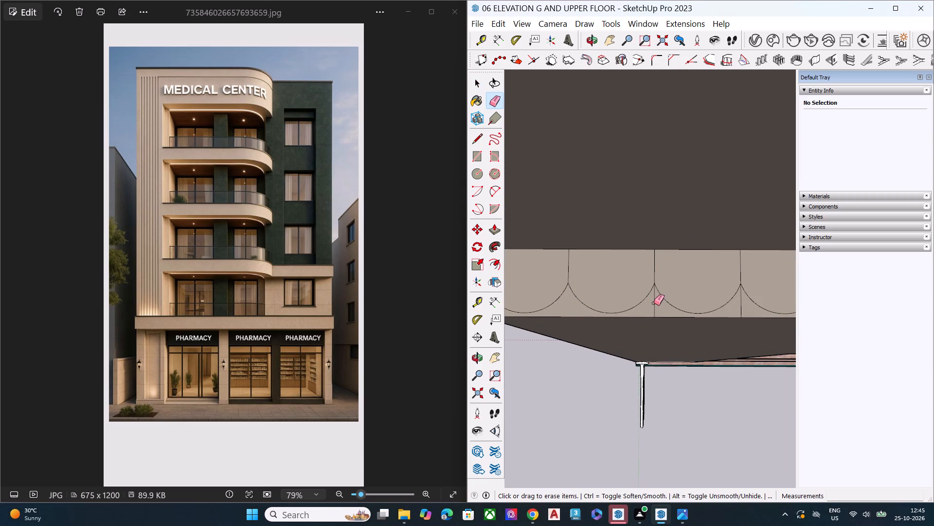
click(654, 303)
scroll(593, 325, down, 5)
scroll(685, 305, up, 6)
click(688, 313)
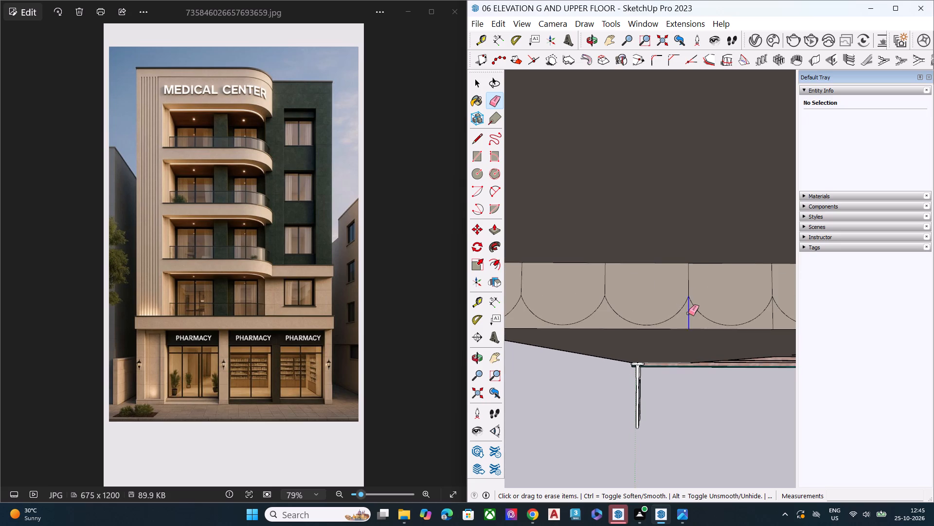
scroll(608, 328, down, 8)
scroll(721, 305, up, 4)
click(708, 329)
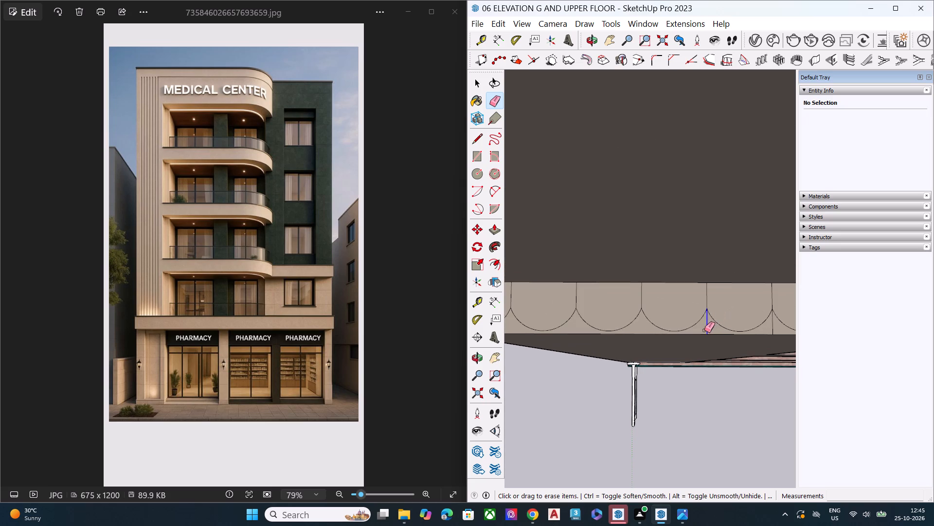
scroll(589, 323, down, 7)
scroll(701, 329, up, 7)
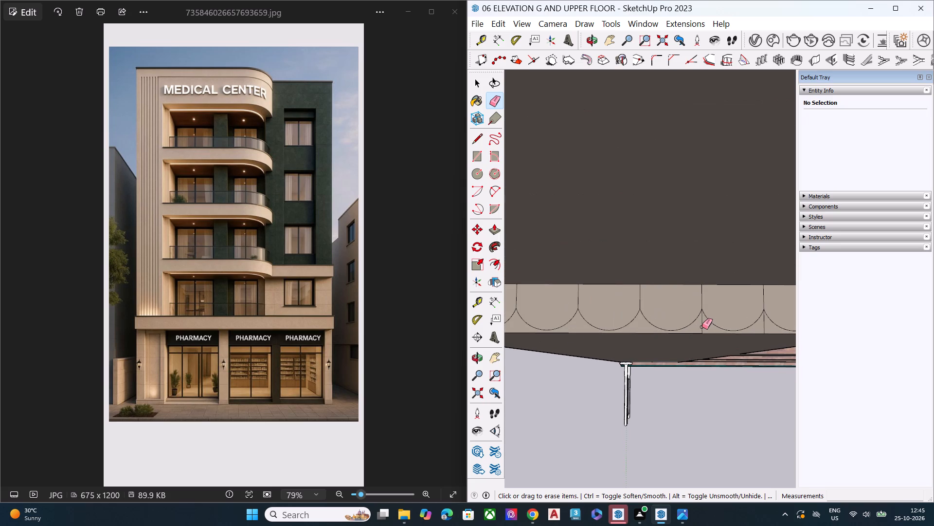
click(702, 327)
scroll(625, 339, down, 6)
scroll(727, 326, up, 8)
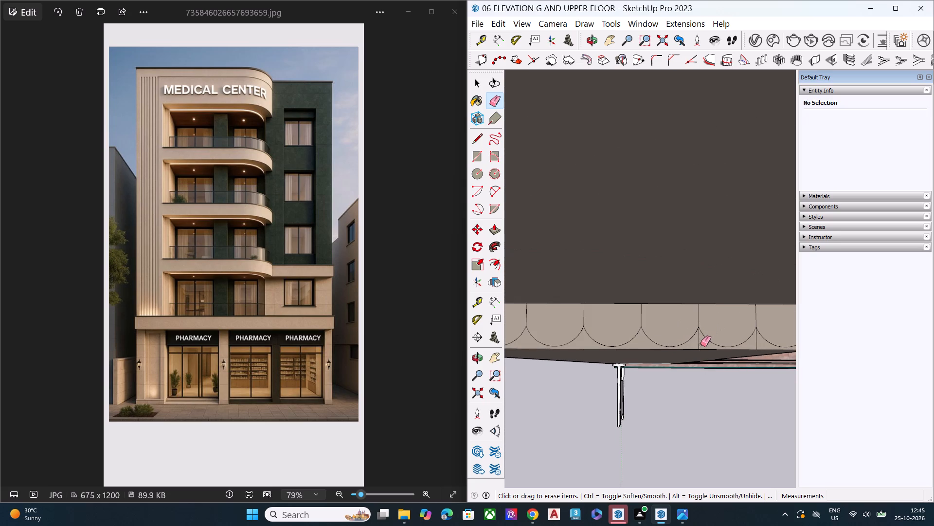
click(700, 345)
click(756, 343)
Fit the whole model in view, then inspect the scalloped recess ledge from the front of the building.
scroll(718, 323, down, 6)
scroll(538, 320, up, 3)
scroll(524, 321, down, 1)
scroll(524, 321, up, 3)
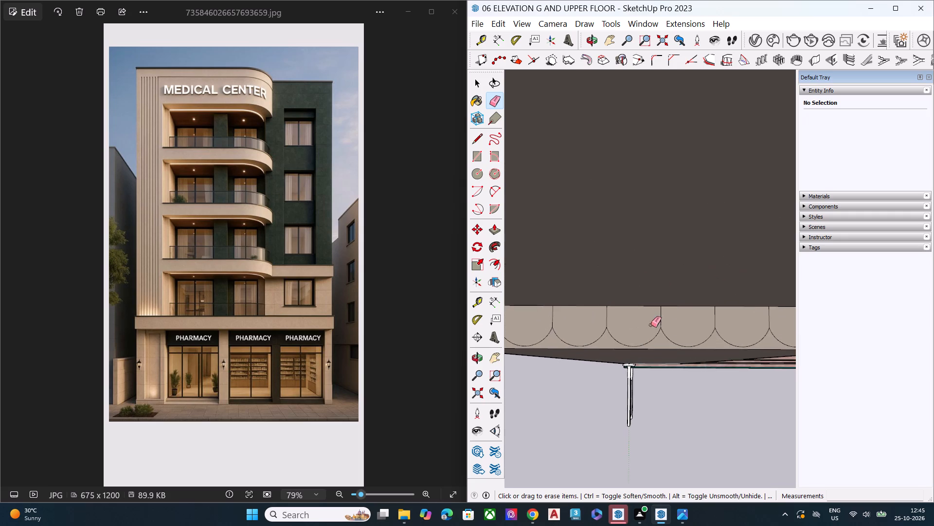
scroll(684, 330, down, 8)
scroll(565, 325, up, 12)
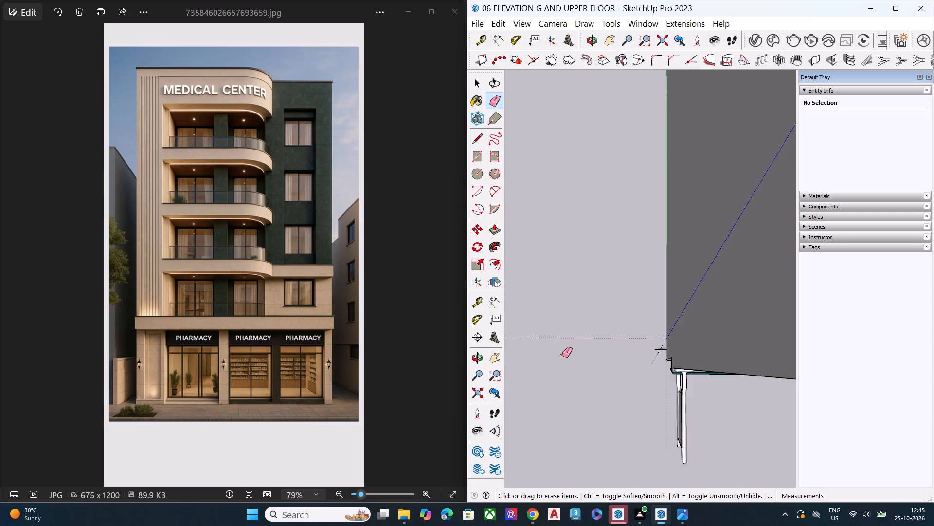
scroll(562, 356, up, 2)
scroll(549, 360, down, 7)
scroll(581, 335, down, 4)
scroll(579, 337, up, 1)
scroll(576, 338, down, 2)
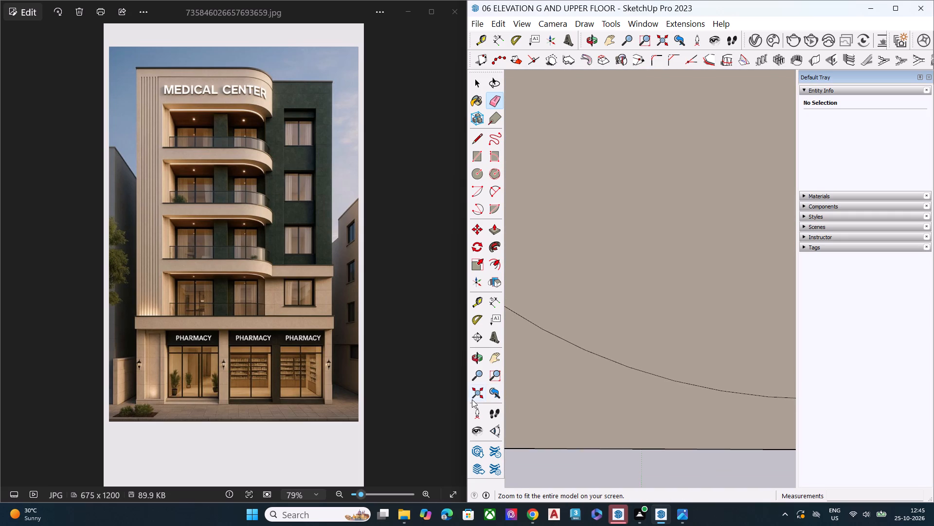
click(472, 399)
scroll(535, 378, down, 3)
scroll(625, 354, down, 9)
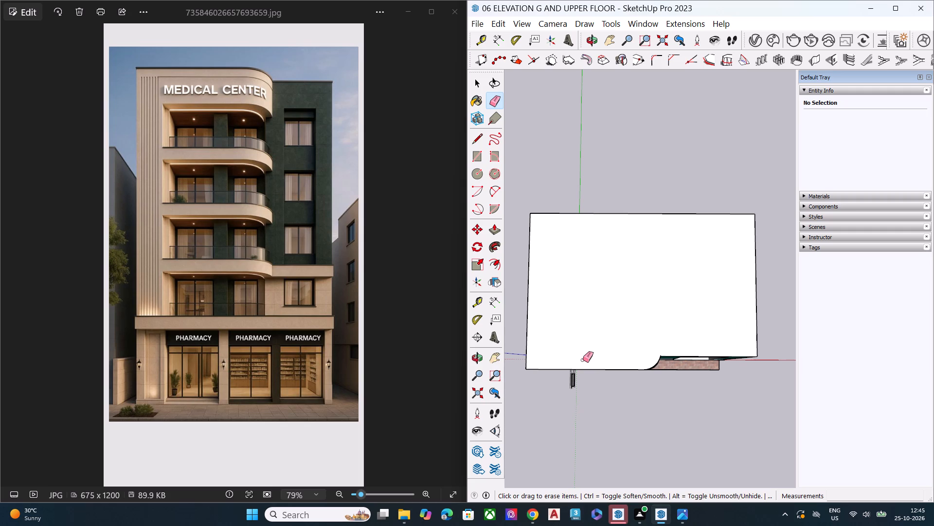
scroll(622, 364, down, 5)
middle_drag(584, 393, 581, 290)
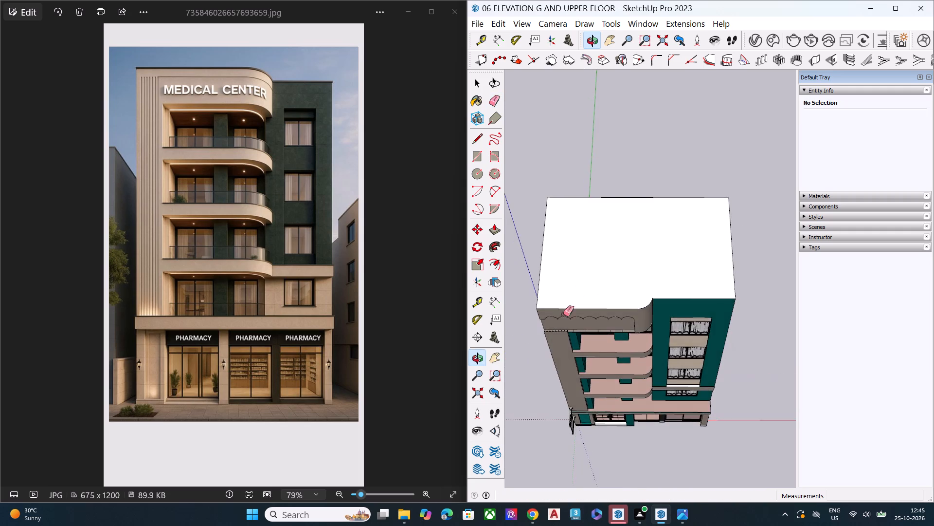
scroll(545, 344, up, 20)
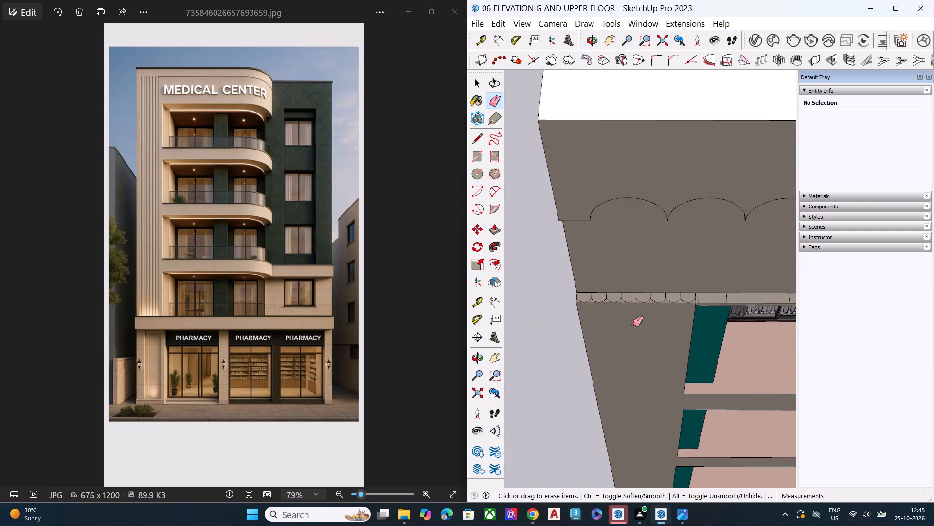
Push/Pull the narrow scalloped face between the arcs and the ledge's front edge down the wall strip toward the building's base.
scroll(735, 296, up, 9)
key(space)
scroll(689, 298, up, 1)
scroll(689, 298, down, 1)
scroll(689, 298, up, 8)
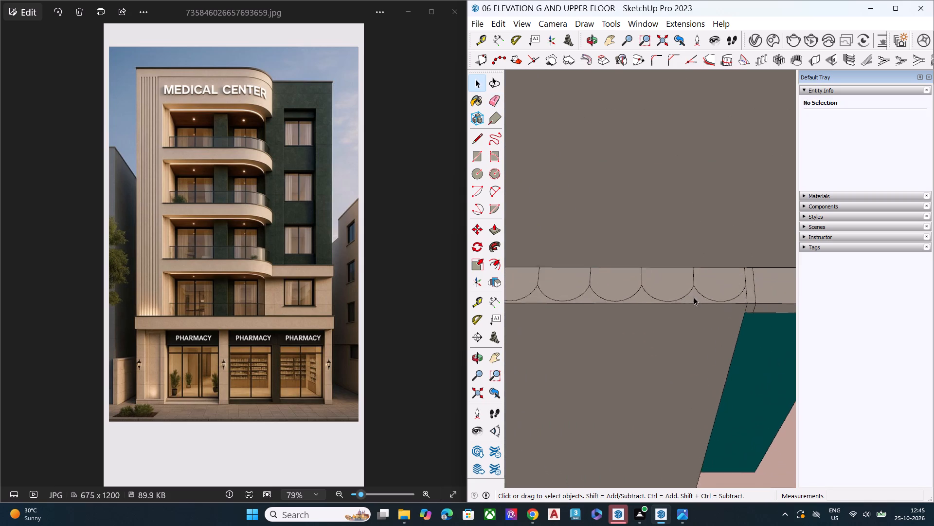
middle_drag(697, 295, 697, 327)
scroll(715, 318, up, 3)
click(753, 296)
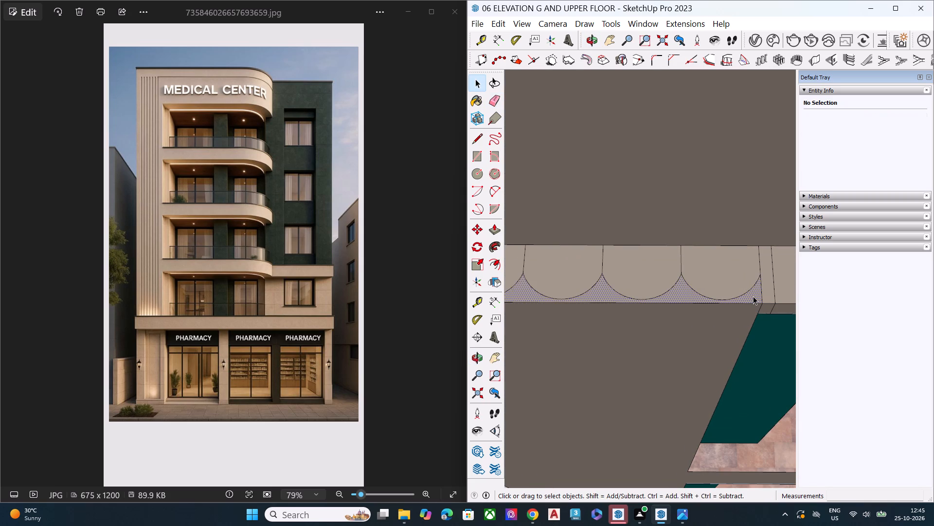
key(p)
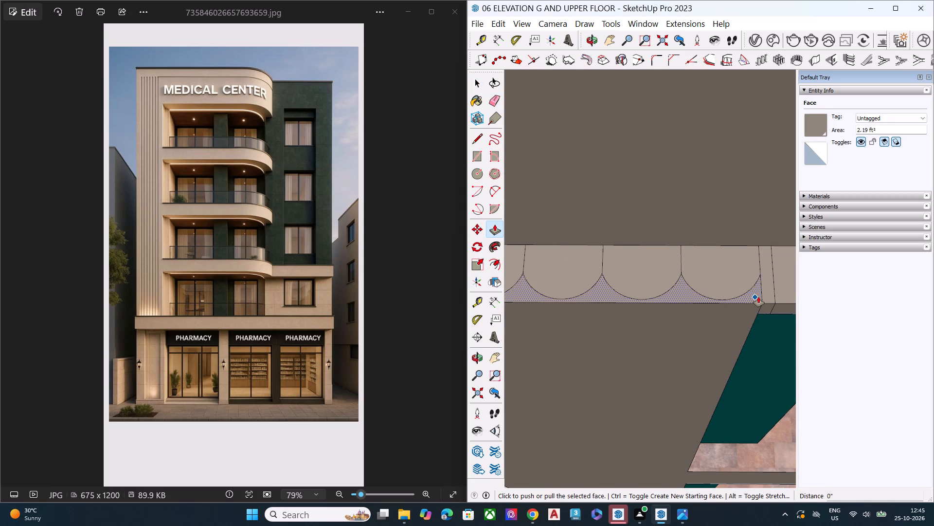
click(758, 297)
scroll(720, 399, down, 6)
middle_drag(716, 410, 718, 265)
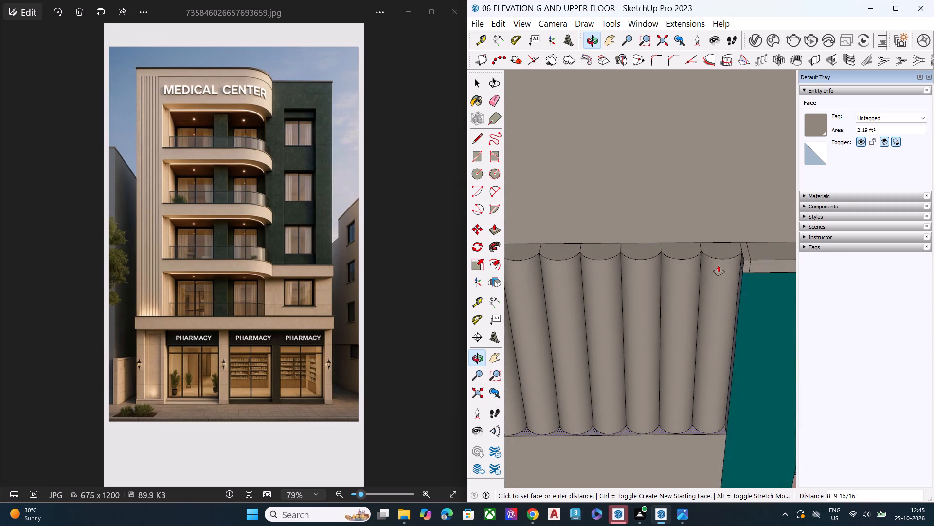
scroll(718, 265, up, 2)
scroll(715, 310, down, 18)
scroll(707, 355, up, 1)
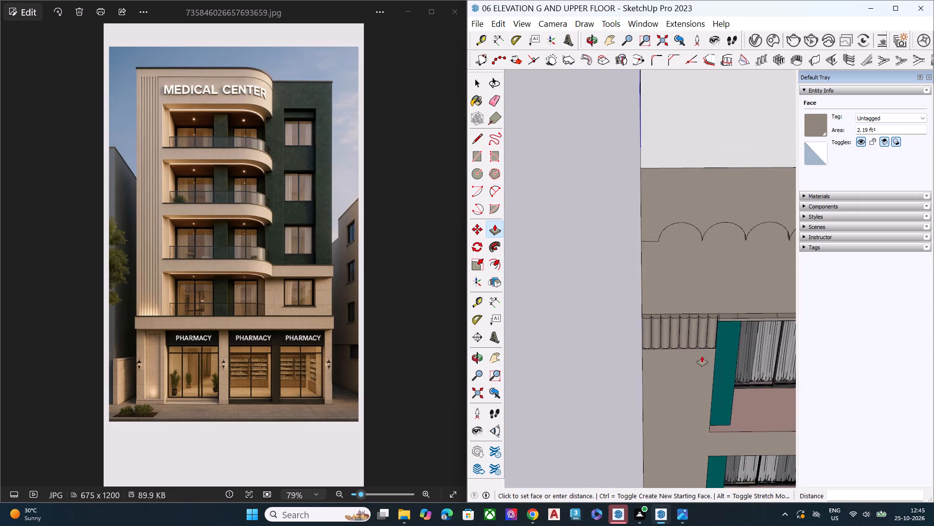
scroll(694, 359, down, 19)
scroll(680, 329, down, 4)
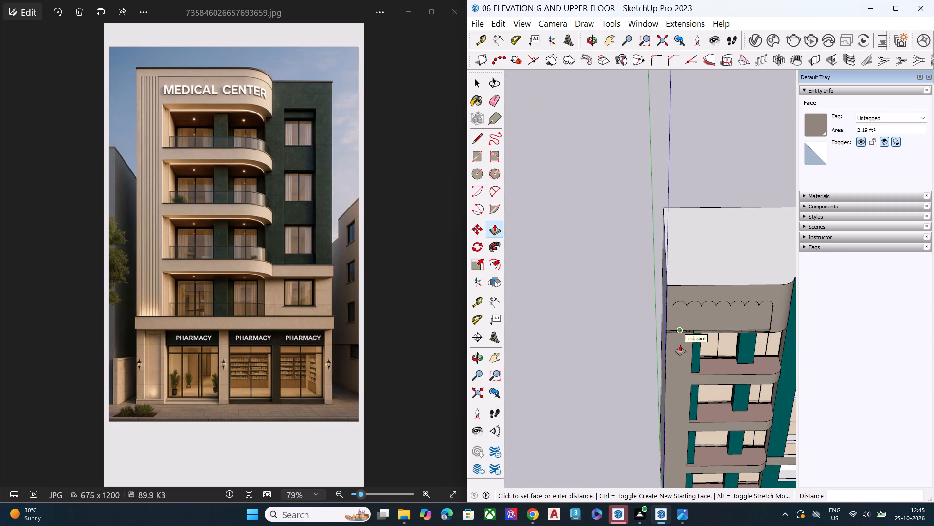
scroll(680, 345, down, 6)
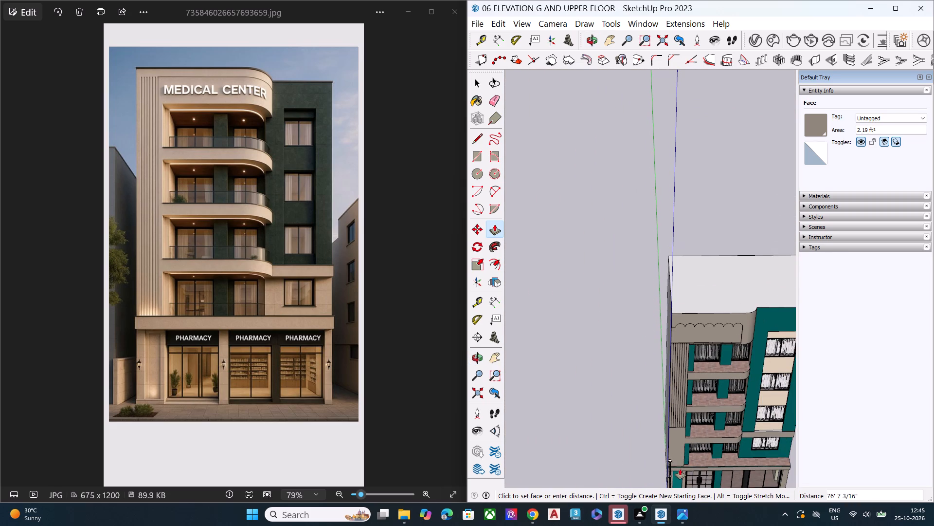
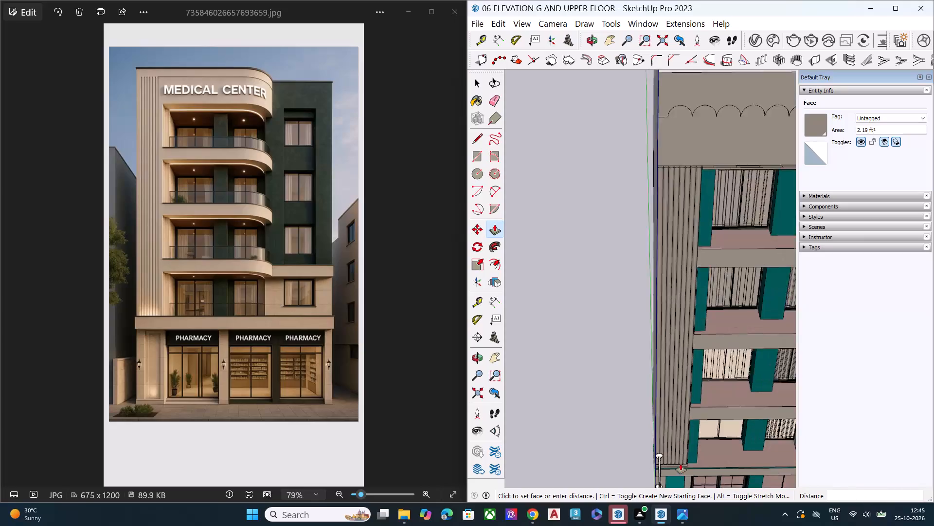
Finish pushing the scalloped profile face down about 118' 4 3/4" to the base of the fluted wall strip.
scroll(686, 464, up, 4)
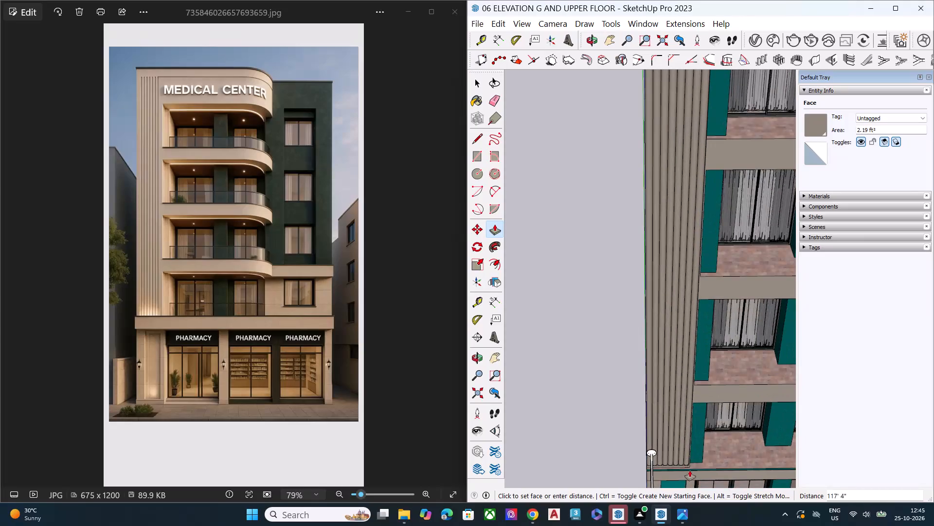
scroll(690, 470, up, 5)
scroll(691, 472, down, 1)
scroll(690, 472, up, 18)
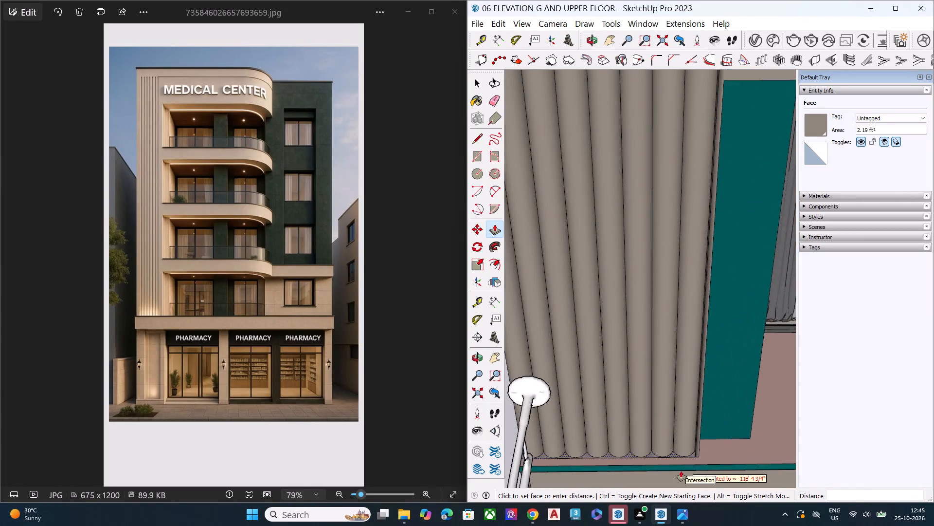
scroll(700, 468, up, 9)
scroll(699, 468, down, 1)
scroll(699, 468, up, 6)
middle_drag(687, 457, 690, 378)
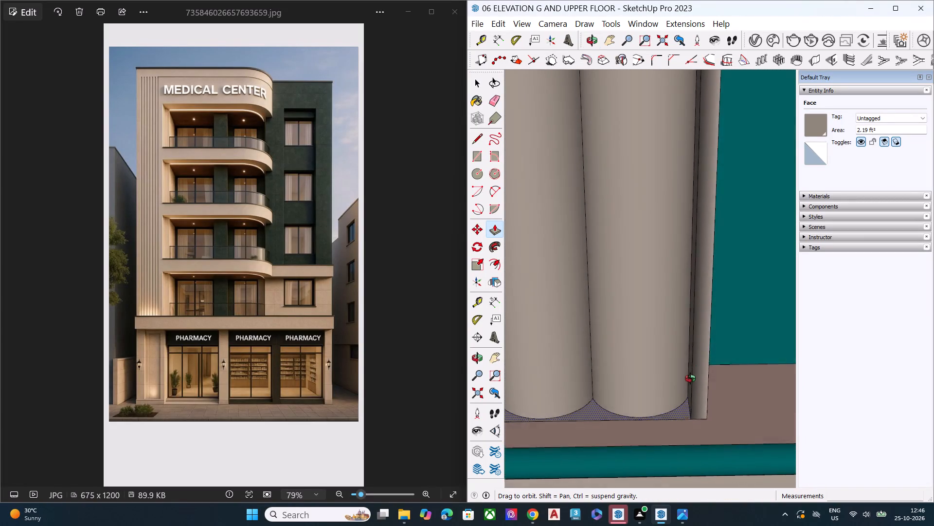
middle_drag(690, 378, 702, 316)
click(720, 417)
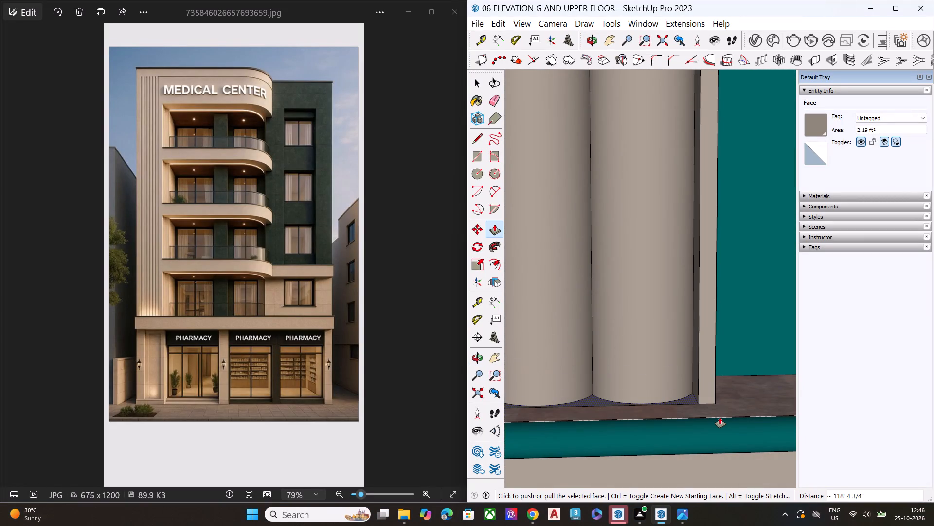
key(space)
key(space)
Examine the fluted wall strip from its base up to the scalloped recess in the top parapet.
middle_drag(697, 378, 739, 484)
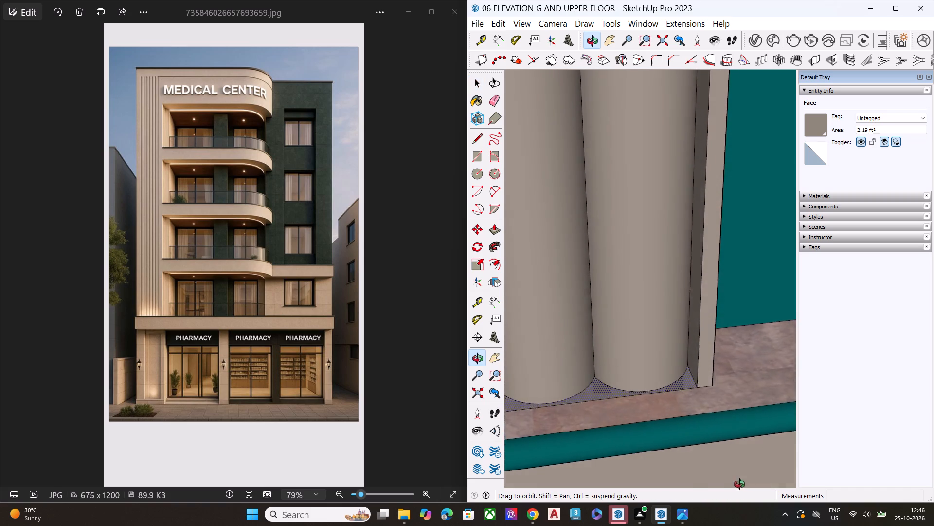
middle_drag(739, 484, 647, 321)
scroll(647, 321, up, 1)
scroll(694, 316, down, 10)
scroll(680, 378, down, 9)
scroll(678, 382, up, 1)
scroll(678, 382, down, 6)
scroll(640, 370, up, 2)
scroll(639, 371, down, 5)
scroll(579, 346, down, 19)
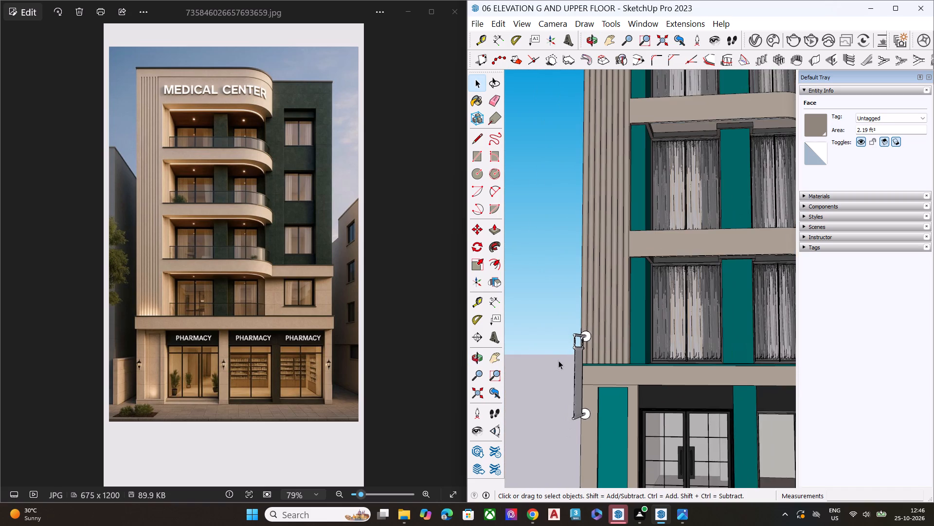
scroll(558, 360, down, 1)
scroll(603, 339, down, 19)
scroll(607, 398, down, 5)
middle_drag(614, 357, 632, 398)
scroll(604, 221, up, 9)
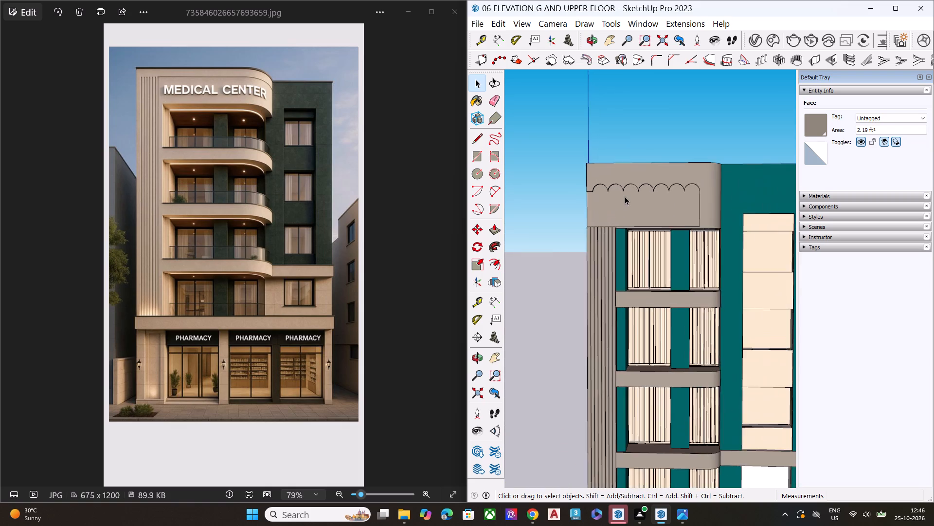
scroll(625, 196, up, 8)
scroll(578, 198, up, 4)
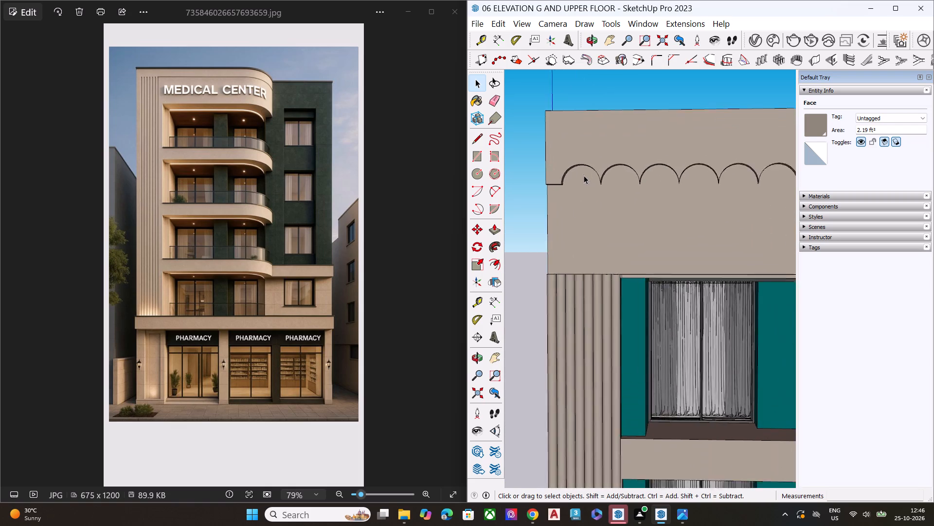
scroll(584, 175, up, 4)
middle_drag(549, 198, 714, 108)
scroll(547, 196, up, 1)
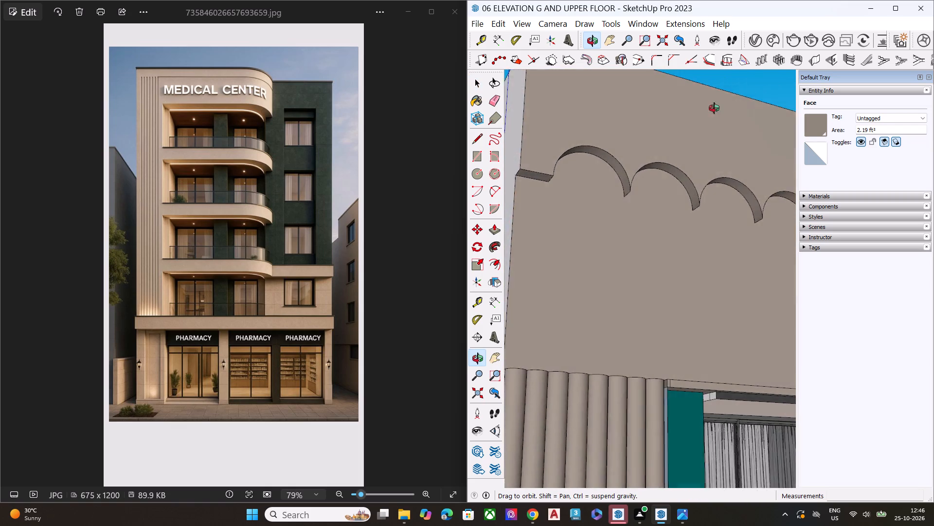
middle_drag(714, 108, 750, 140)
middle_drag(746, 166, 737, 273)
middle_drag(734, 292, 721, 308)
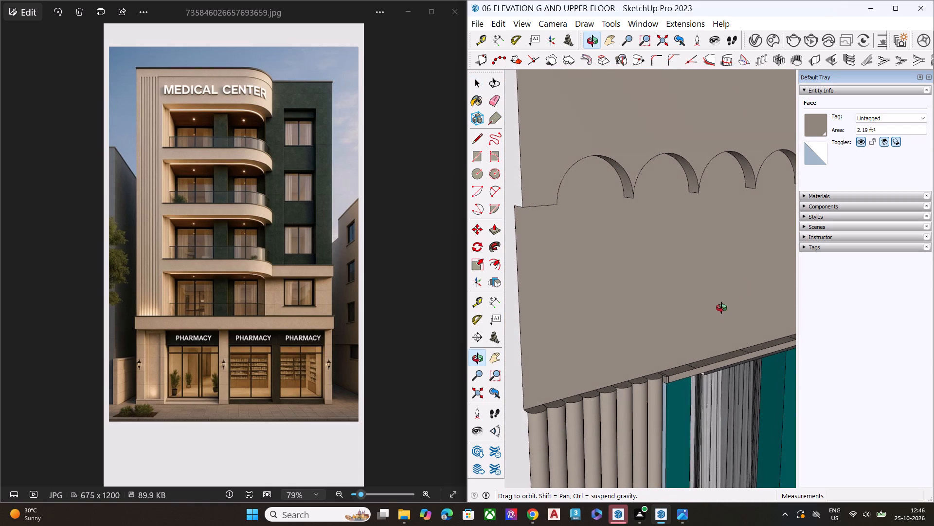
middle_drag(721, 308, 615, 324)
scroll(586, 262, up, 1)
scroll(586, 261, down, 11)
middle_drag(606, 249, 581, 276)
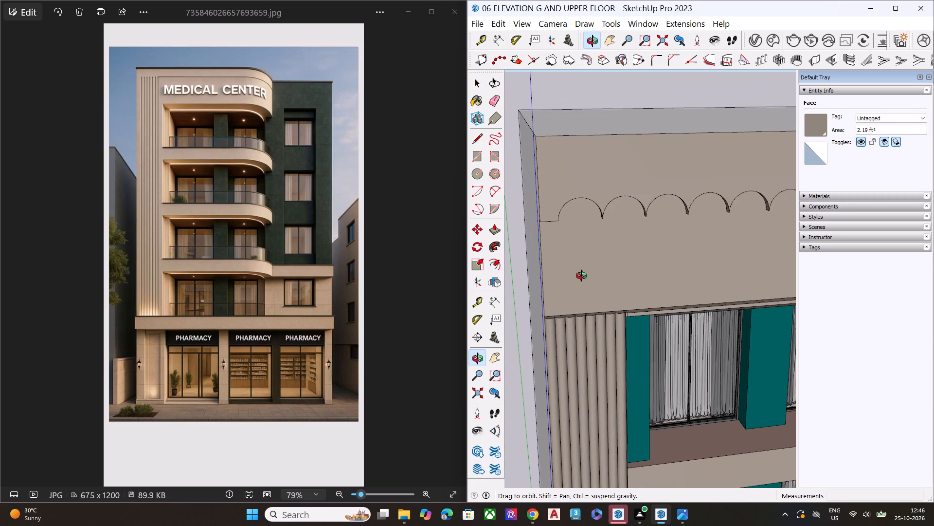
middle_drag(581, 276, 576, 280)
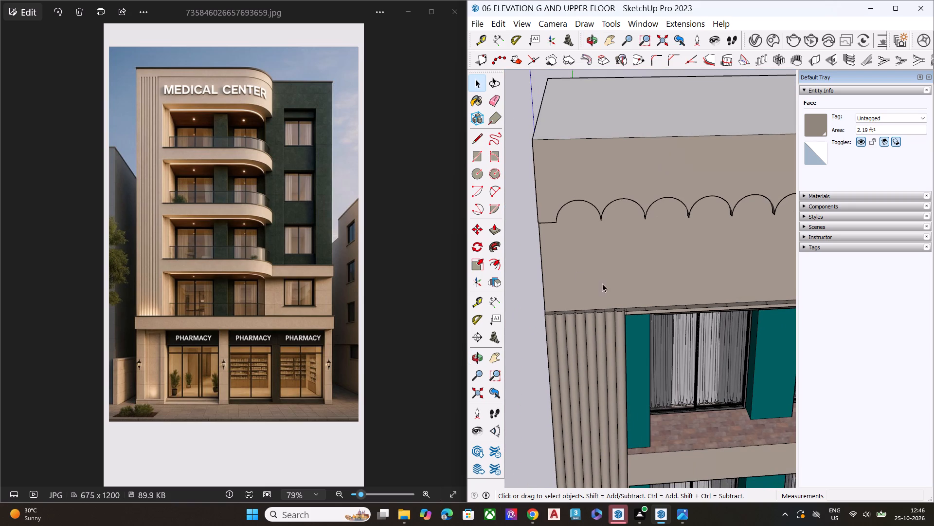
middle_drag(603, 281, 607, 215)
scroll(631, 236, up, 5)
scroll(676, 260, down, 1)
scroll(676, 260, up, 3)
middle_drag(662, 283, 658, 305)
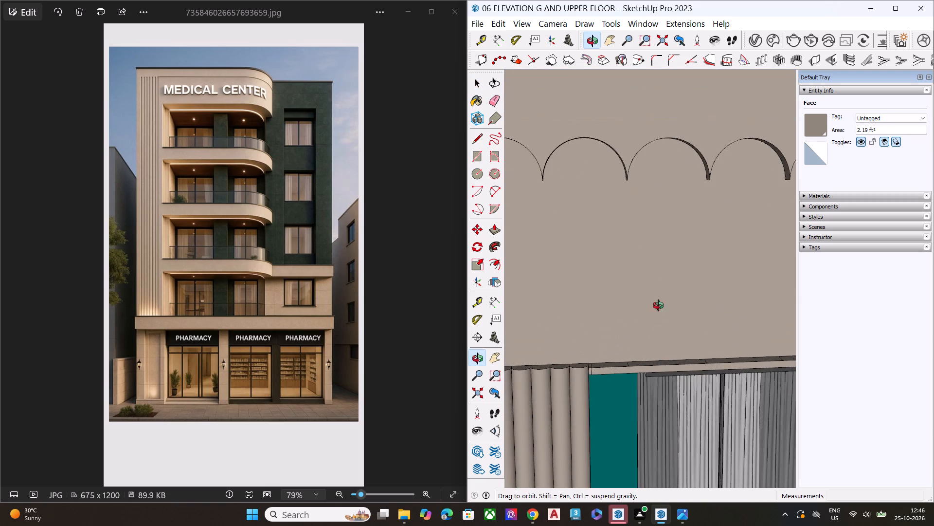
middle_drag(658, 305, 658, 310)
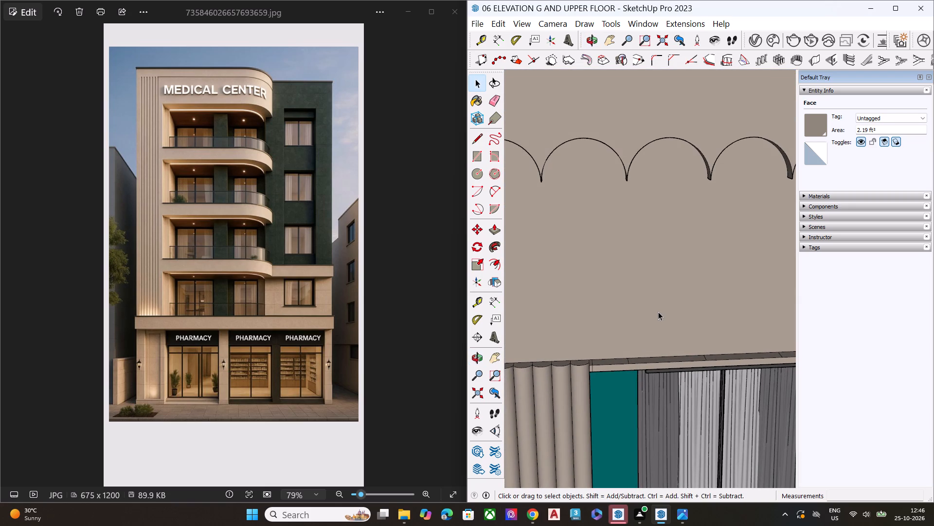
scroll(638, 318, down, 7)
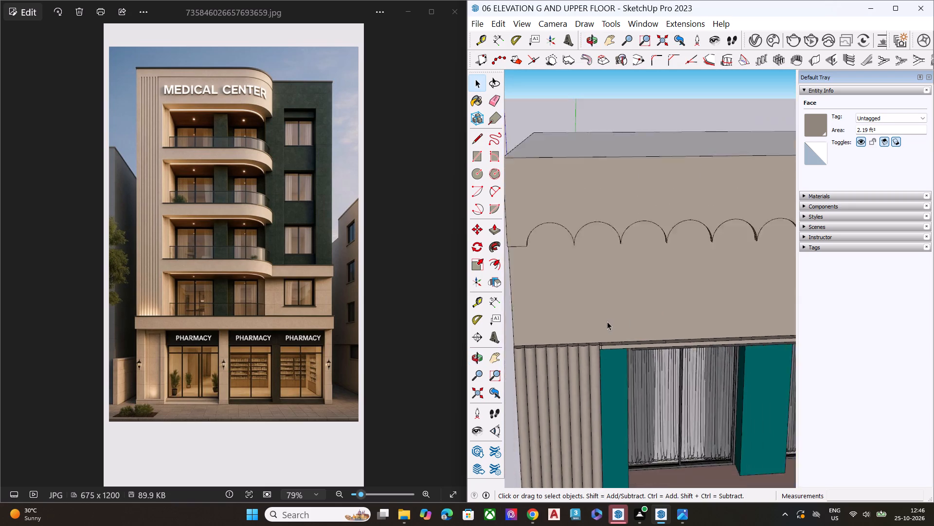
scroll(607, 321, down, 9)
Draw a vertical line about 13' 6 1/8" long from the cusp between the last two arches to the recess's bottom edge.
middle_drag(641, 322, 751, 247)
scroll(737, 262, up, 3)
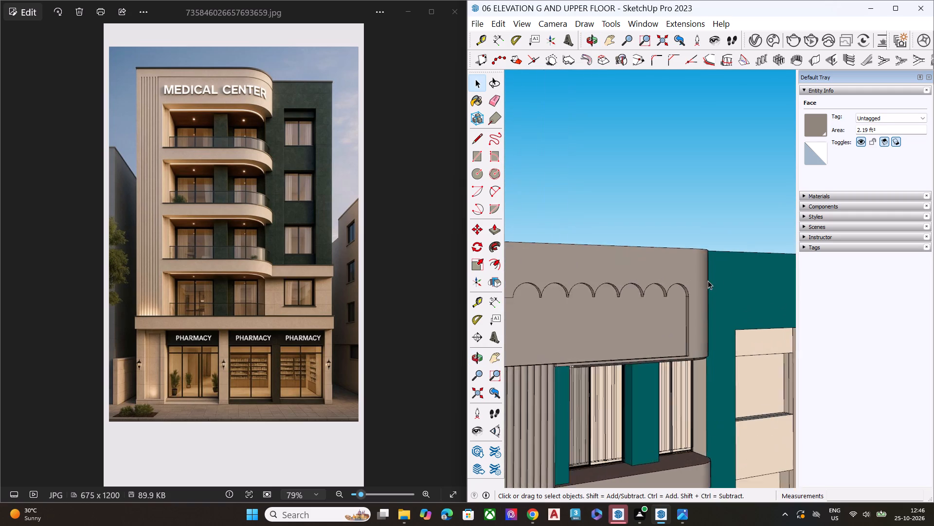
scroll(708, 281, up, 6)
middle_drag(661, 315, 723, 252)
scroll(682, 295, up, 7)
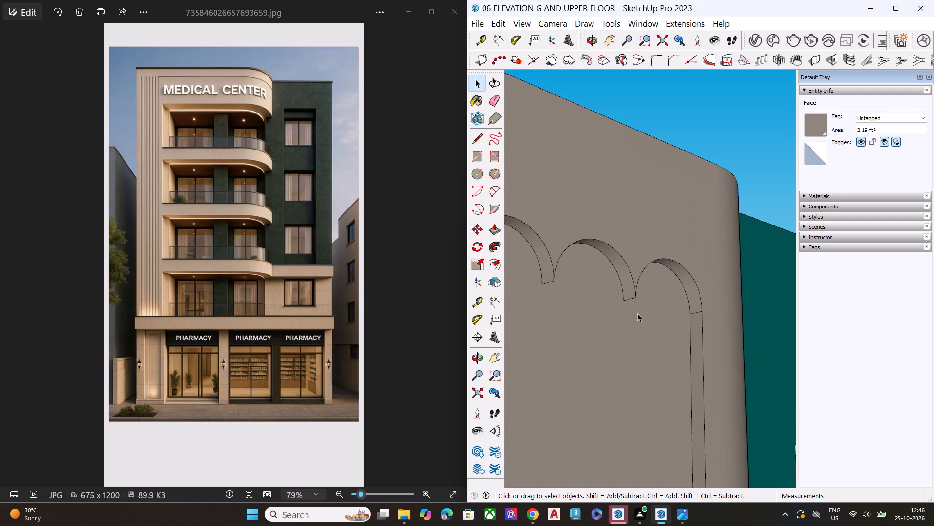
scroll(625, 308, up, 1)
middle_drag(625, 308, 602, 313)
key(l)
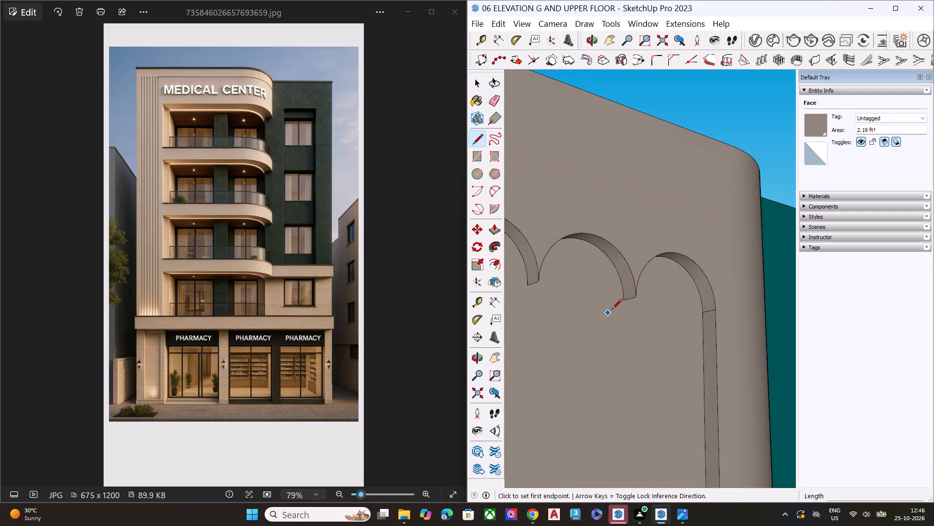
click(622, 302)
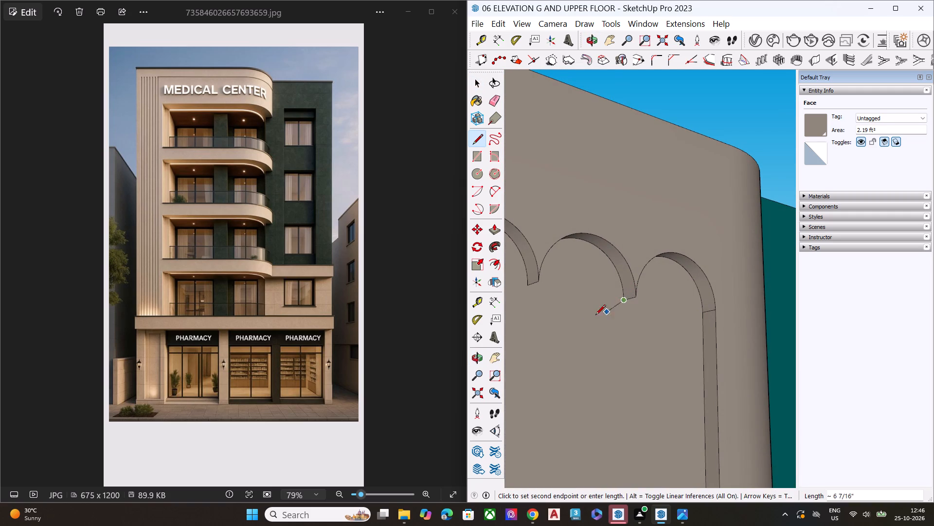
scroll(578, 328, down, 7)
scroll(600, 344, up, 1)
scroll(600, 344, down, 4)
middle_drag(605, 360, 602, 450)
scroll(601, 428, up, 18)
scroll(604, 398, down, 2)
scroll(604, 398, up, 6)
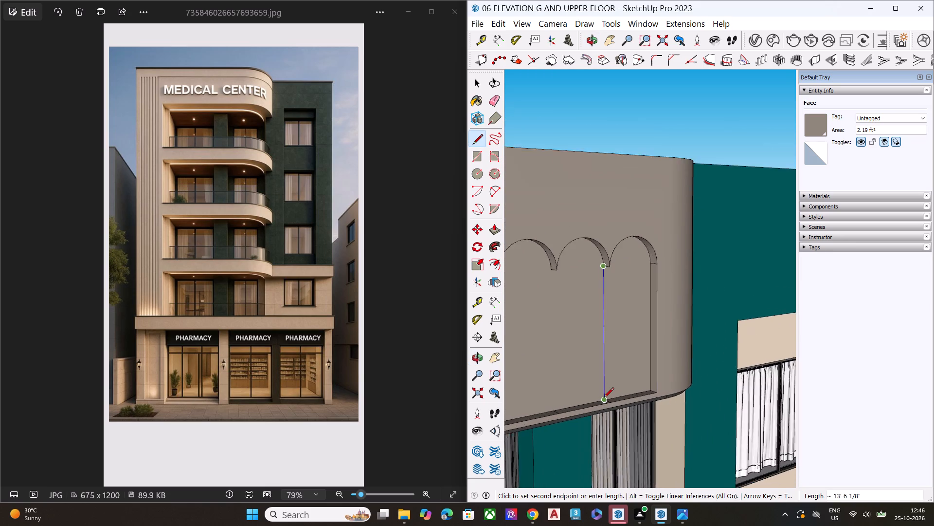
click(604, 401)
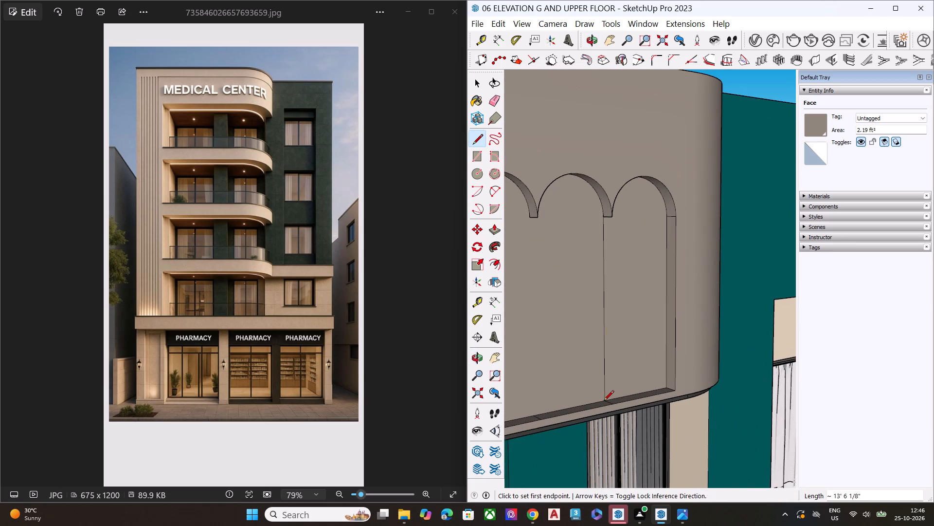
key(space)
Pull the separated last arched face of the parapet recess outward until it is flush with the outer wall surface.
middle_drag(624, 394, 528, 511)
scroll(551, 423, up, 1)
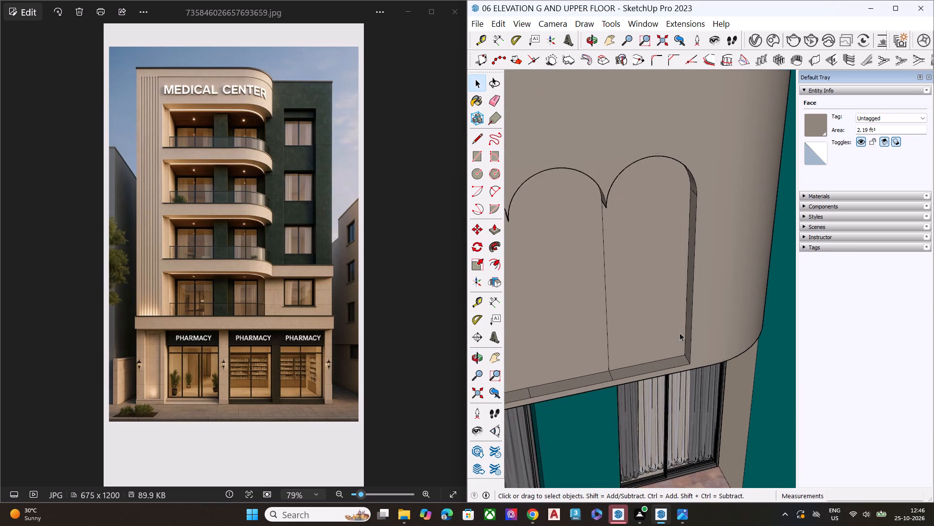
scroll(684, 334, down, 8)
middle_drag(654, 390, 570, 343)
click(662, 302)
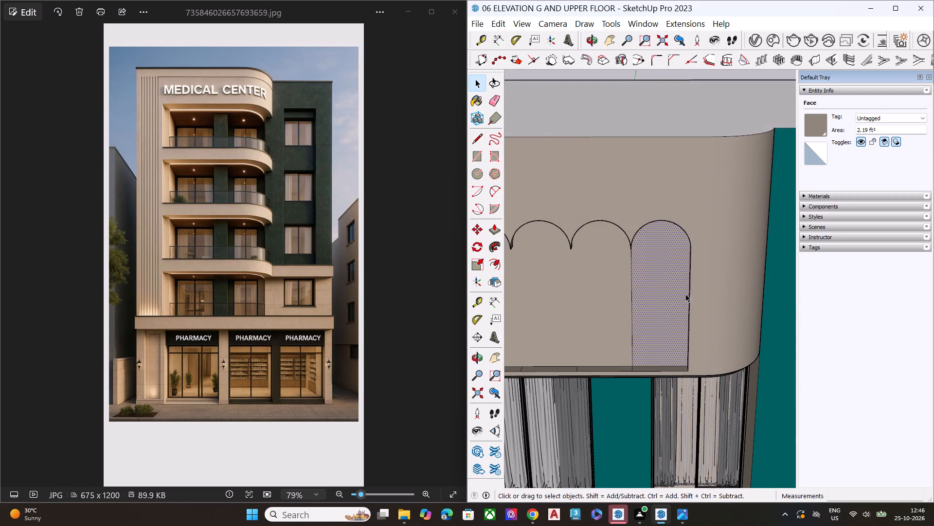
middle_drag(687, 292, 823, 231)
scroll(704, 256, up, 6)
key(p)
click(653, 289)
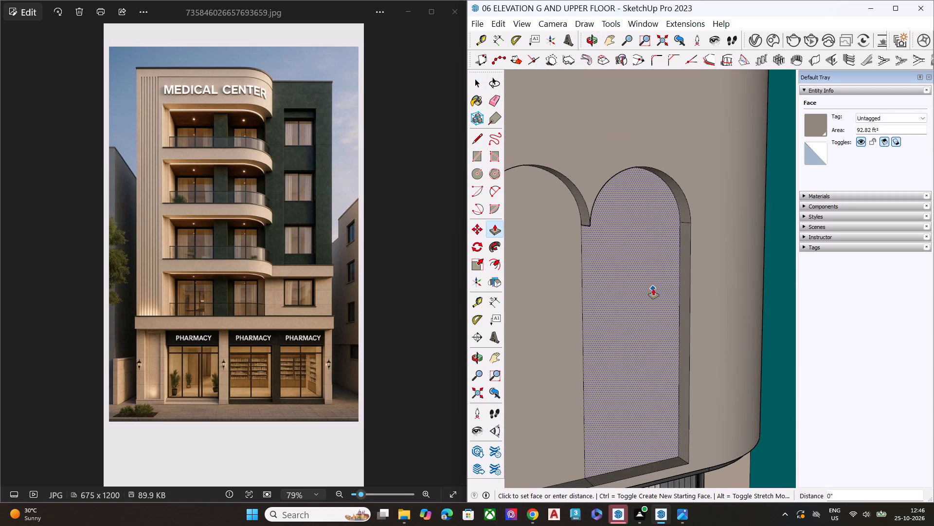
click(693, 223)
key(space)
scroll(726, 271, down, 7)
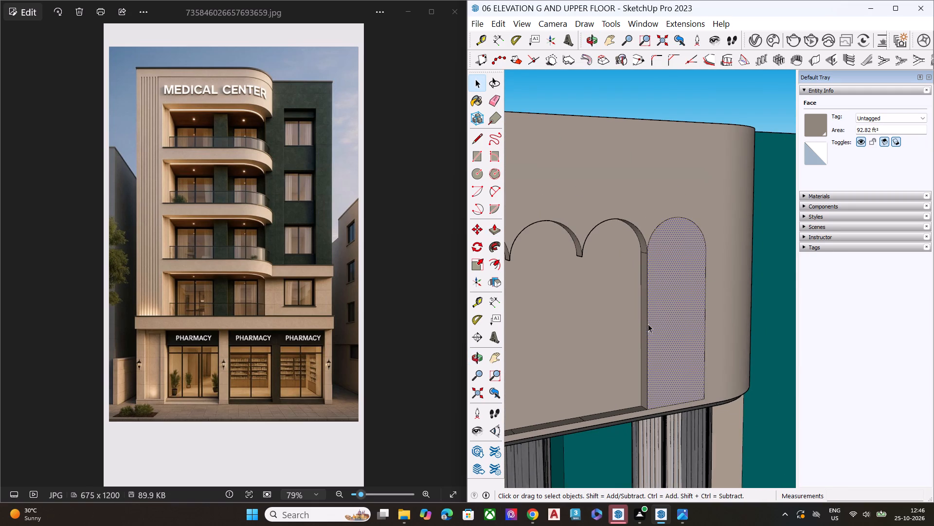
Pull the remaining large scalloped recess face of the parapet outward by 6 5/8".
middle_drag(647, 324, 715, 282)
key(space)
click(624, 313)
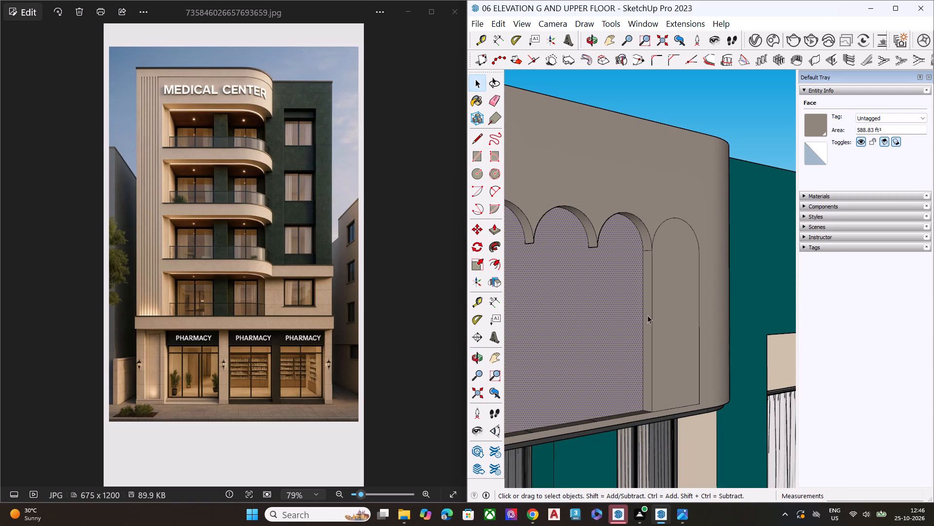
key(p)
click(616, 310)
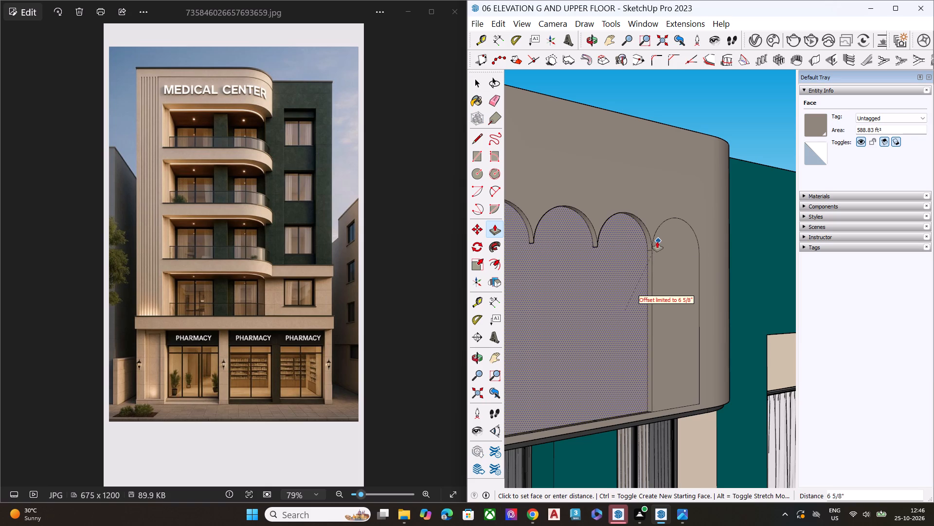
click(637, 213)
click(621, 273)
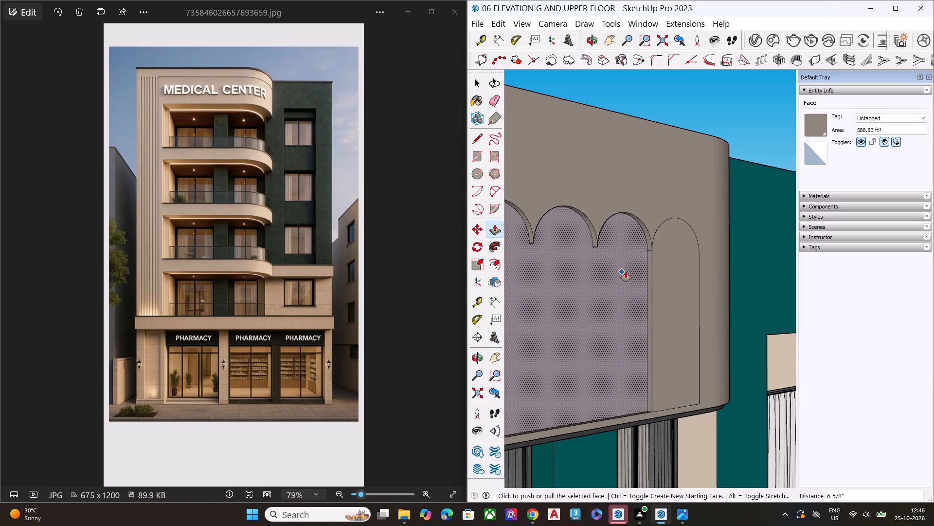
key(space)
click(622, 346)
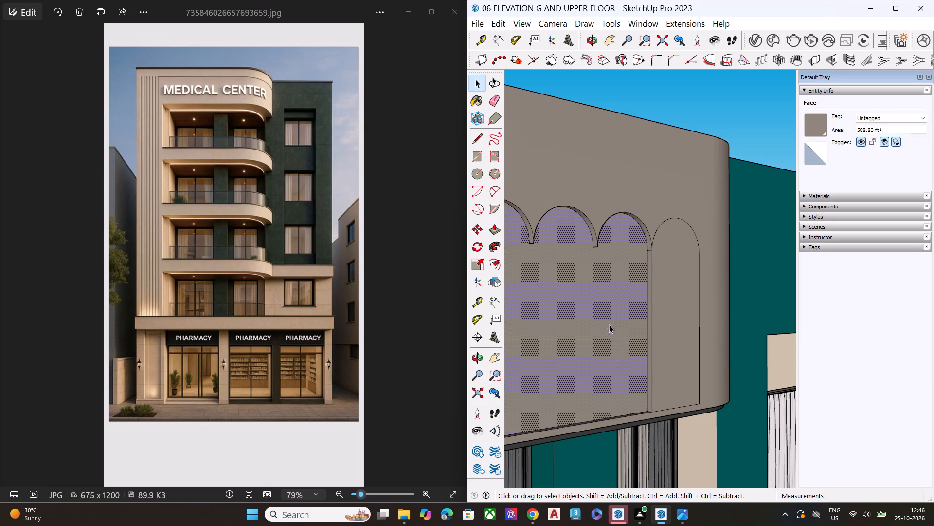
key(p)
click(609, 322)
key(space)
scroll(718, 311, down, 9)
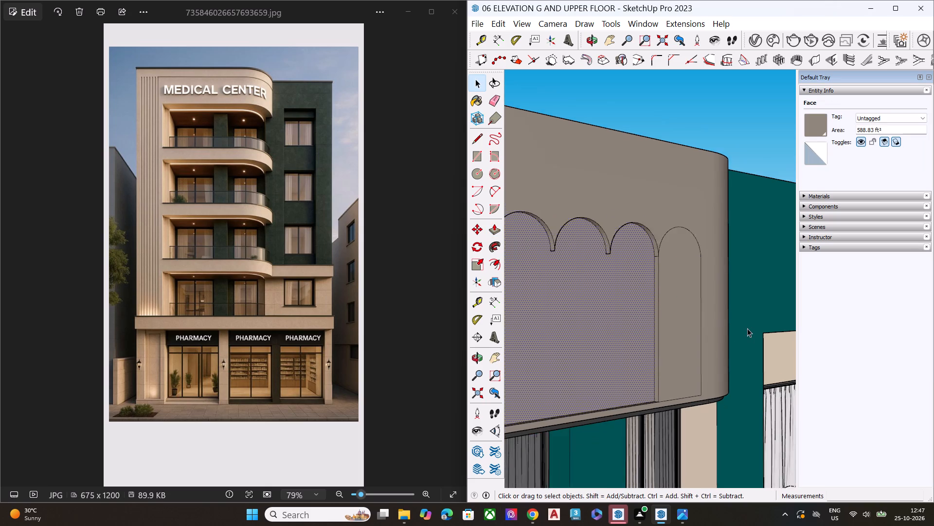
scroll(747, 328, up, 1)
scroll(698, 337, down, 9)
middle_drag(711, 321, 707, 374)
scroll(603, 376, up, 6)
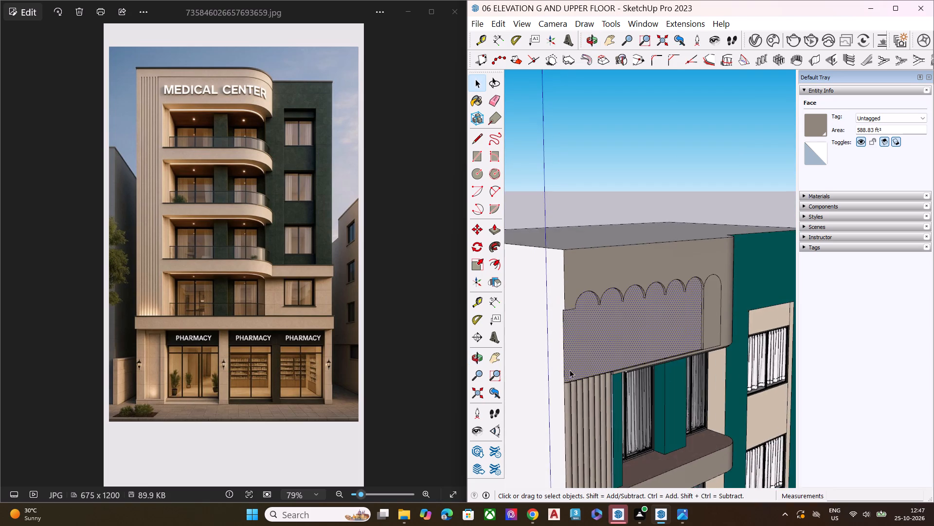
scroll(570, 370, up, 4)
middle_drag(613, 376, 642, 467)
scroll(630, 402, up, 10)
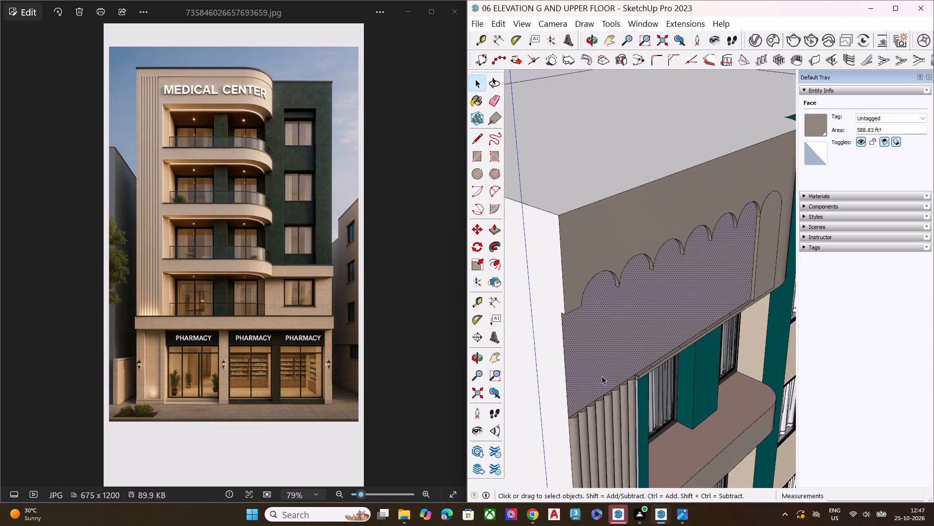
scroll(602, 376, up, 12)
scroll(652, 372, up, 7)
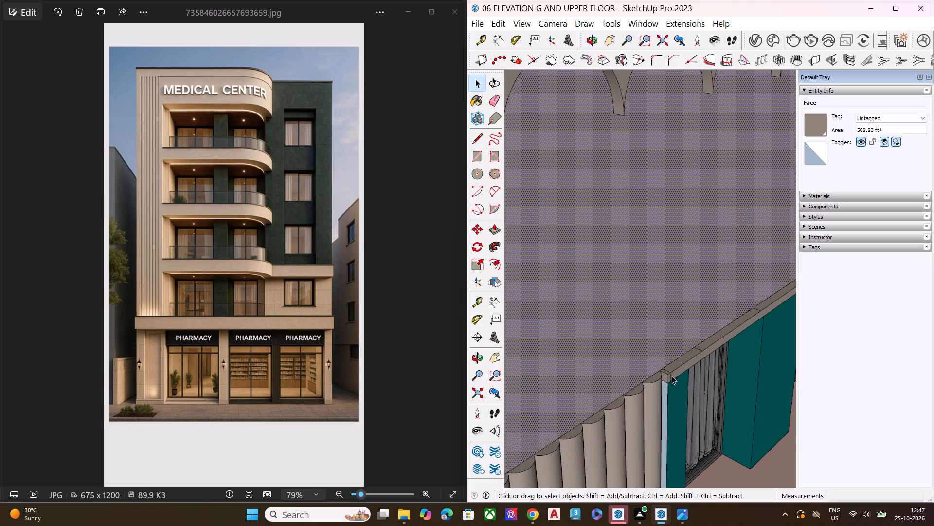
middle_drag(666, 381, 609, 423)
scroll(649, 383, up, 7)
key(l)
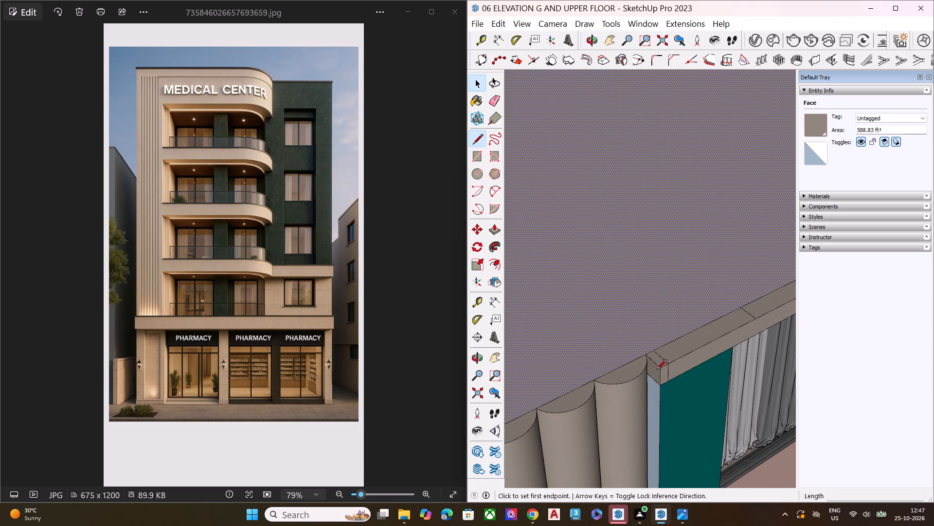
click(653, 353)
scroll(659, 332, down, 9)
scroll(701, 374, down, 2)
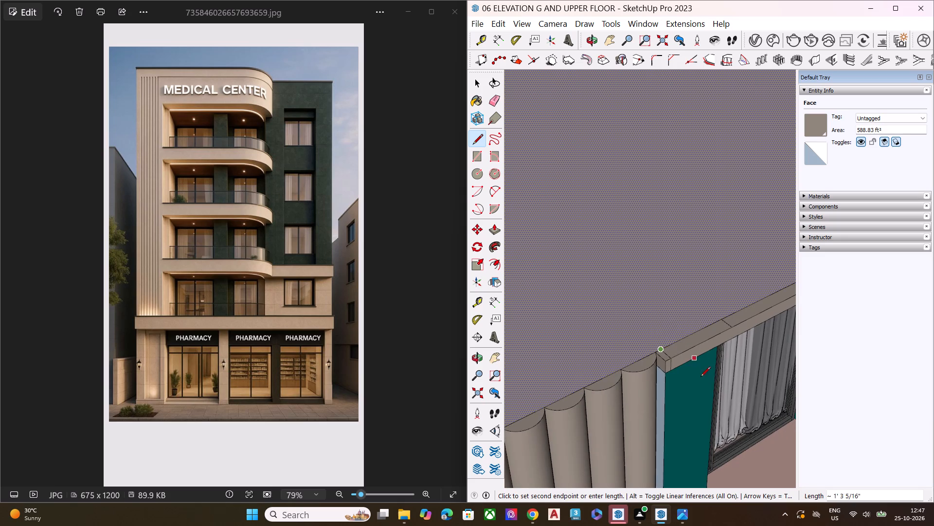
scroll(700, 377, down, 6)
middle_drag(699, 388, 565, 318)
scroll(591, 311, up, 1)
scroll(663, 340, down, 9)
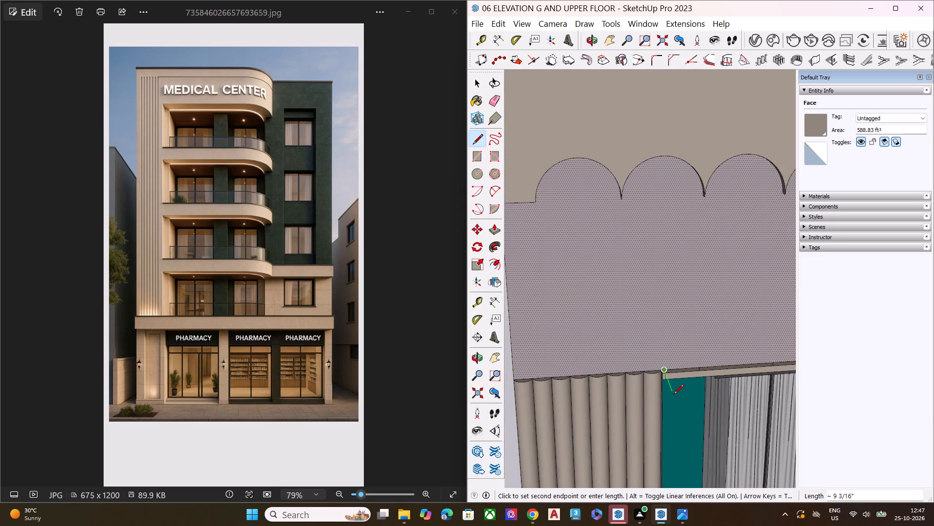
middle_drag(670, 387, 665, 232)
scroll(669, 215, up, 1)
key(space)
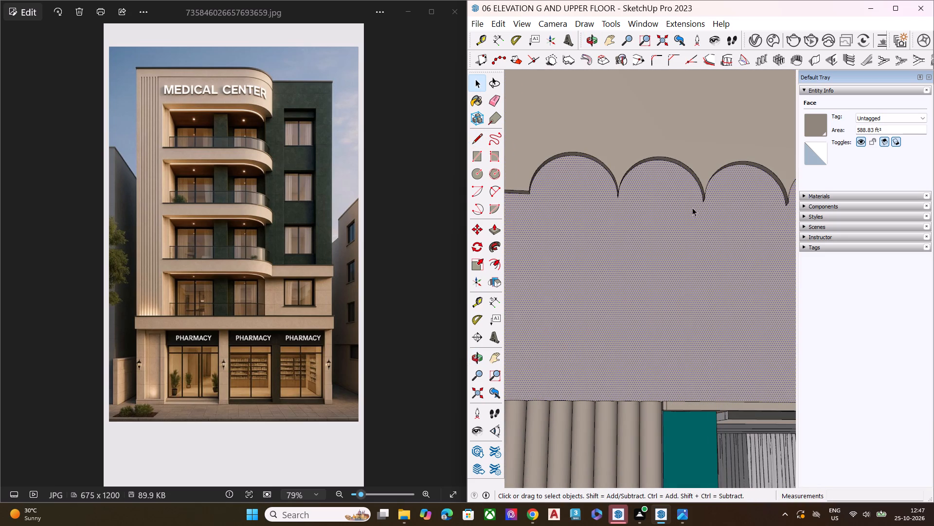
Draw a vertical line from the parapet recess's bottom edge up to the cusp between its second and third arches.
middle_drag(708, 264, 665, 426)
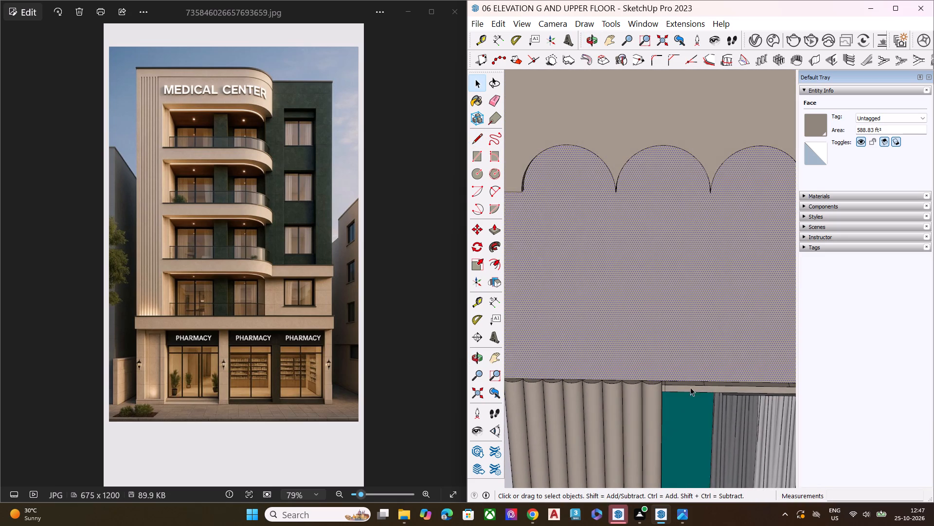
scroll(703, 353, up, 8)
key(l)
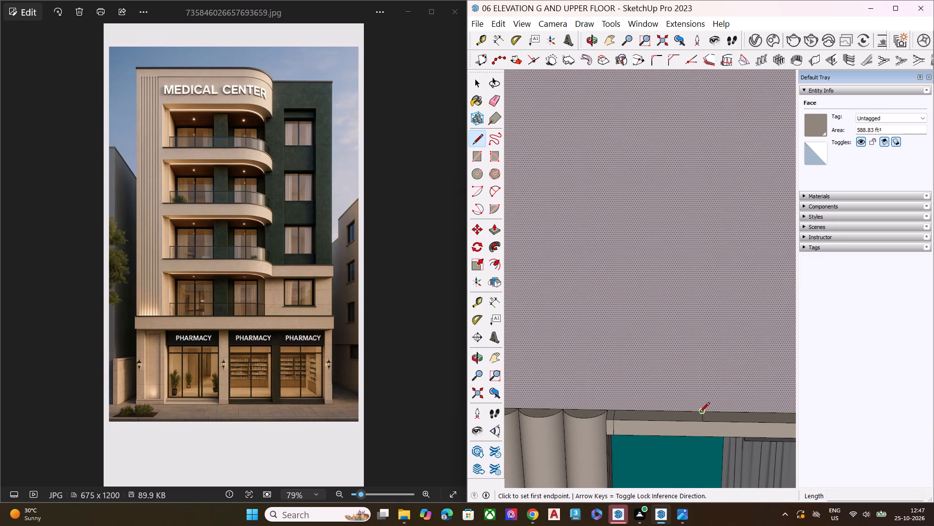
click(700, 413)
scroll(702, 306, down, 8)
middle_drag(693, 368, 698, 184)
scroll(701, 169, up, 2)
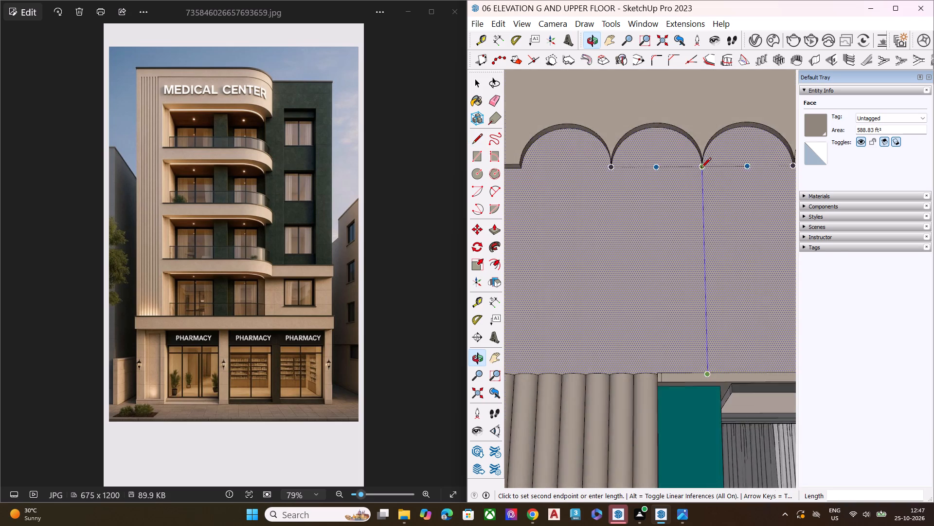
scroll(701, 169, up, 5)
click(703, 164)
key(space)
scroll(602, 239, down, 8)
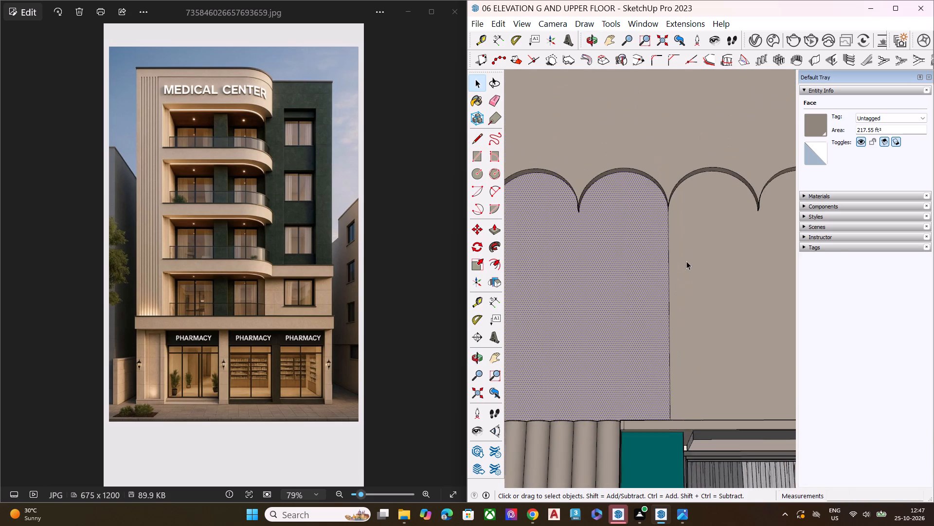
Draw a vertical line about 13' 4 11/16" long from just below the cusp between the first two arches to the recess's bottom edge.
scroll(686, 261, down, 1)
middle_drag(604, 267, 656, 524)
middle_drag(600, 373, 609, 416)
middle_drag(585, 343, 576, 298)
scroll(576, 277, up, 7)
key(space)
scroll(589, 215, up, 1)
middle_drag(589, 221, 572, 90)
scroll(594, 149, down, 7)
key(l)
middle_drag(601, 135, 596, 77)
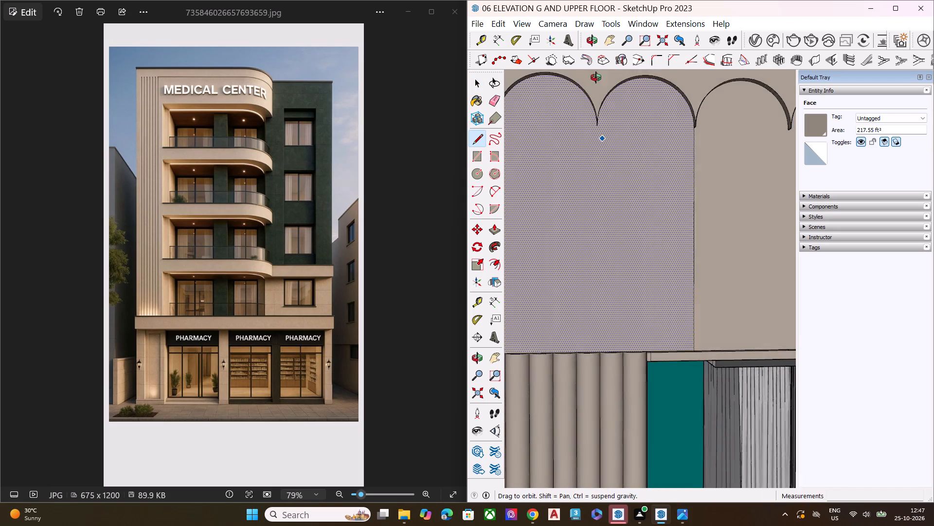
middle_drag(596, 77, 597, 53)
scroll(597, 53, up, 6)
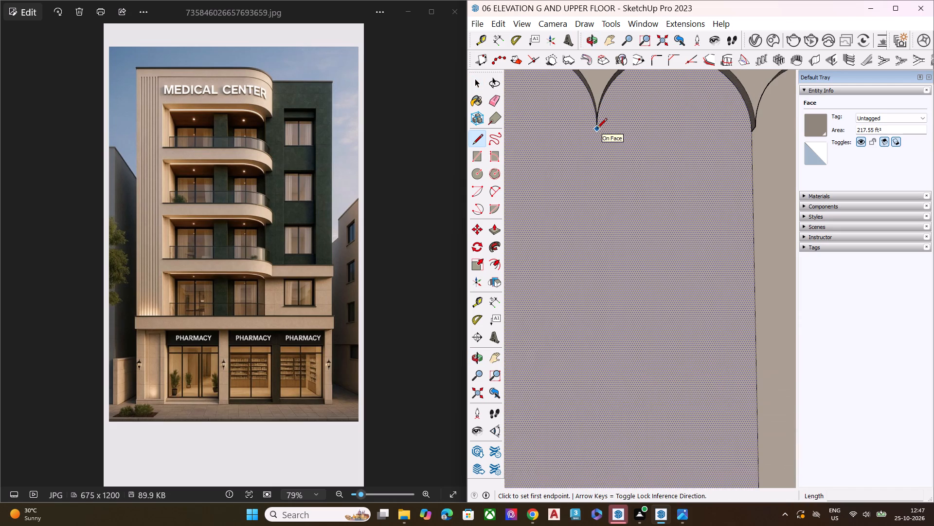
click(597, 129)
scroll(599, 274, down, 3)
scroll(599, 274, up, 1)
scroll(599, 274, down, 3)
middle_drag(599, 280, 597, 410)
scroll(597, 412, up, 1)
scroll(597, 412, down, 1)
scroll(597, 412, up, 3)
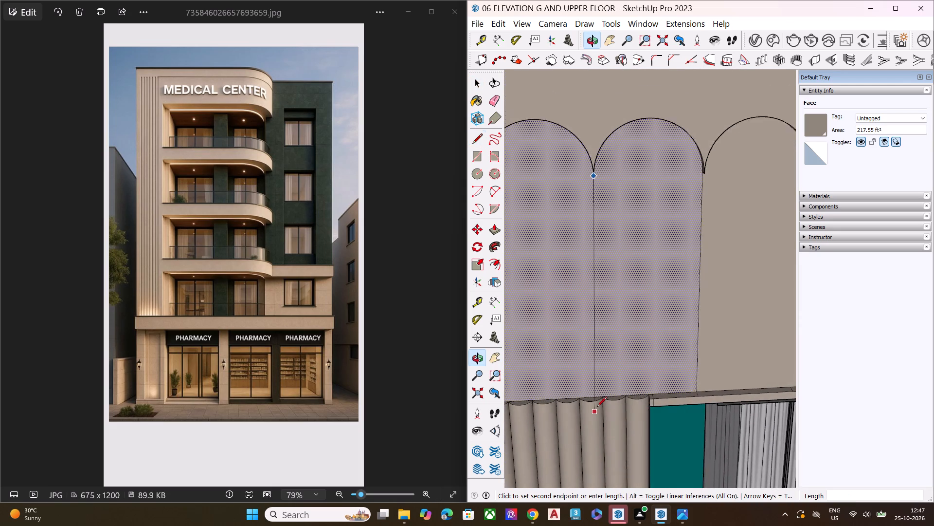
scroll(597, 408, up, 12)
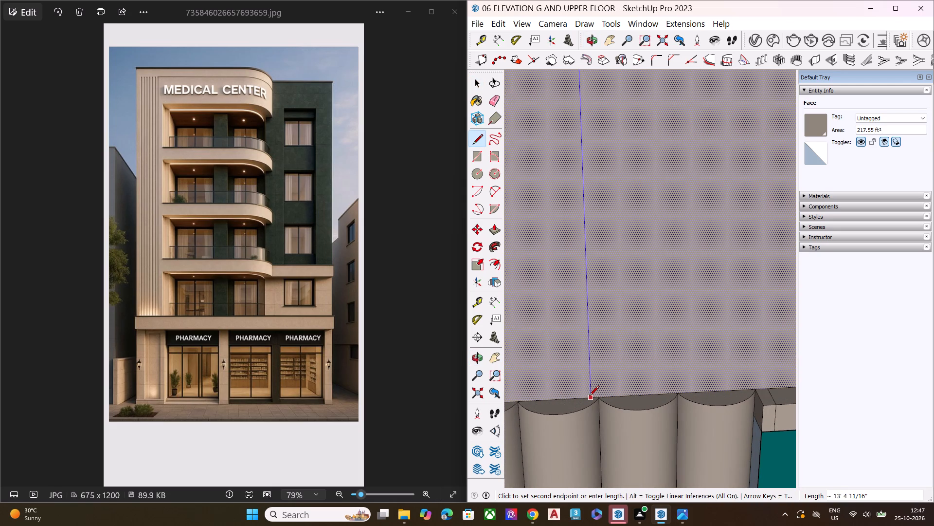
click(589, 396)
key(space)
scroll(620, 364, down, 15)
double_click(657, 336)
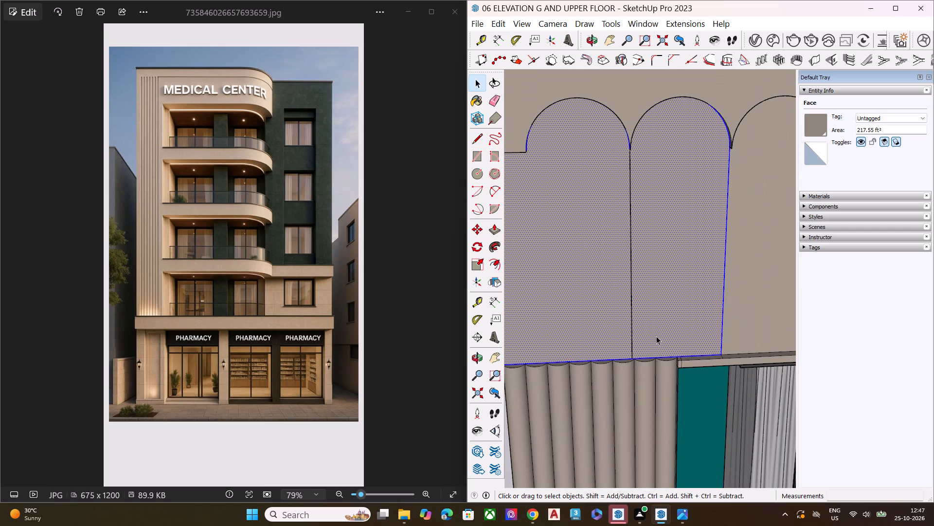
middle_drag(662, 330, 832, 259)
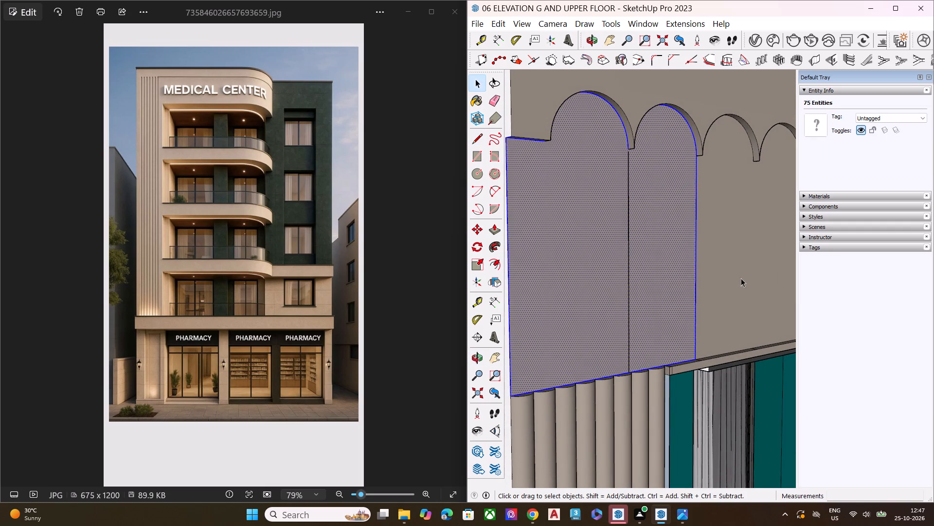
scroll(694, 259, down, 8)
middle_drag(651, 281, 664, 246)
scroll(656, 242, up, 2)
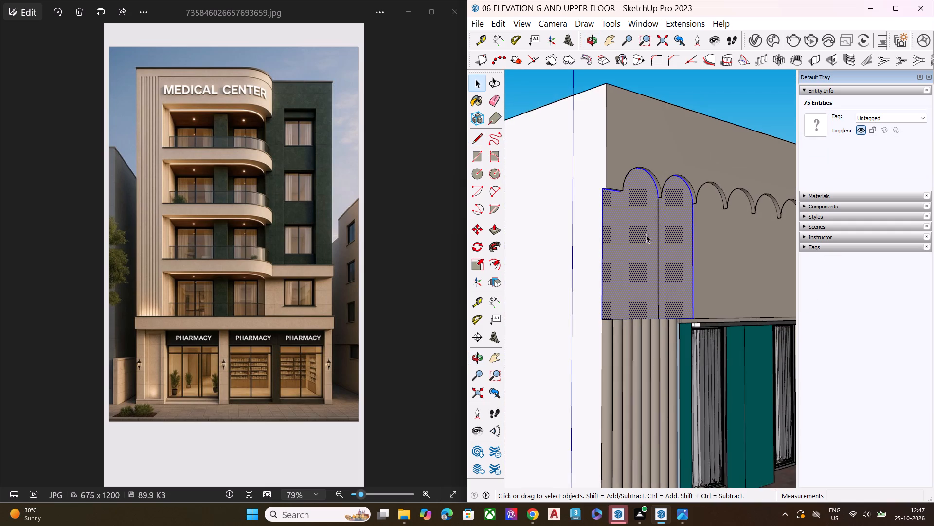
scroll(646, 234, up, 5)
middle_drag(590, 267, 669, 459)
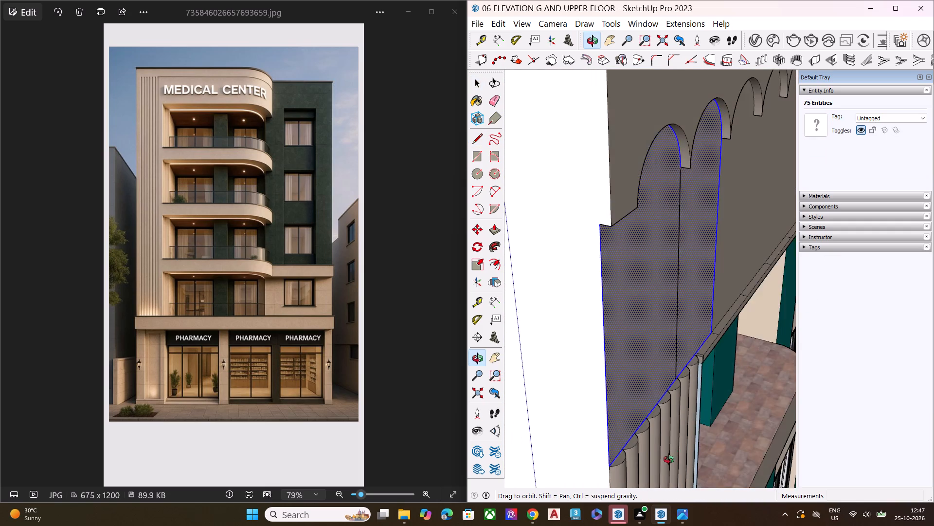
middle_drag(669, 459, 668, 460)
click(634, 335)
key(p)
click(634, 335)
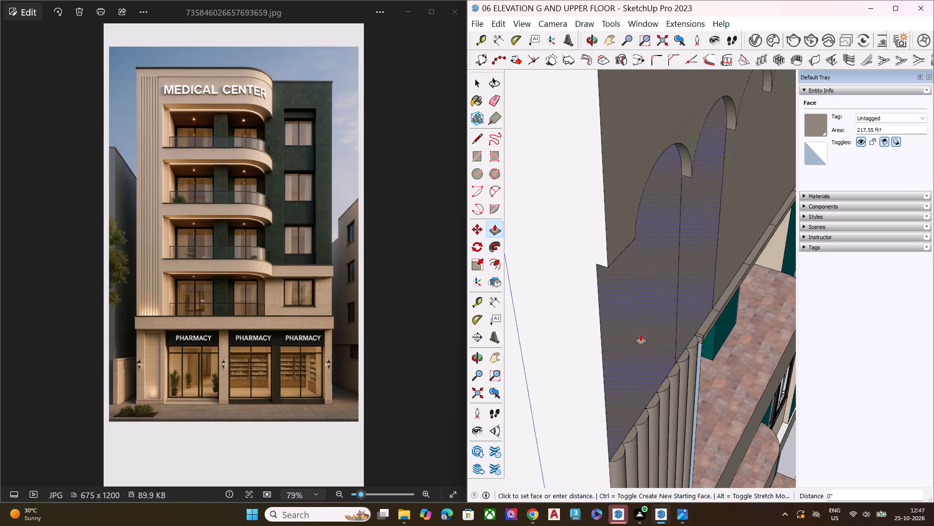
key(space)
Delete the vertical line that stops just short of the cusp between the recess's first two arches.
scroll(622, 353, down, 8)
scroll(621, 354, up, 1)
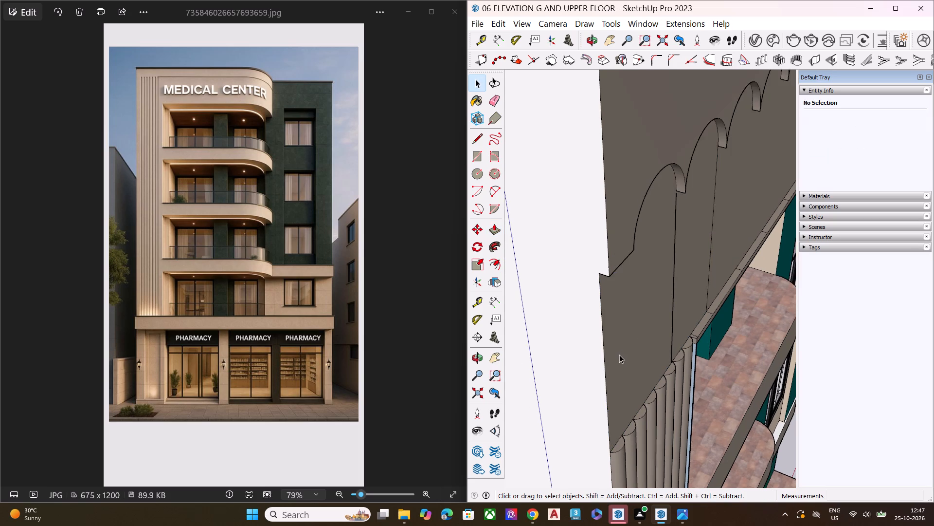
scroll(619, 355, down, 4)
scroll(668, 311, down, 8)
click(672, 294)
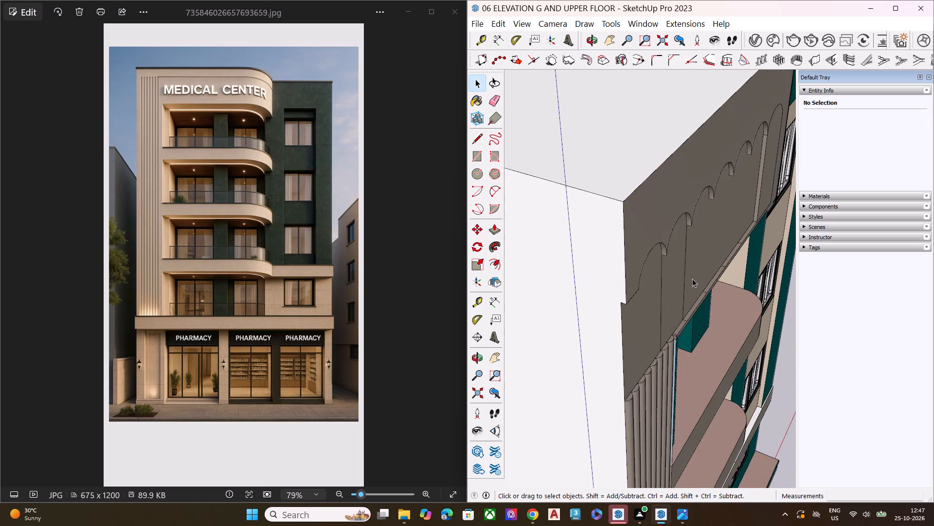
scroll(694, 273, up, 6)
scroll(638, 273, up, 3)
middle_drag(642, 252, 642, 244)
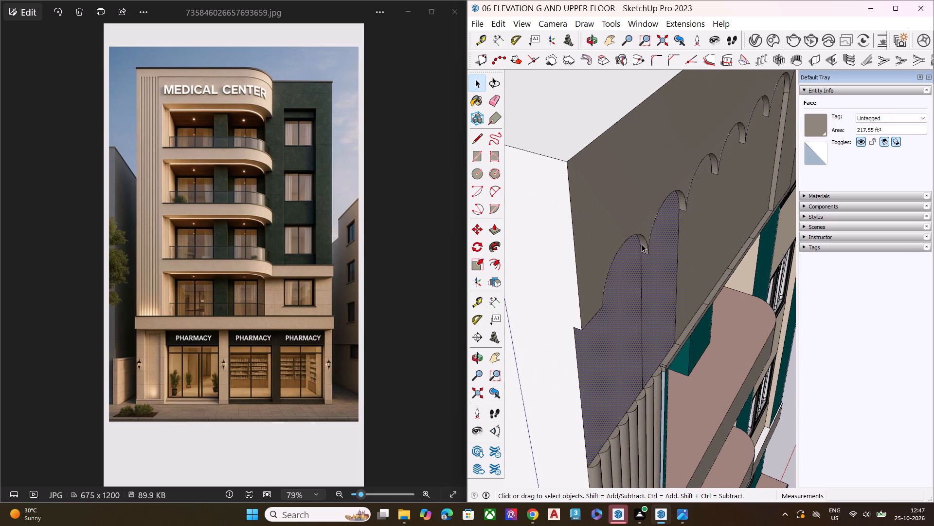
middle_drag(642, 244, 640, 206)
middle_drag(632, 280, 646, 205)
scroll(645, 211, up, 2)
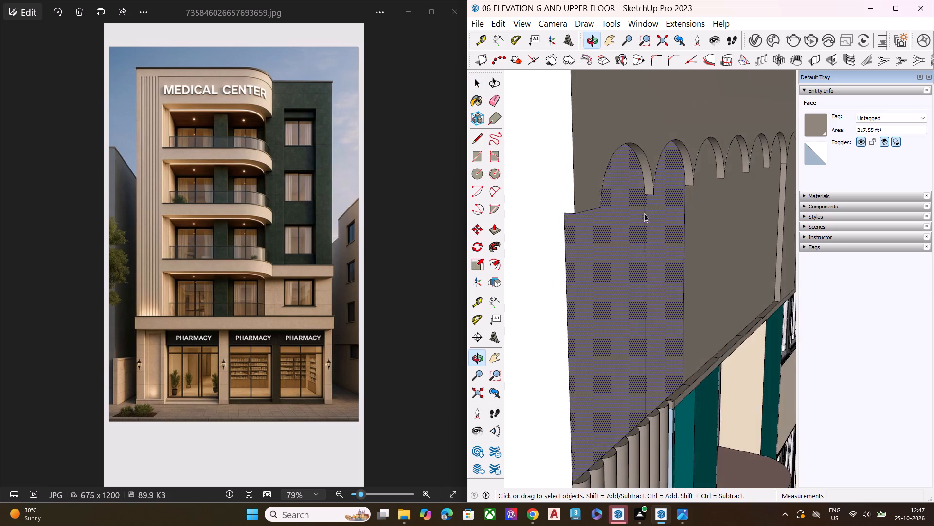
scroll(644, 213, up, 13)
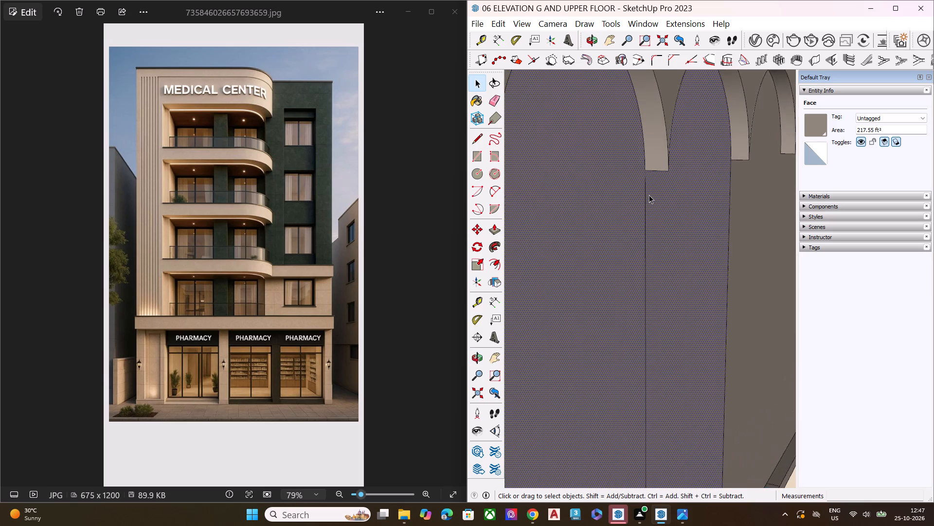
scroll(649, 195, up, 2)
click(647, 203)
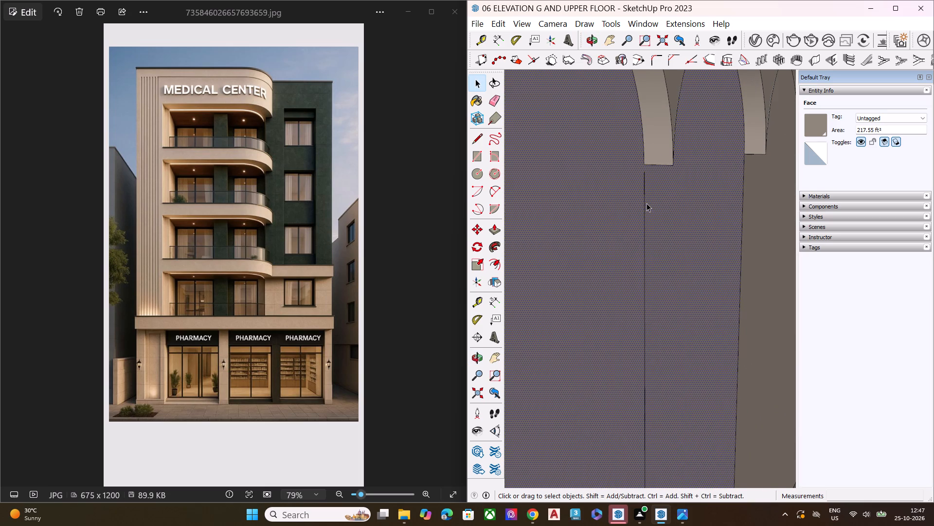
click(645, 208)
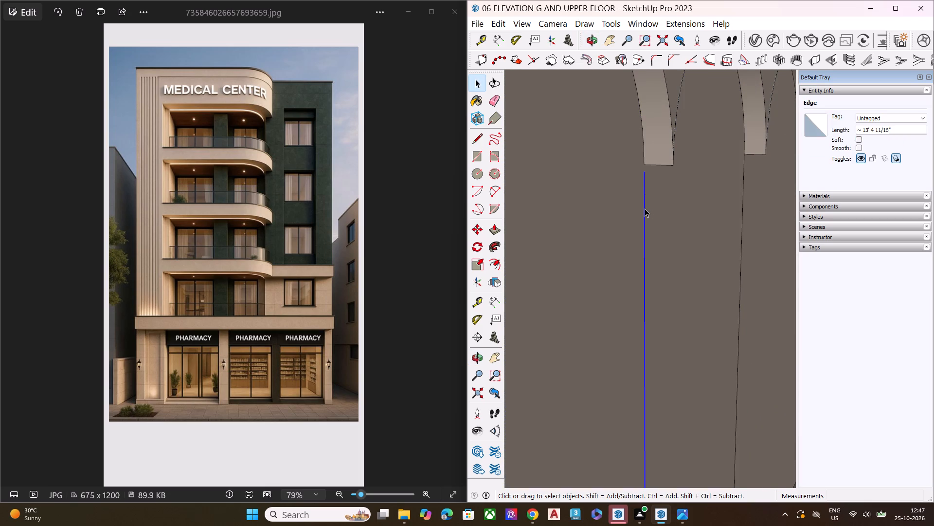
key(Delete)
Draw a vertical line about 13' 6 1/8" long from the cusp between the first two arches to the recess's bottom edge.
scroll(645, 208, down, 5)
middle_drag(652, 260, 563, 171)
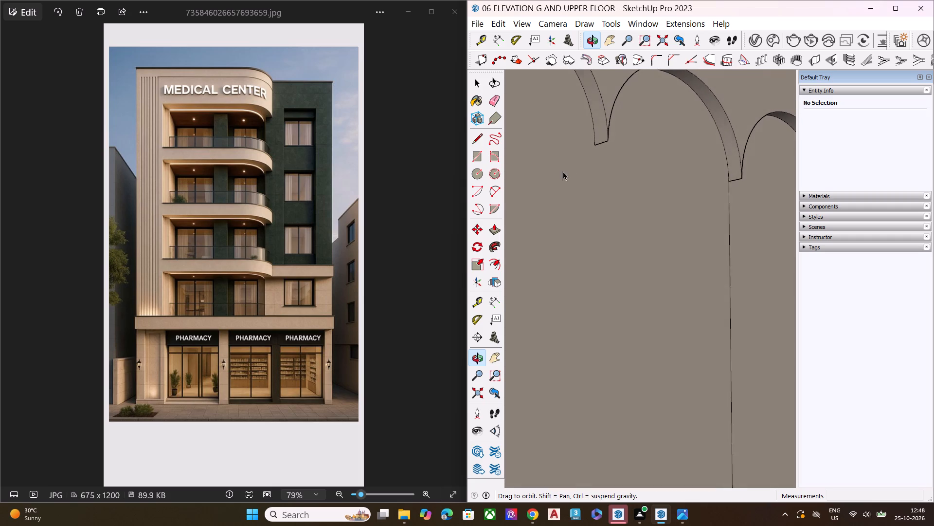
middle_drag(563, 171, 561, 172)
key(l)
click(597, 143)
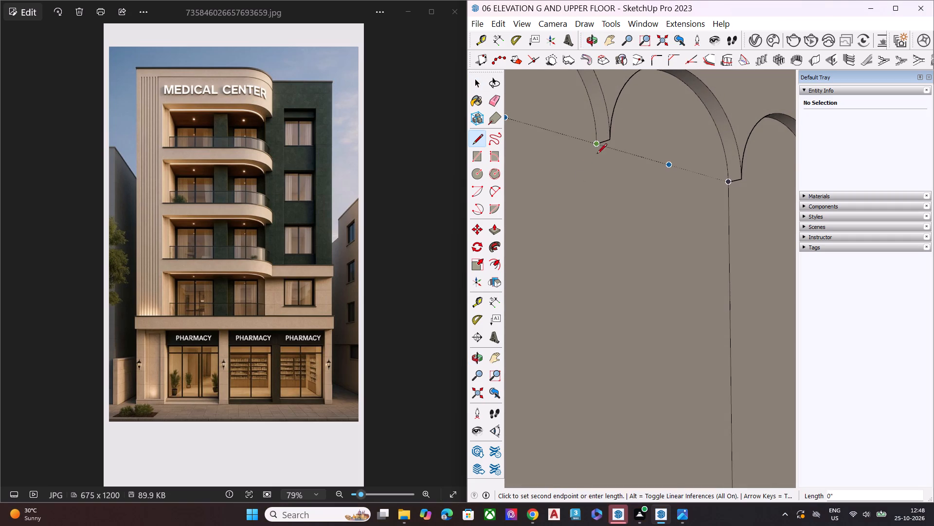
scroll(602, 225, down, 8)
middle_drag(605, 228, 610, 413)
scroll(613, 409, up, 2)
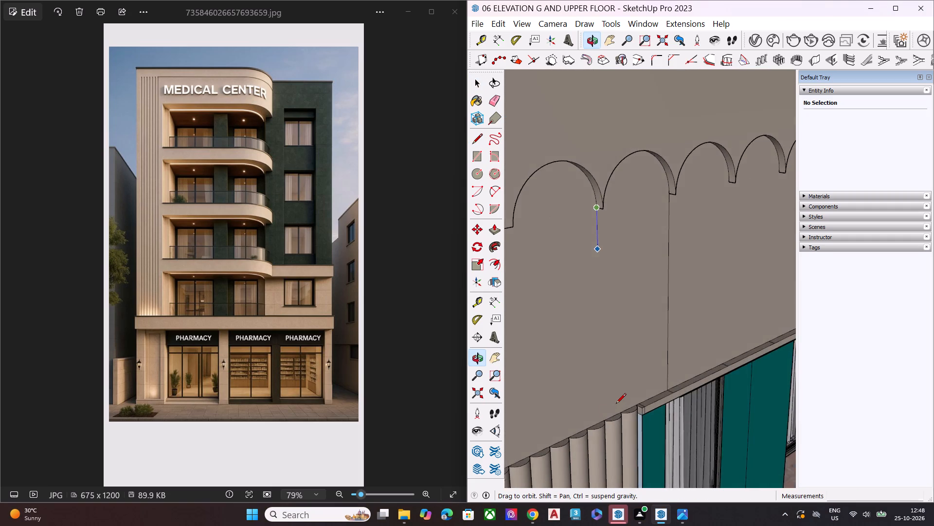
scroll(616, 404, up, 13)
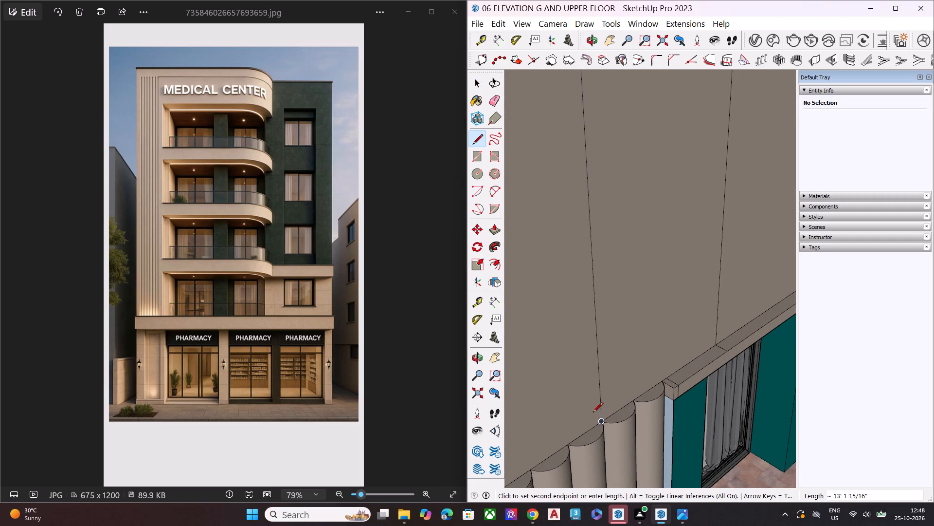
middle_drag(593, 413, 593, 441)
scroll(597, 432, up, 12)
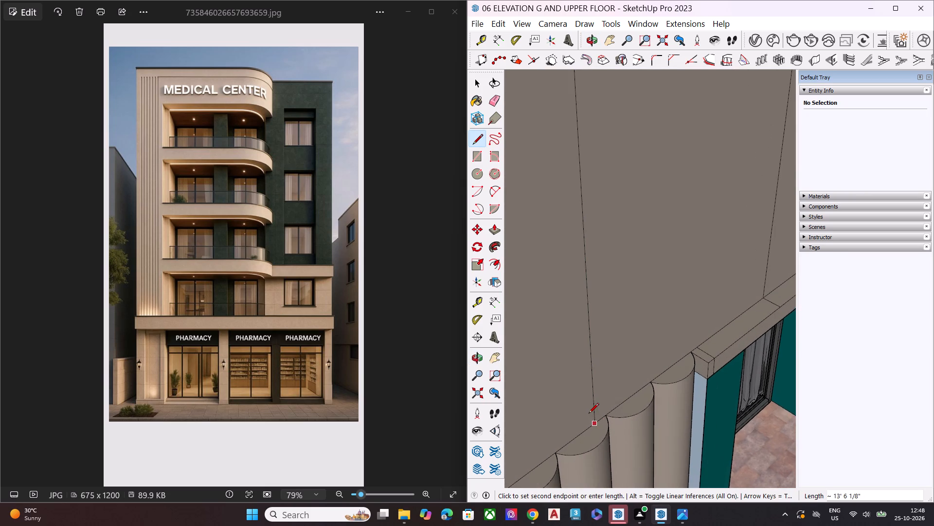
scroll(589, 414, up, 5)
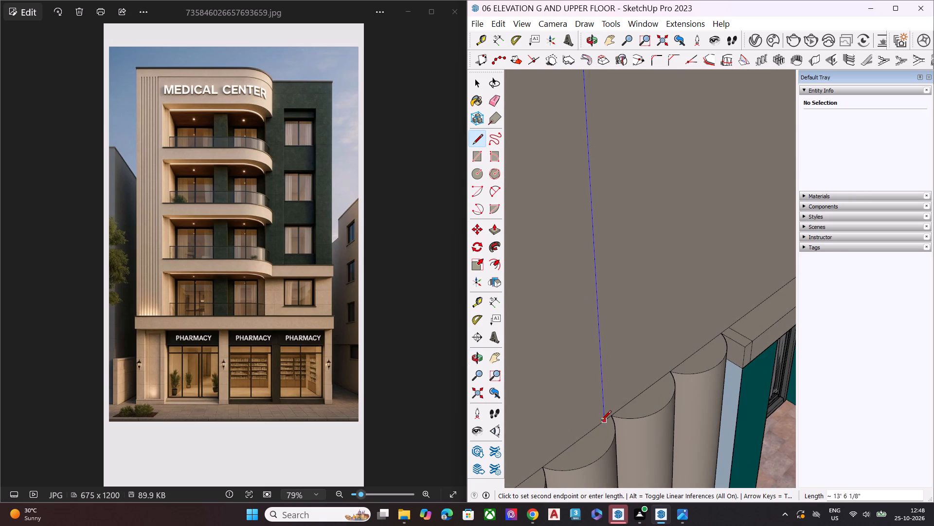
click(601, 421)
key(space)
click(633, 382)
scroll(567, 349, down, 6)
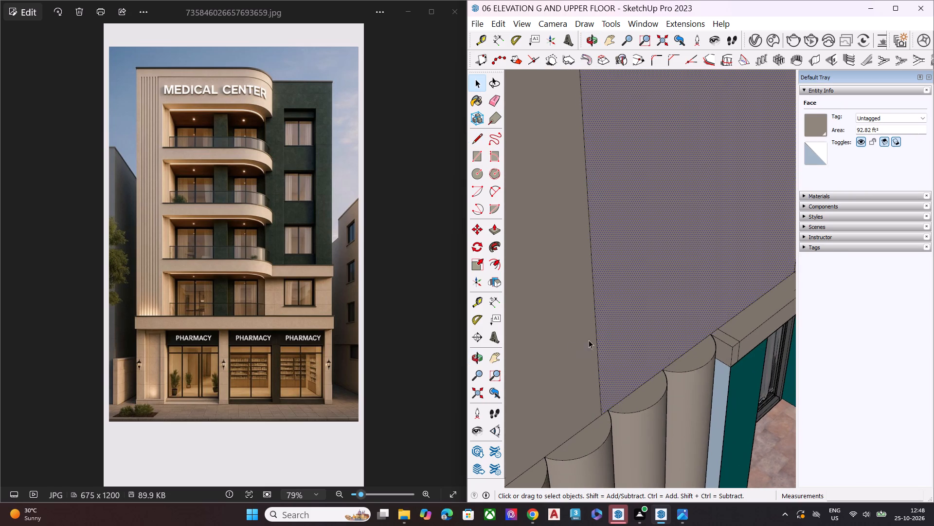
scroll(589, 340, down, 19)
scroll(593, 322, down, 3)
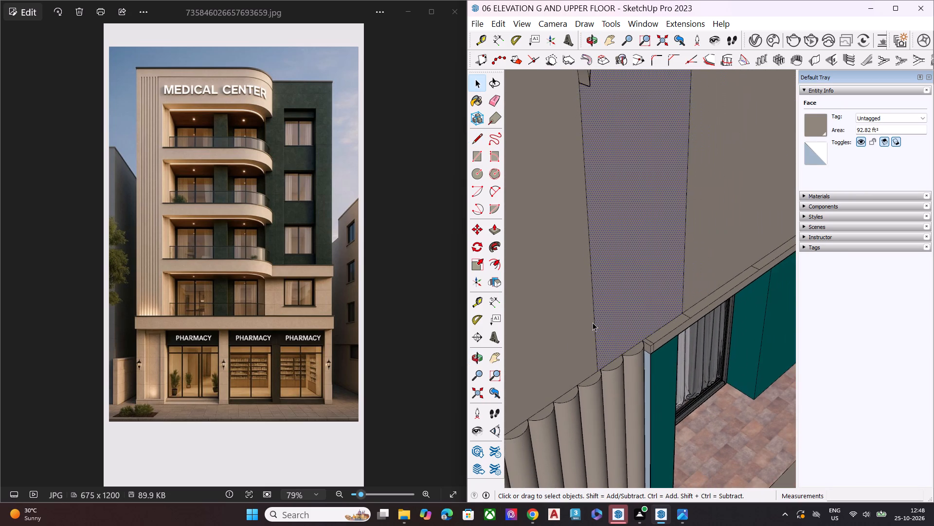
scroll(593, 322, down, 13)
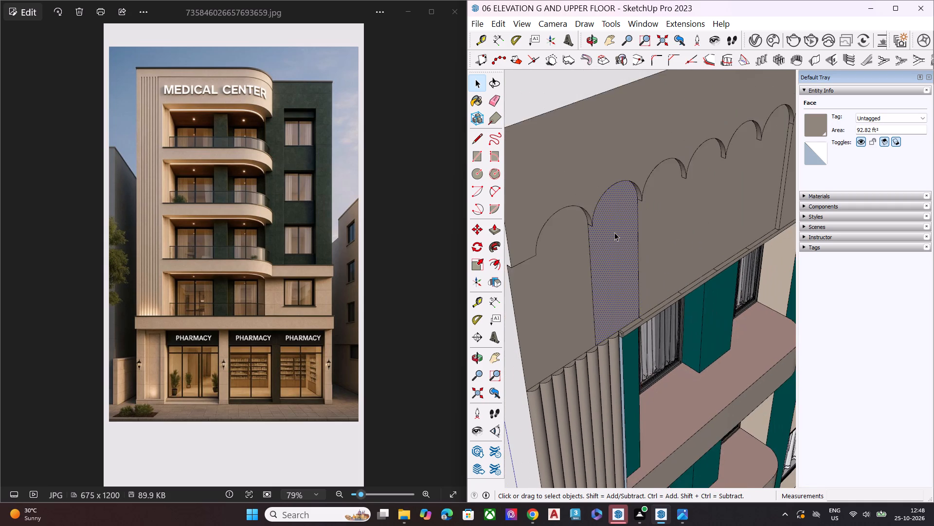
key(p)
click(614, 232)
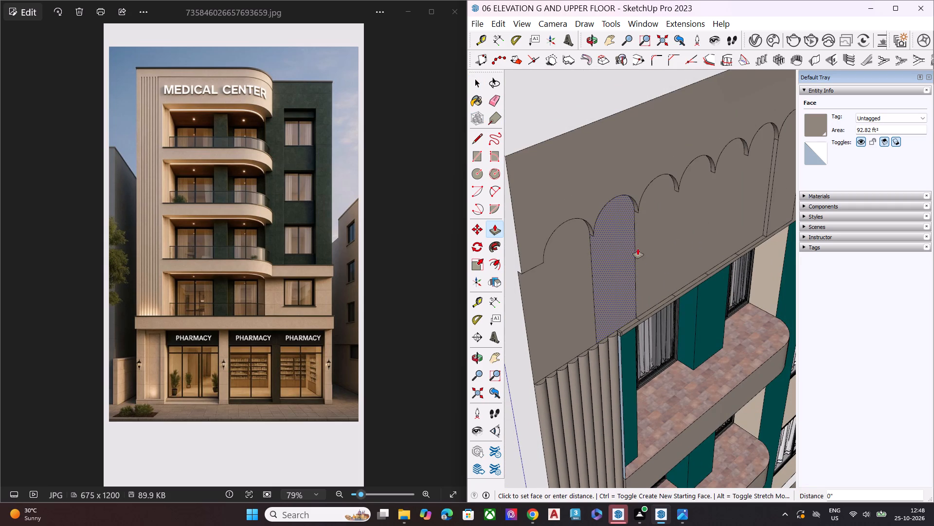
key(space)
Push/Pull the undivided four-arch face of the parapet recess outward 6 5/8", flush with the surrounding wall.
click(663, 270)
scroll(672, 228, up, 2)
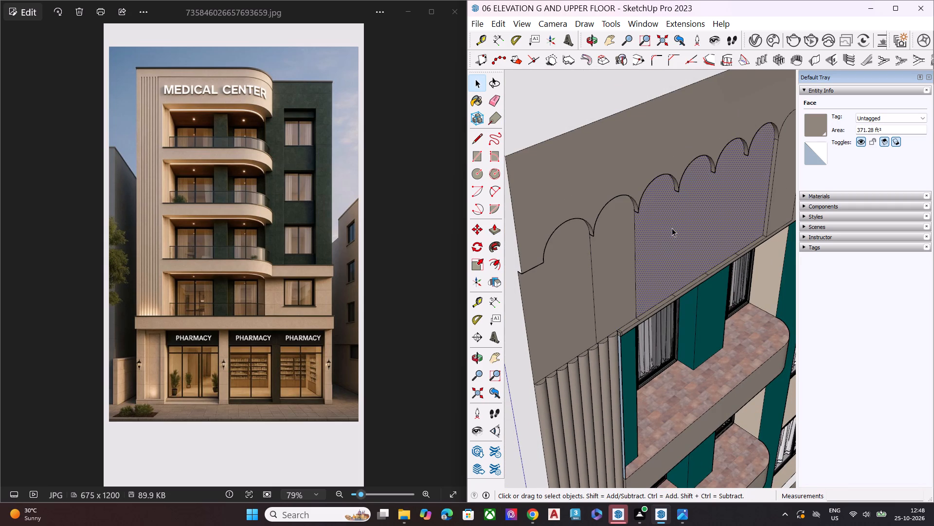
key(p)
click(670, 228)
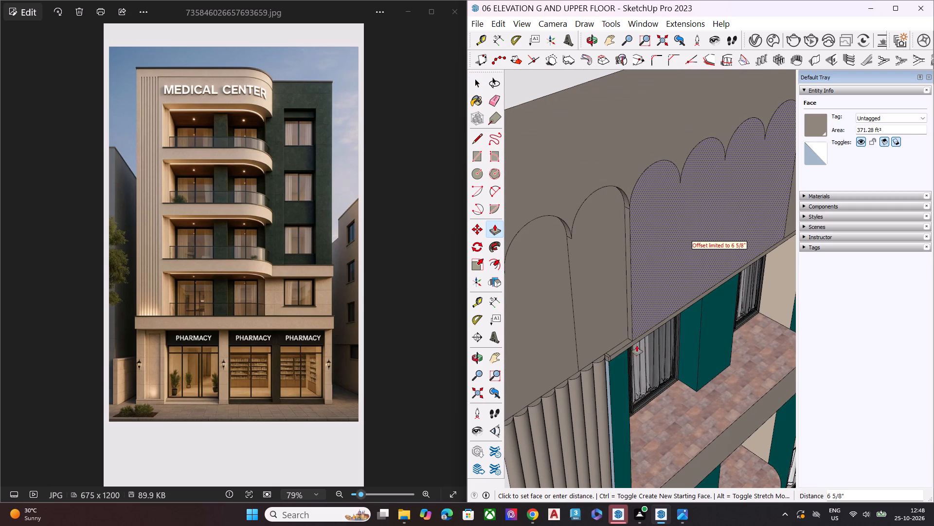
click(611, 360)
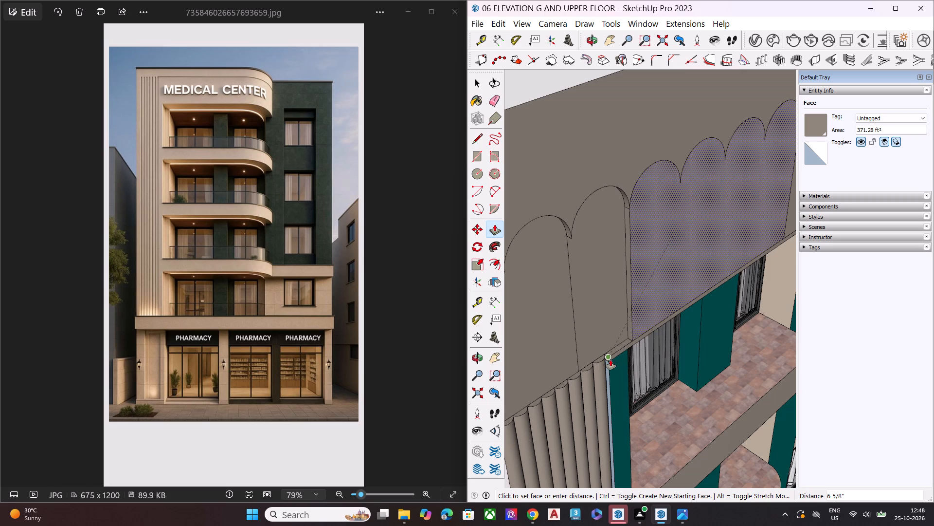
key(space)
Examine the two remaining recessed arches and where they meet the fluted strip and the ledge's end.
scroll(608, 298, down, 6)
middle_drag(649, 269, 661, 131)
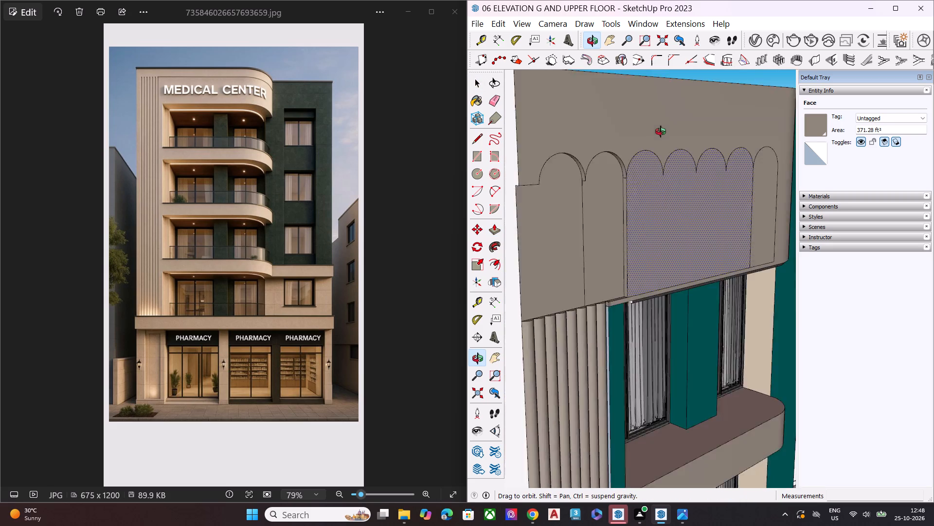
scroll(661, 131, up, 1)
scroll(653, 168, down, 7)
middle_drag(665, 240, 632, 149)
scroll(645, 167, up, 1)
scroll(648, 174, down, 1)
scroll(648, 180, up, 6)
scroll(602, 224, up, 6)
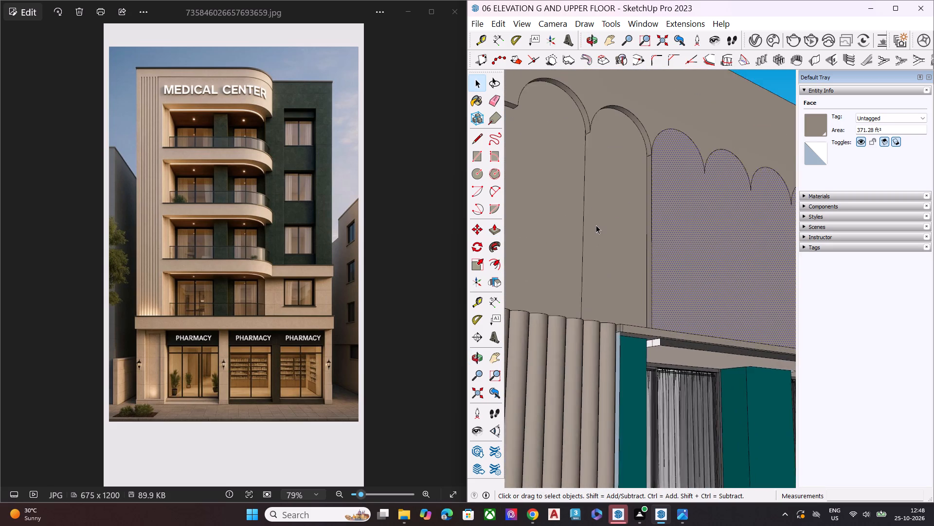
click(597, 225)
scroll(627, 220, down, 5)
middle_drag(624, 222, 643, 276)
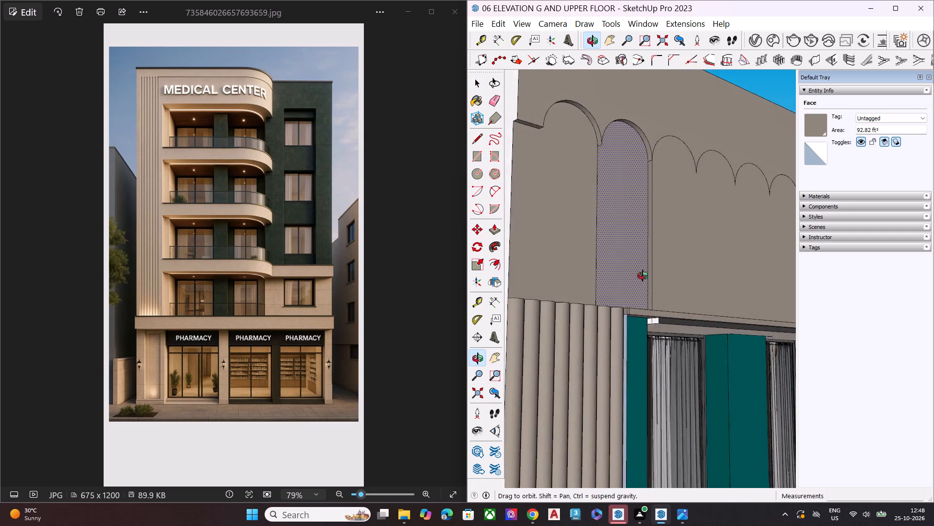
middle_drag(643, 276, 681, 433)
scroll(645, 361, up, 9)
scroll(614, 319, down, 1)
scroll(614, 319, up, 2)
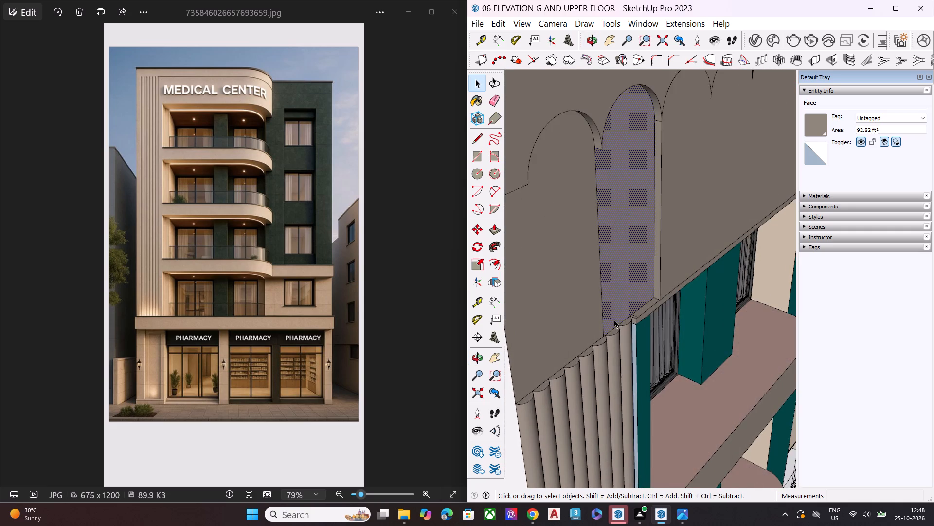
scroll(632, 311, up, 12)
scroll(644, 327, down, 1)
scroll(644, 327, up, 5)
Delete the narrow vertical face beside the last flute, directly below the end of the ledge.
click(646, 327)
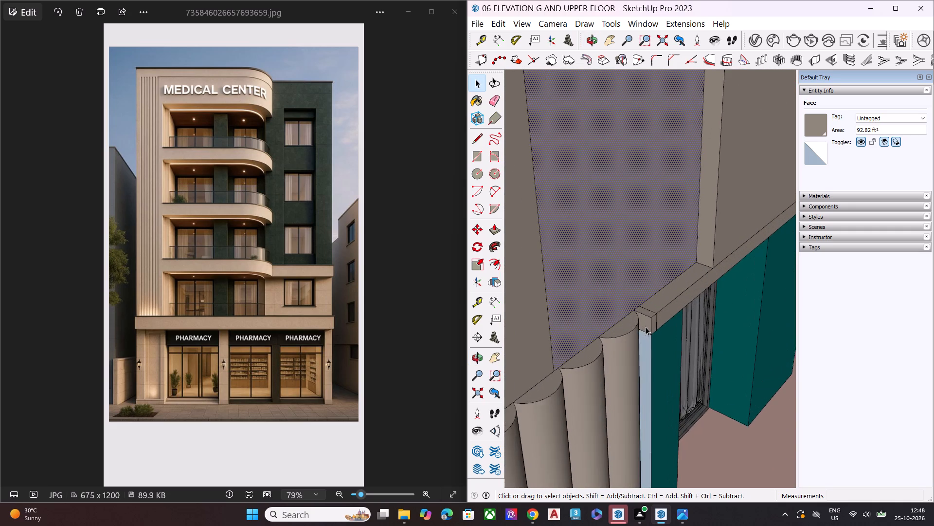
middle_drag(653, 330, 652, 226)
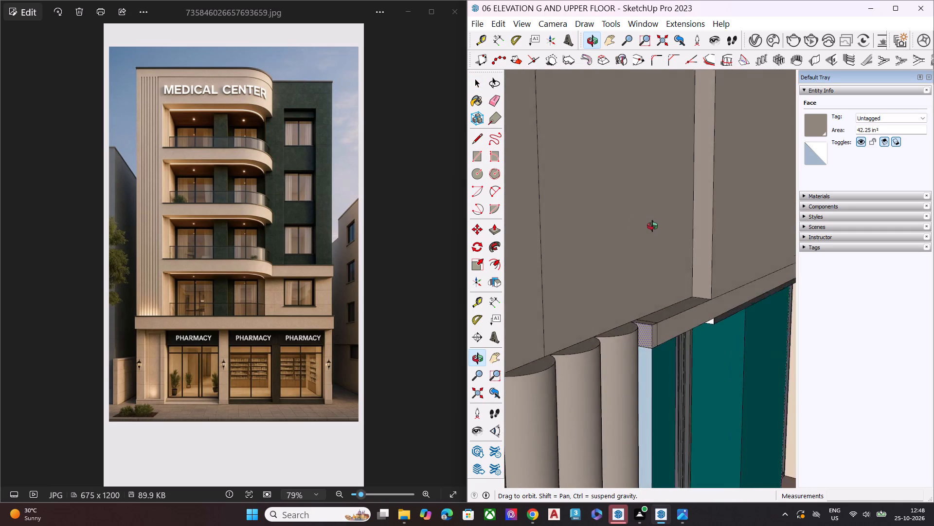
middle_drag(652, 226, 391, 253)
middle_drag(659, 322, 546, 261)
scroll(625, 357, up, 6)
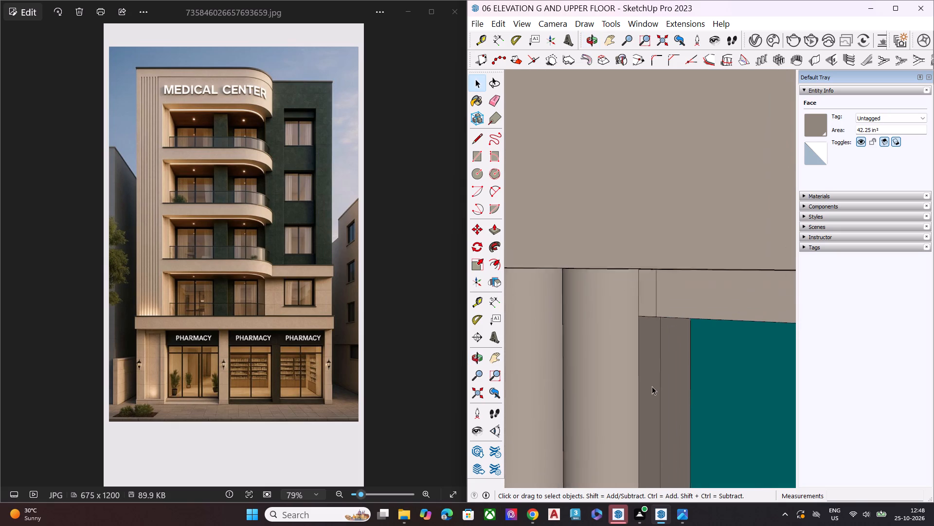
scroll(652, 386, up, 2)
click(654, 382)
key(Delete)
Push/Pull the ledge's end face about 11' 1 1/4" across the tops of the flutes to the wall's outer edge.
middle_drag(644, 335, 669, 302)
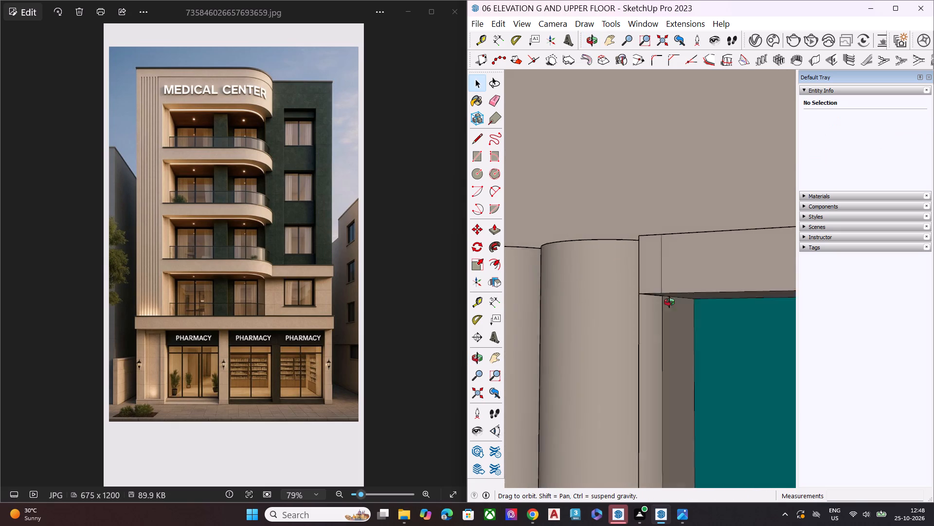
middle_drag(669, 302, 933, 320)
scroll(724, 312, up, 4)
click(642, 241)
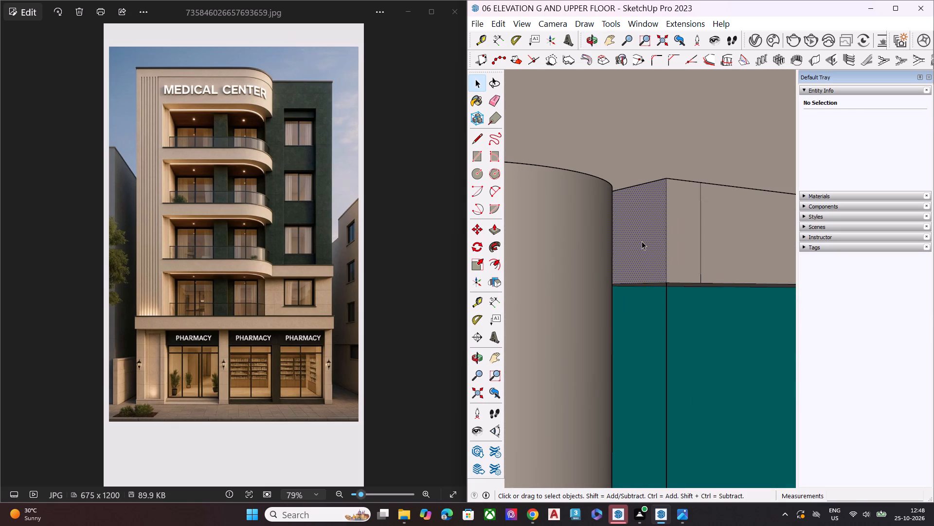
key(p)
click(642, 241)
scroll(538, 262, down, 6)
scroll(599, 219, down, 5)
scroll(596, 233, up, 2)
scroll(596, 235, down, 13)
scroll(654, 253, down, 9)
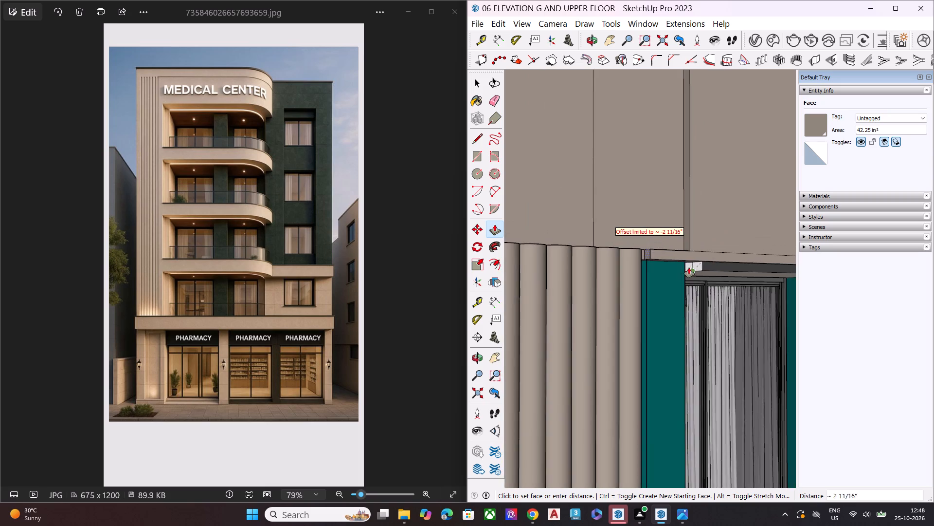
scroll(689, 267, down, 9)
scroll(582, 256, up, 7)
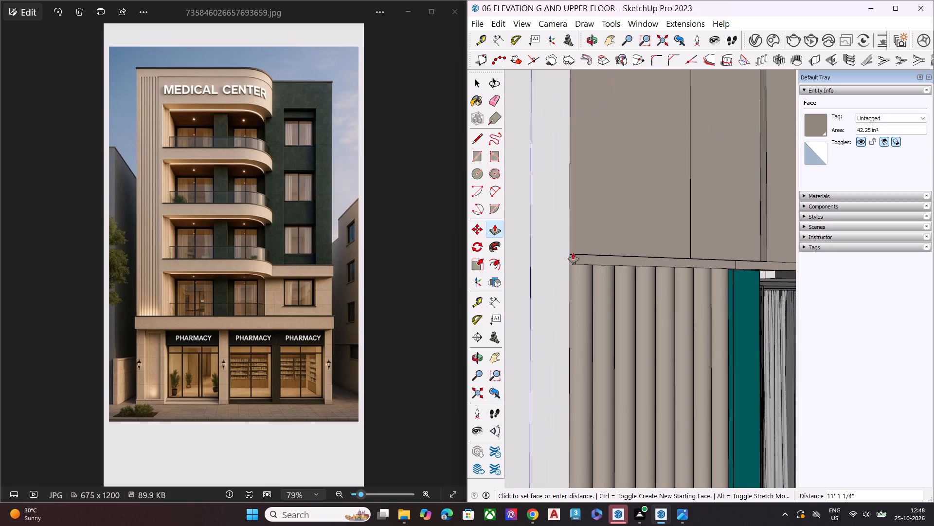
click(567, 231)
key(space)
Examine the extended ledge above the fluted strip from above and from the front.
middle_drag(667, 263, 662, 383)
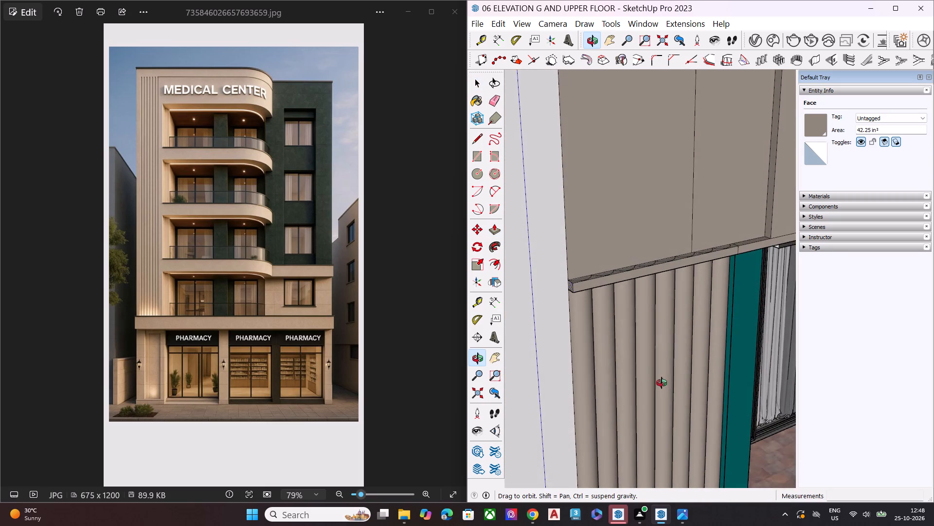
middle_drag(662, 383, 656, 449)
scroll(738, 211, up, 7)
scroll(665, 263, down, 3)
middle_drag(678, 272, 594, 257)
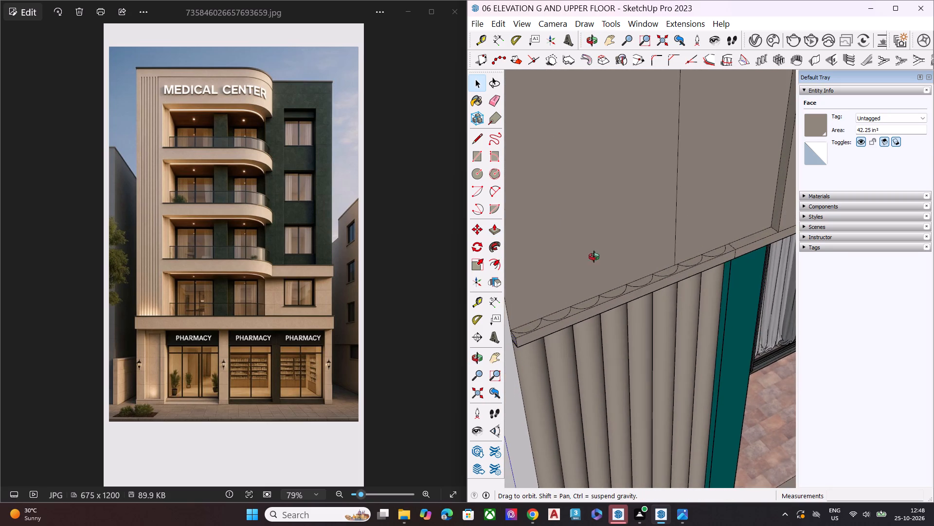
middle_drag(594, 257, 531, 261)
scroll(533, 260, up, 1)
scroll(656, 250, down, 9)
middle_drag(661, 333, 623, 146)
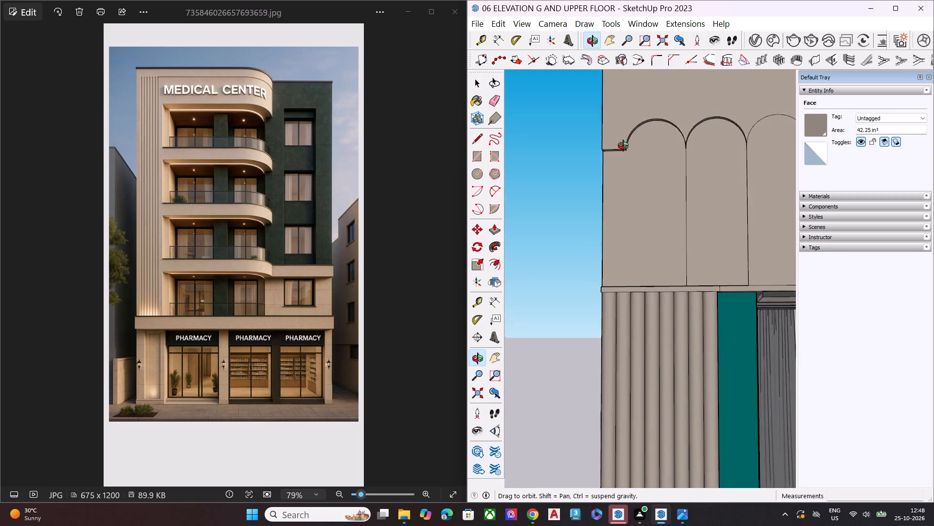
middle_drag(623, 146, 761, 416)
Erase the seam edges on the ledge's top and front faces where the extension meets the original ledge.
scroll(659, 264, up, 10)
scroll(711, 249, up, 3)
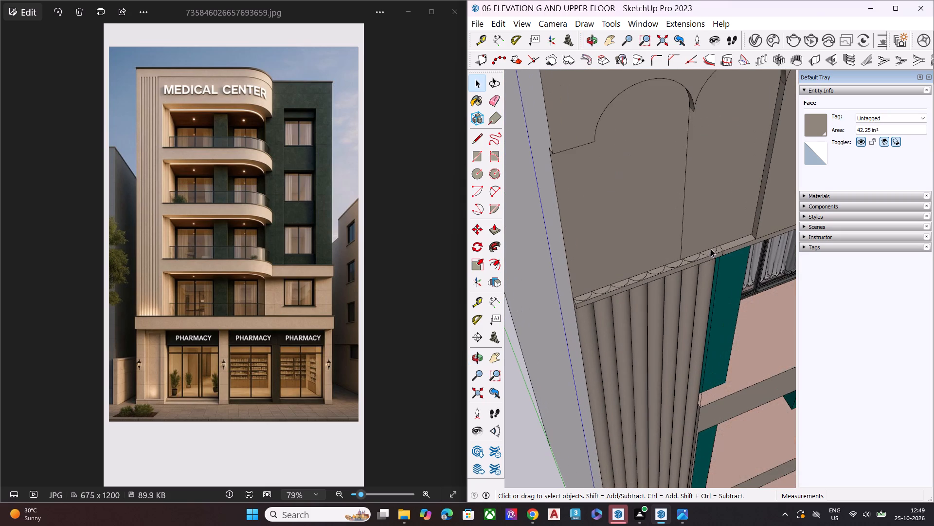
scroll(711, 249, up, 14)
middle_drag(710, 251, 717, 310)
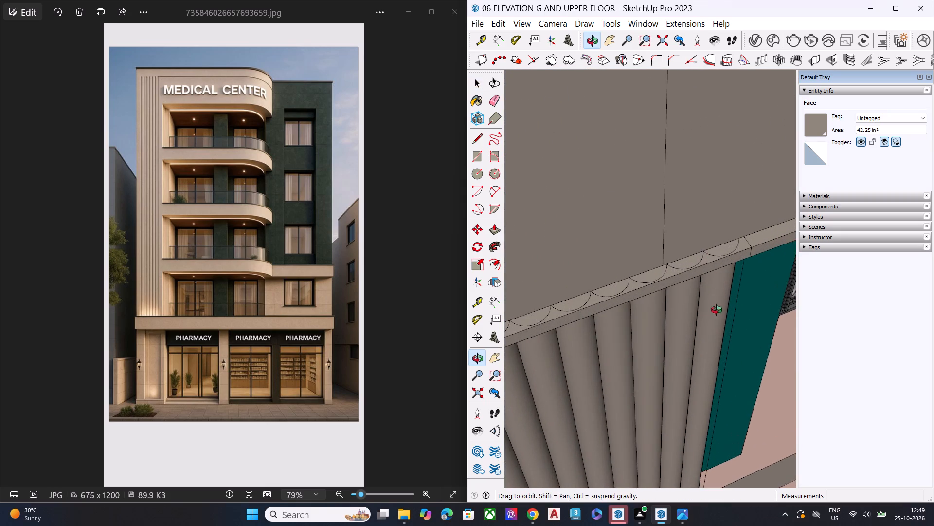
middle_drag(717, 310, 717, 312)
scroll(721, 304, up, 4)
scroll(732, 258, down, 2)
scroll(732, 257, up, 11)
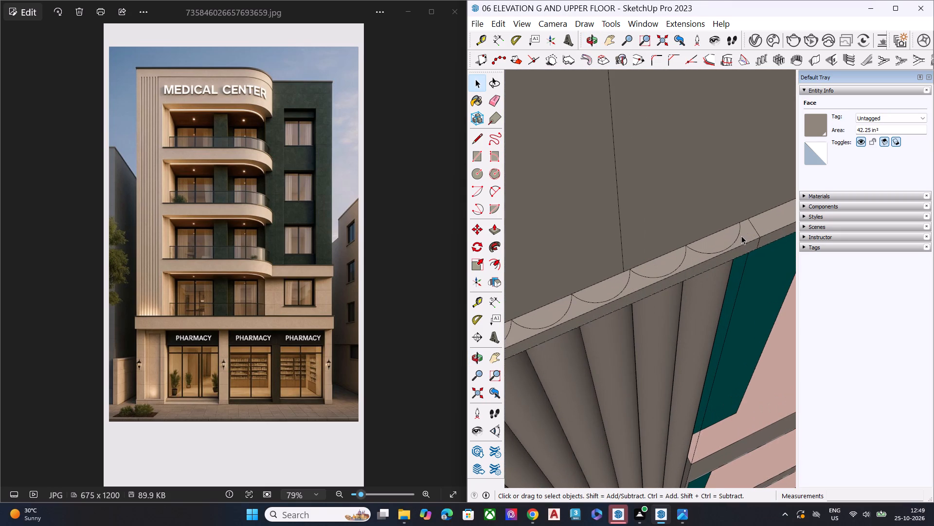
scroll(630, 246, up, 5)
key(e)
scroll(718, 264, up, 7)
scroll(579, 258, down, 1)
scroll(571, 260, up, 1)
scroll(569, 261, down, 9)
scroll(581, 247, up, 2)
scroll(576, 251, down, 3)
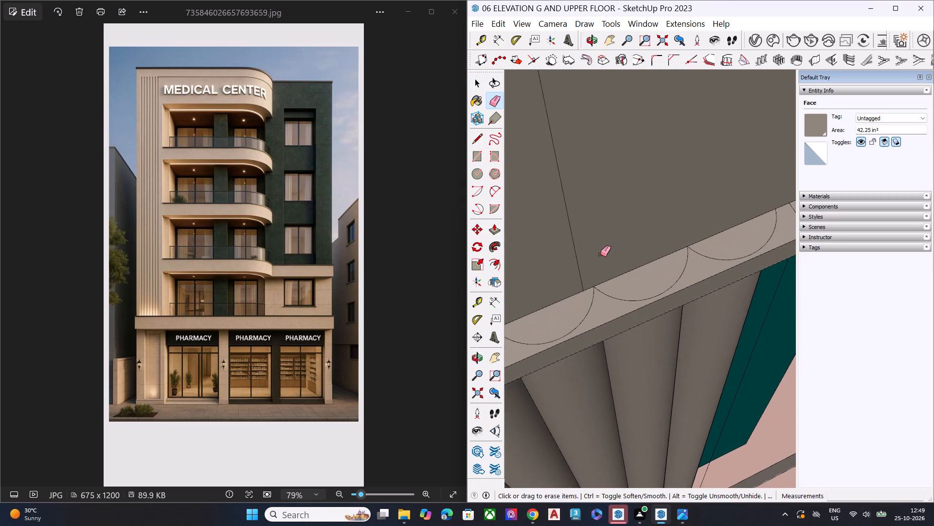
scroll(600, 254, down, 3)
scroll(580, 258, up, 1)
scroll(579, 260, down, 5)
scroll(644, 261, up, 1)
scroll(644, 261, down, 3)
scroll(732, 246, up, 2)
middle_drag(732, 246, 695, 249)
scroll(695, 248, up, 5)
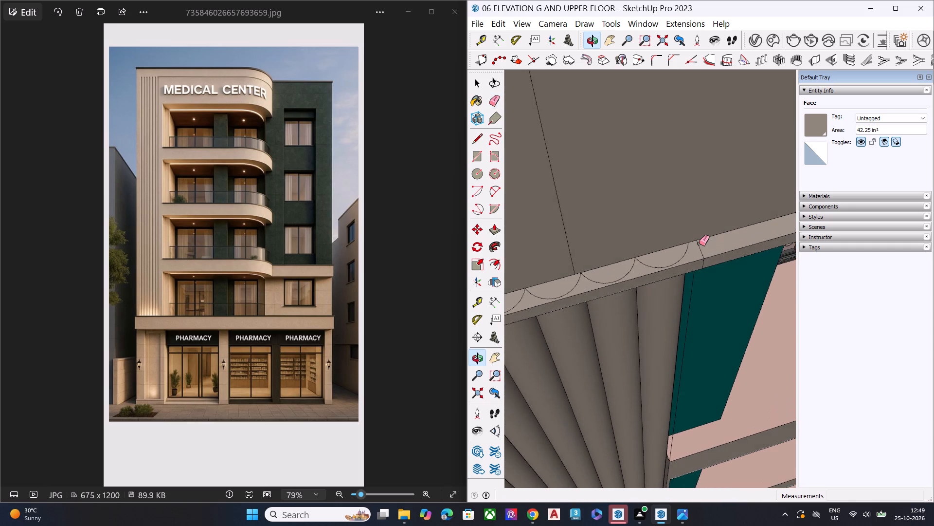
scroll(699, 244, up, 7)
click(700, 250)
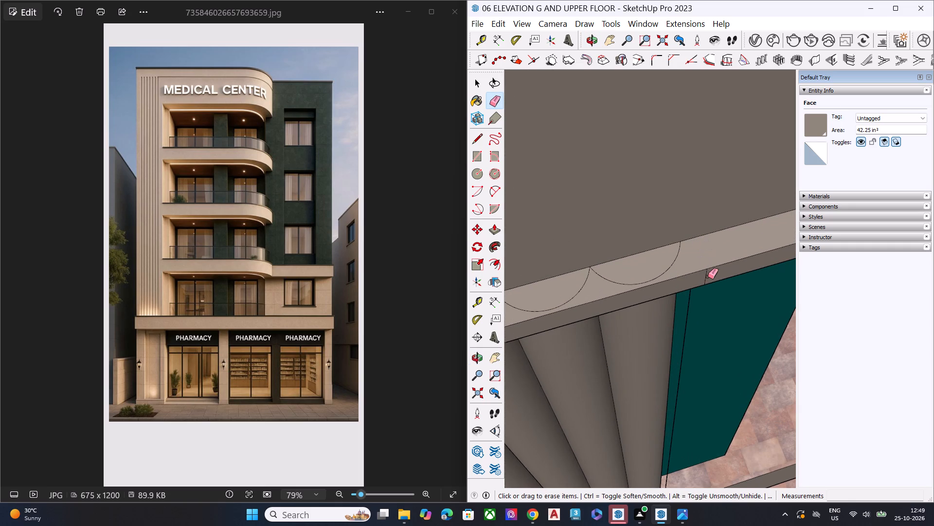
click(706, 277)
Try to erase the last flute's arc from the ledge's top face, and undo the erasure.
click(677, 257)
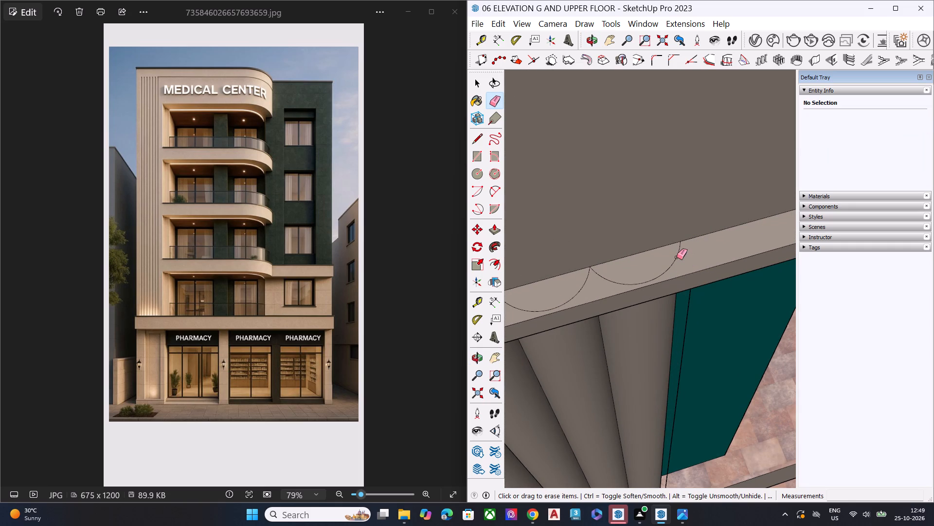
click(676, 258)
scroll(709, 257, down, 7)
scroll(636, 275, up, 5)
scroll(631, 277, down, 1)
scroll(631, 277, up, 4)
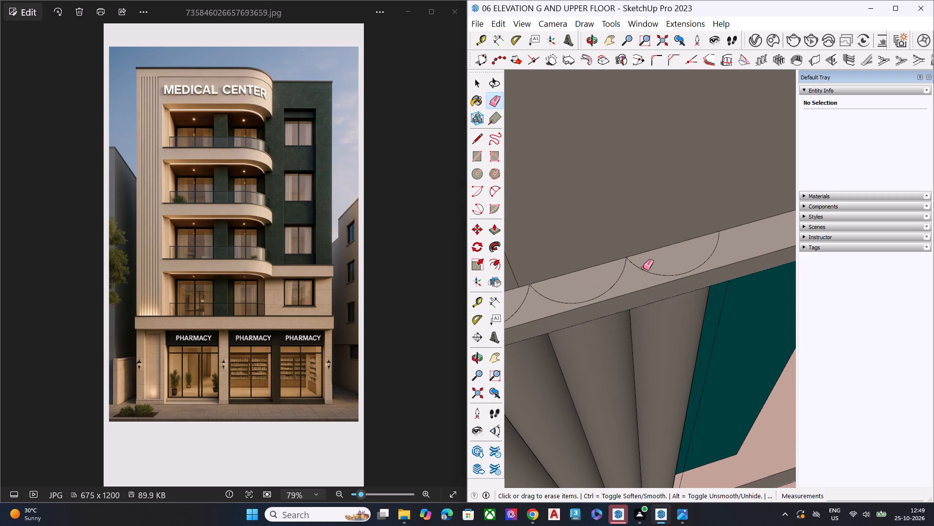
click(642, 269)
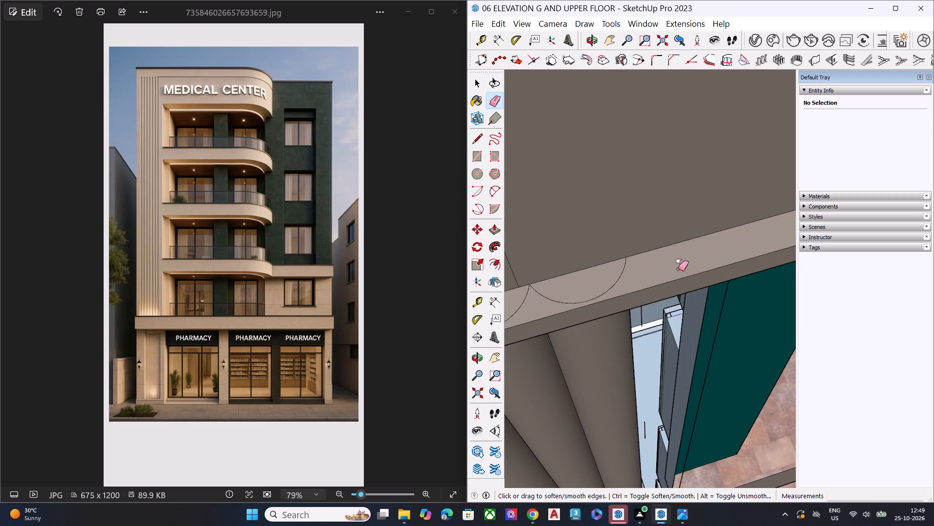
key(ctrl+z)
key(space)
Erase the five flute arcs nearest the balconies from the ledge's top face.
scroll(737, 259, down, 7)
scroll(673, 266, down, 1)
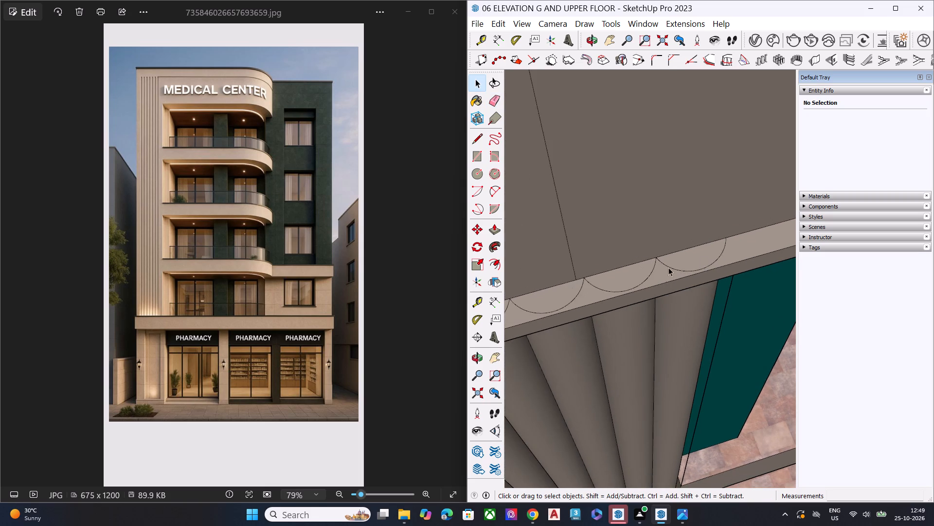
scroll(668, 267, down, 7)
middle_drag(645, 287, 667, 304)
key(e)
scroll(693, 258, up, 2)
scroll(692, 259, down, 1)
scroll(692, 259, up, 2)
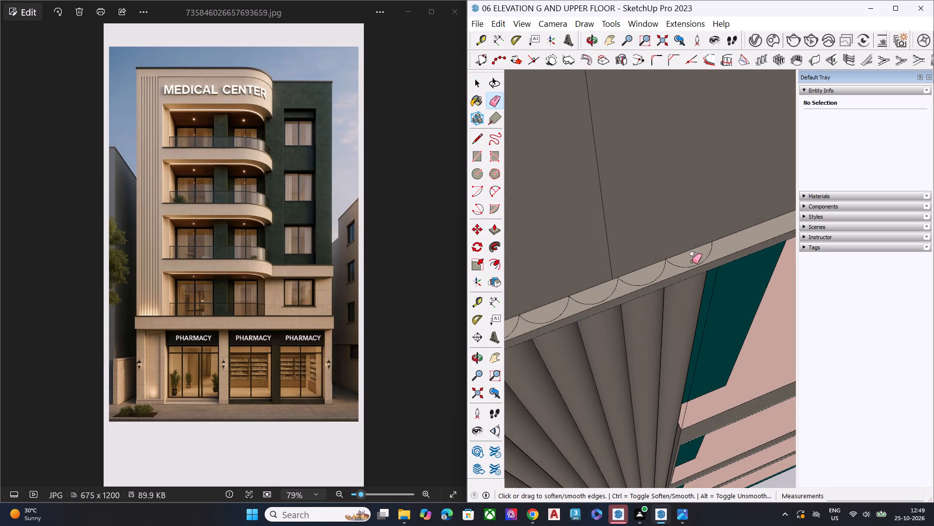
scroll(692, 261, up, 1)
click(683, 269)
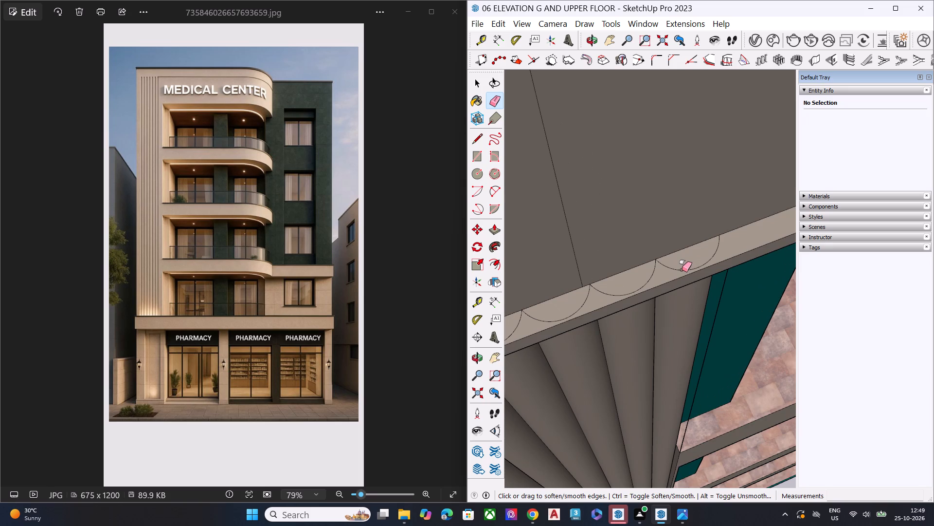
click(652, 272)
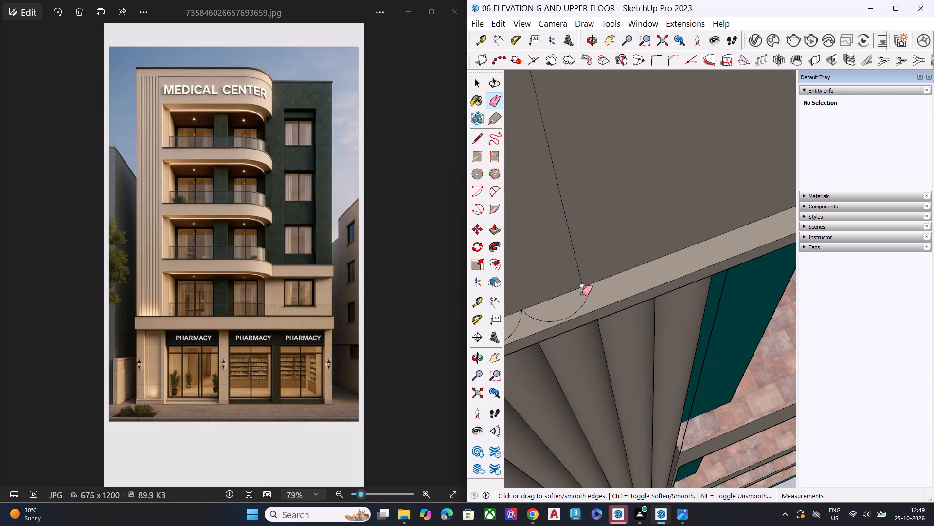
click(587, 292)
scroll(665, 273, down, 7)
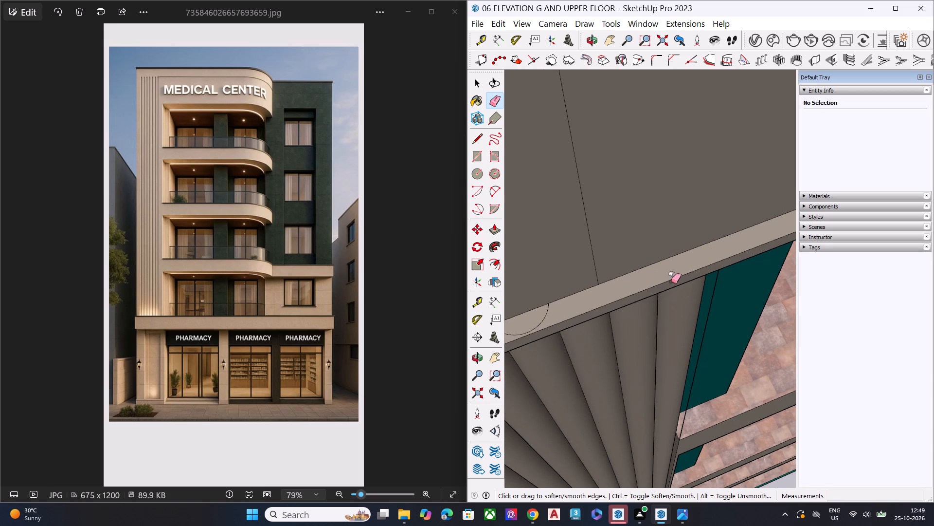
scroll(671, 281, down, 4)
scroll(573, 311, up, 15)
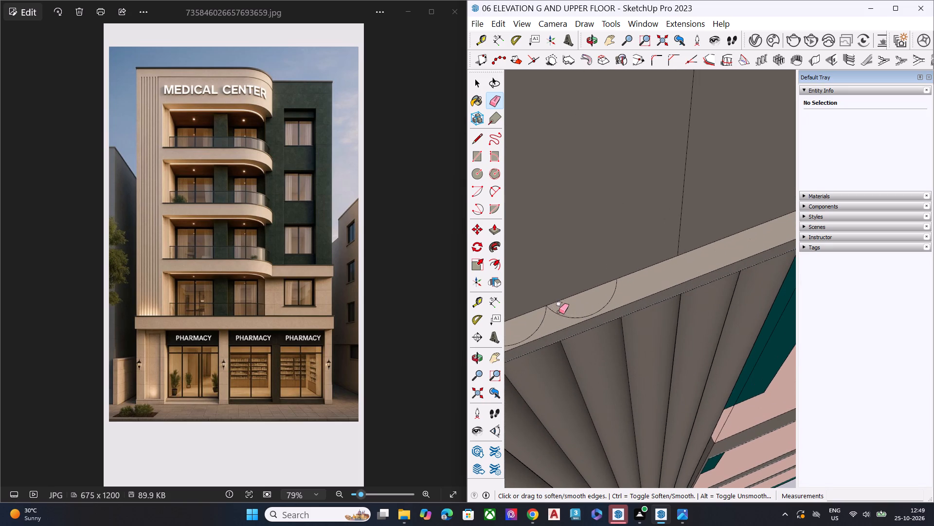
click(559, 314)
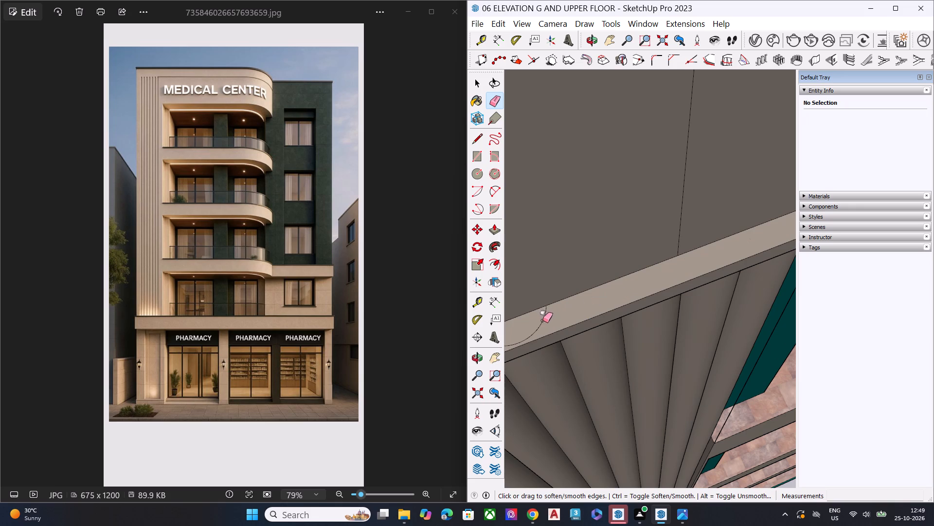
click(542, 317)
Erase the two flute arcs along the middle of the ledge's top face.
scroll(673, 288, down, 8)
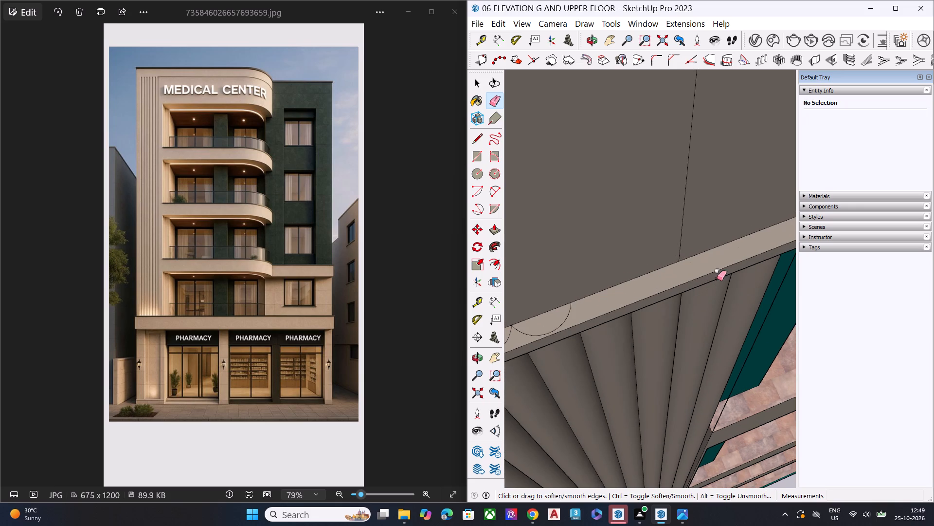
scroll(720, 276, down, 7)
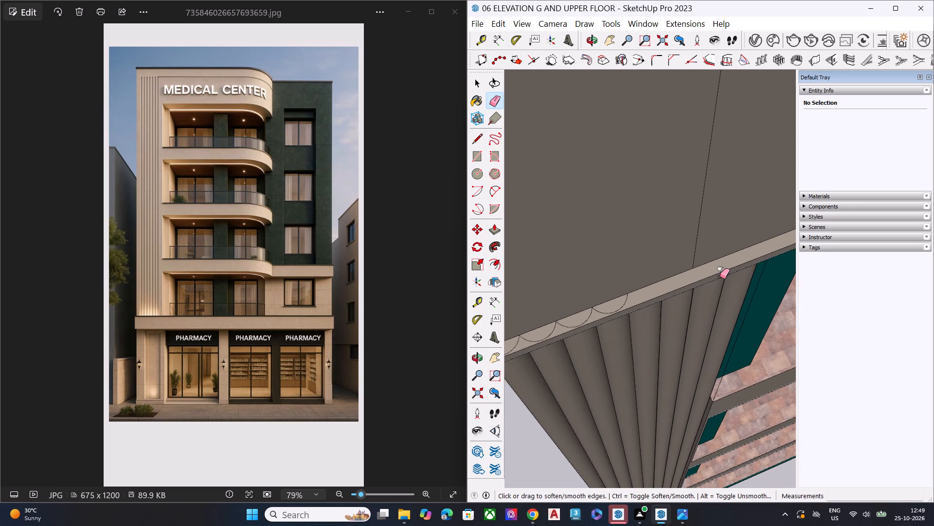
scroll(599, 317, up, 9)
scroll(603, 311, down, 1)
scroll(603, 311, up, 5)
click(605, 311)
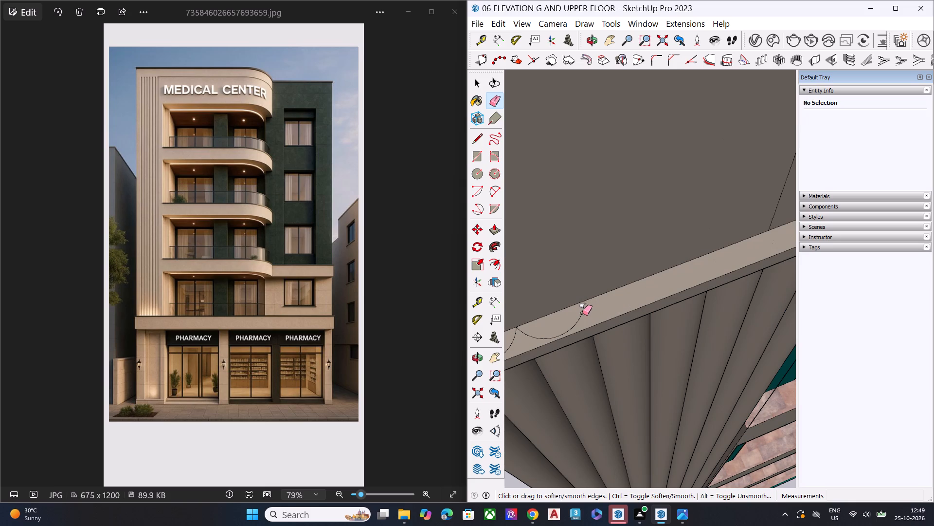
click(582, 312)
click(573, 325)
Erase the last two flute arcs from the ledge's top face beside the wall's outer corner.
scroll(648, 308, down, 4)
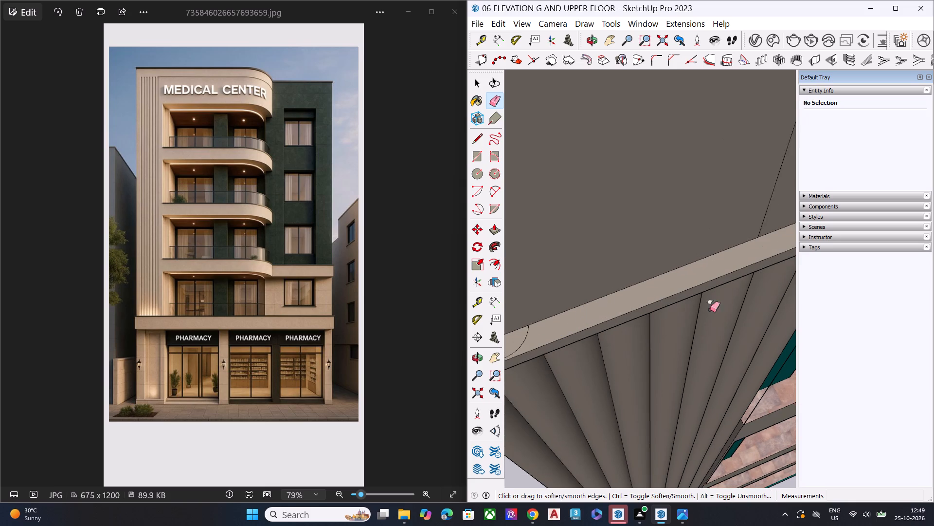
scroll(710, 309, down, 8)
scroll(576, 331, up, 7)
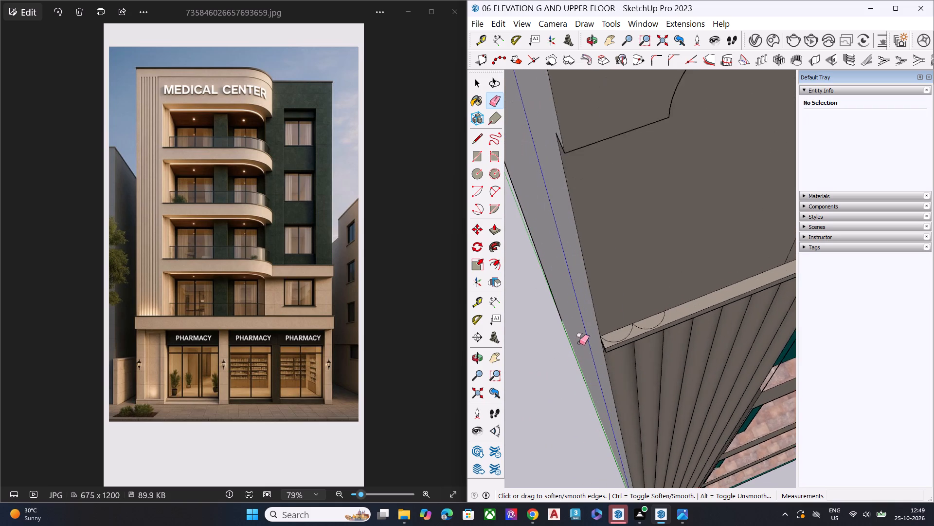
scroll(579, 342, up, 3)
scroll(611, 348, down, 6)
scroll(647, 354, up, 3)
scroll(678, 352, down, 1)
scroll(682, 353, up, 2)
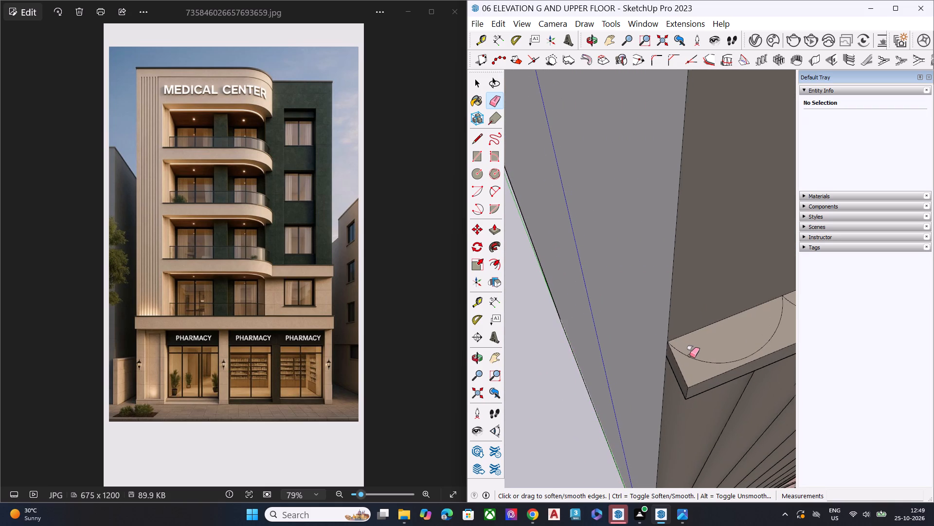
click(694, 358)
scroll(673, 356, down, 5)
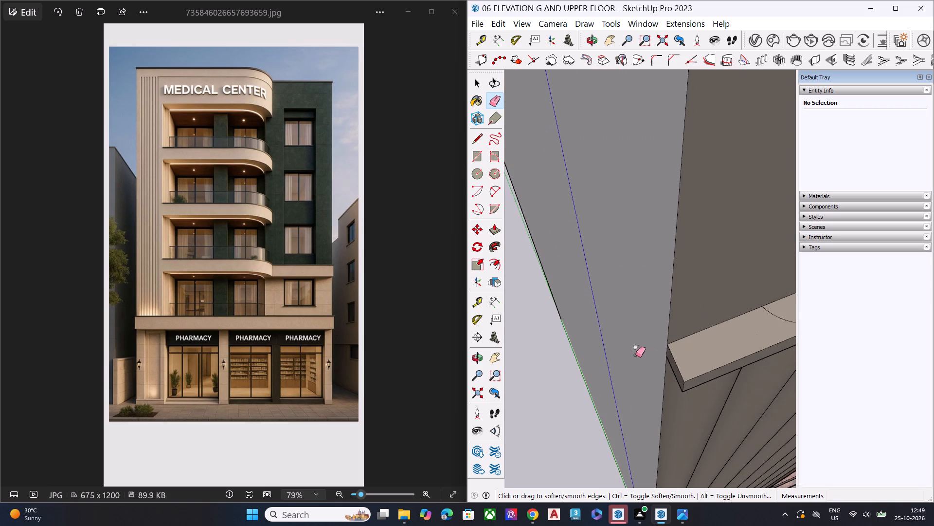
scroll(636, 354, down, 2)
scroll(733, 350, up, 8)
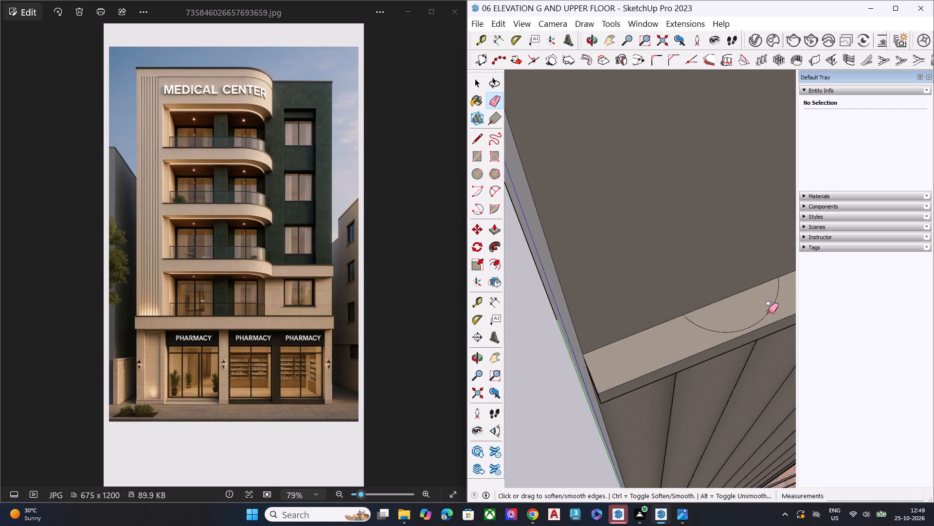
click(769, 310)
click(761, 319)
key(space)
scroll(607, 329, down, 6)
key(space)
Examine the cleaned ledge and the parapet's scalloped panels from above and from the front.
scroll(635, 298, down, 1)
scroll(634, 298, up, 1)
scroll(631, 299, down, 17)
scroll(631, 313, up, 1)
scroll(632, 312, down, 1)
scroll(632, 312, up, 1)
scroll(643, 306, down, 10)
scroll(681, 307, up, 1)
scroll(681, 306, down, 9)
scroll(591, 318, down, 7)
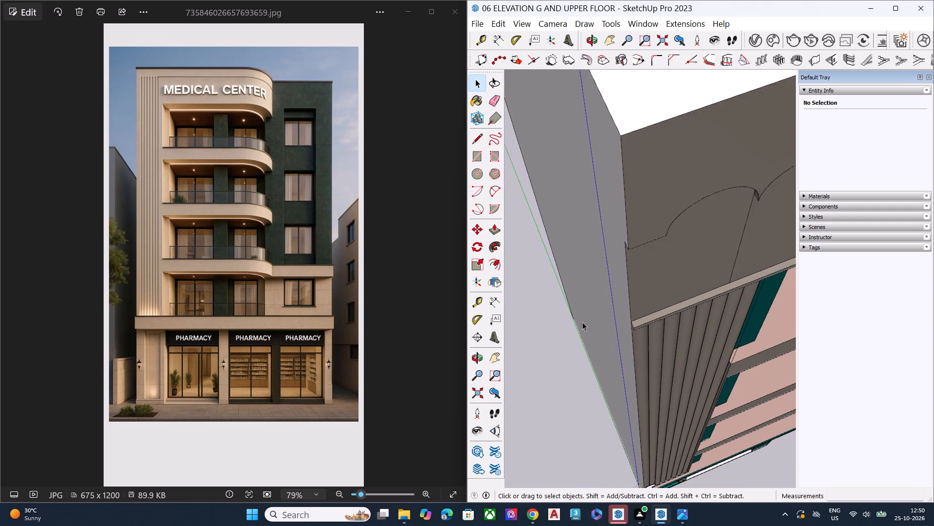
scroll(582, 322, down, 11)
middle_drag(644, 344, 619, 165)
scroll(619, 165, up, 4)
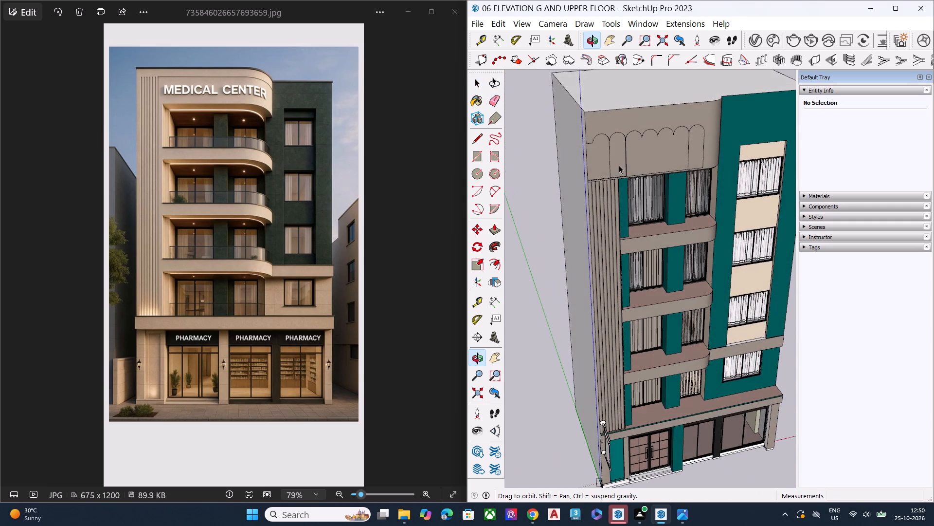
scroll(619, 165, up, 3)
scroll(617, 165, down, 1)
scroll(616, 166, up, 18)
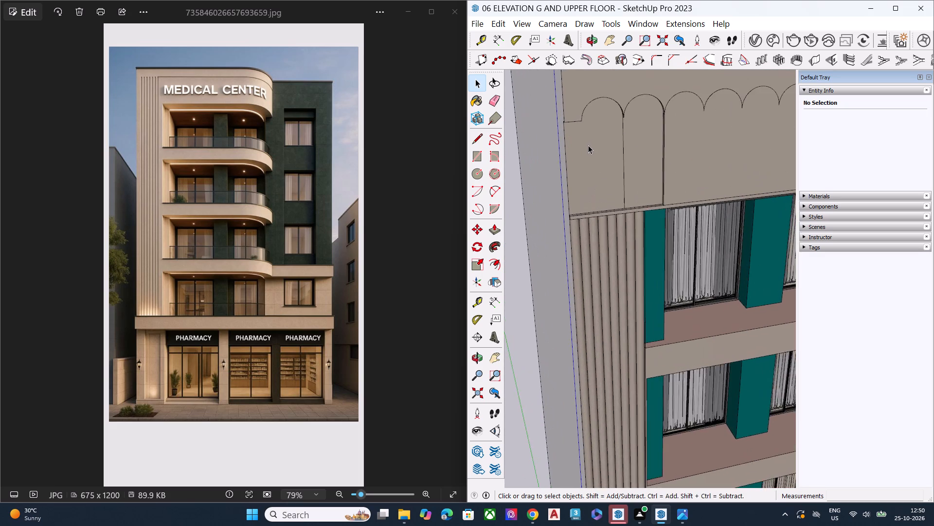
Push/Pull the second recessed scallop panel from the outer corner out flush with the parapet's front face.
middle_drag(602, 170, 664, 293)
scroll(661, 241, up, 7)
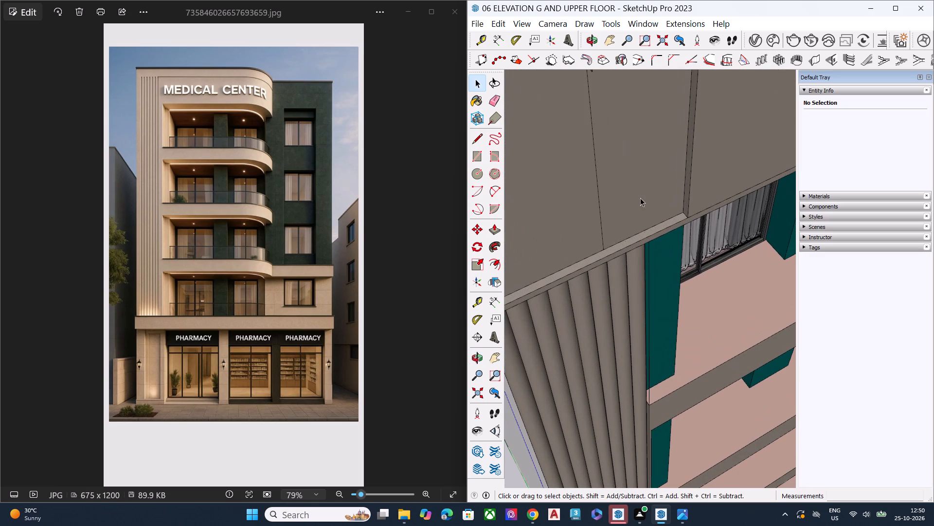
click(640, 198)
scroll(644, 282, down, 3)
scroll(646, 291, up, 1)
scroll(646, 292, down, 5)
middle_drag(615, 307, 666, 347)
scroll(643, 219, up, 2)
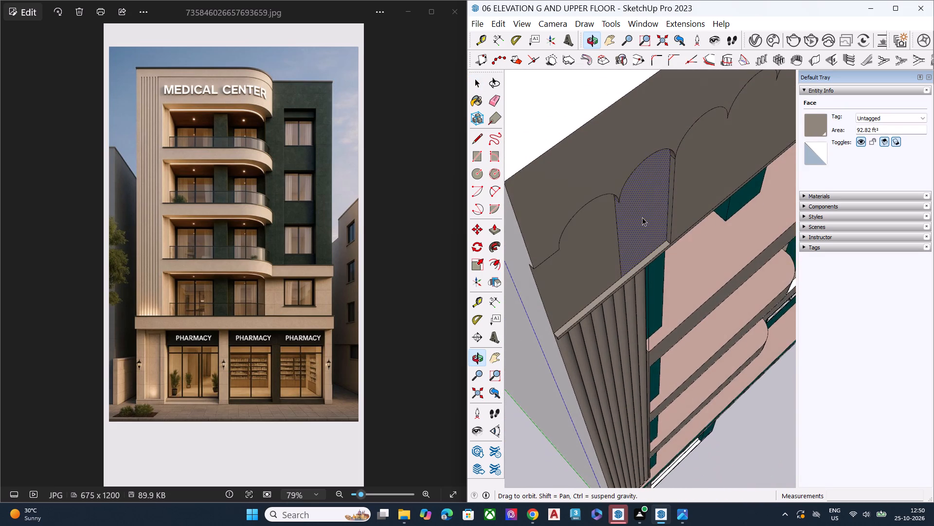
scroll(642, 217, up, 2)
key(p)
click(642, 217)
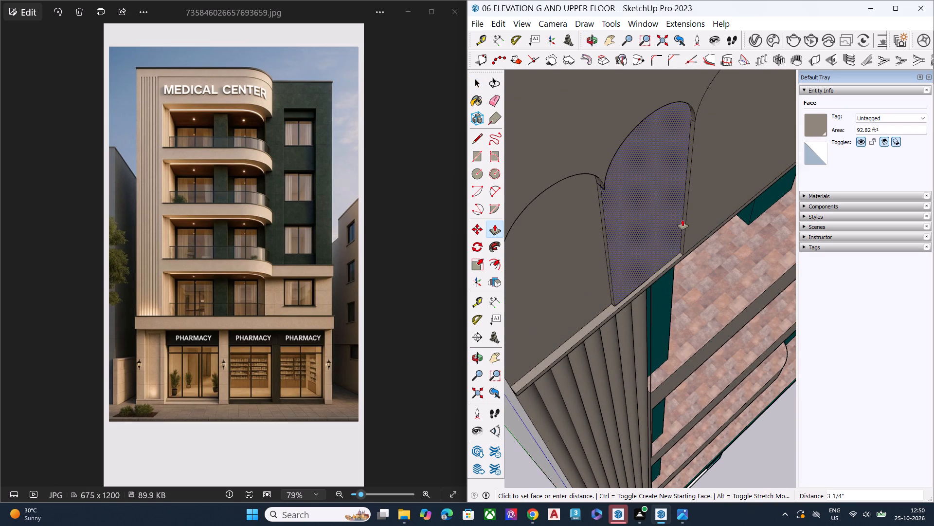
click(687, 213)
key(space)
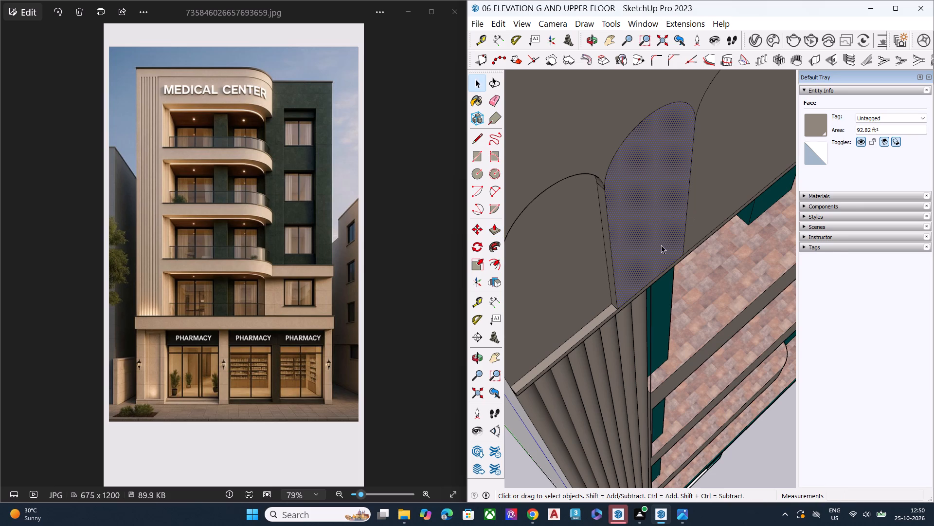
Push/Pull the recessed scallop panel at the parapet's outer corner out flush with the parapet's front face.
click(571, 306)
scroll(611, 294, down, 4)
middle_drag(605, 292, 649, 230)
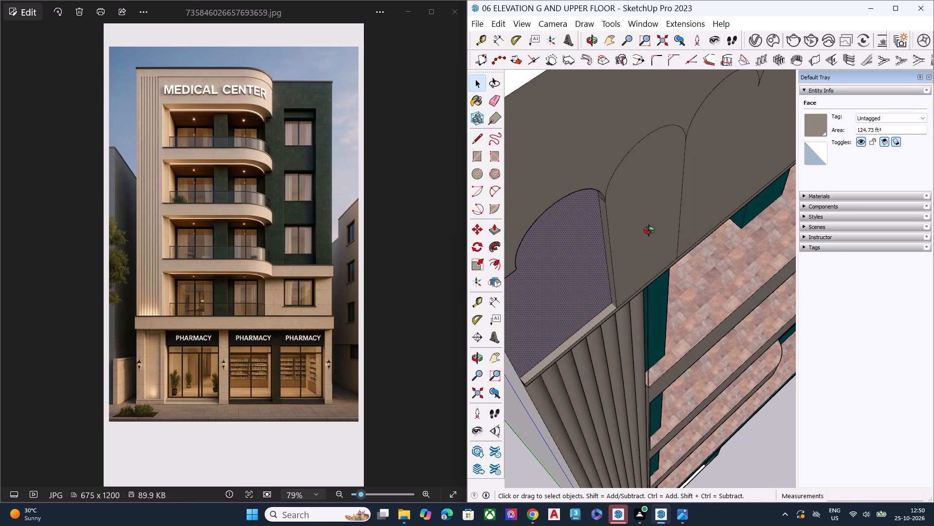
middle_drag(649, 230, 661, 217)
key(p)
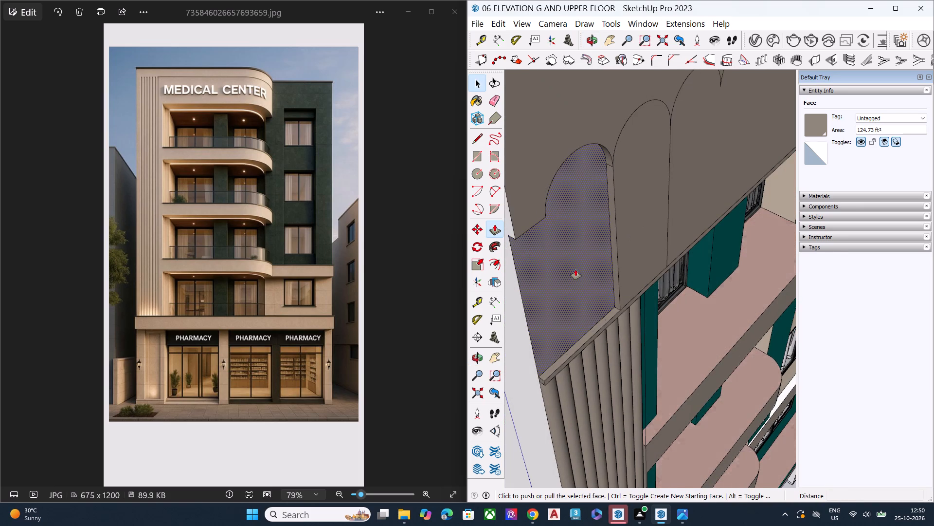
click(575, 269)
click(617, 254)
key(space)
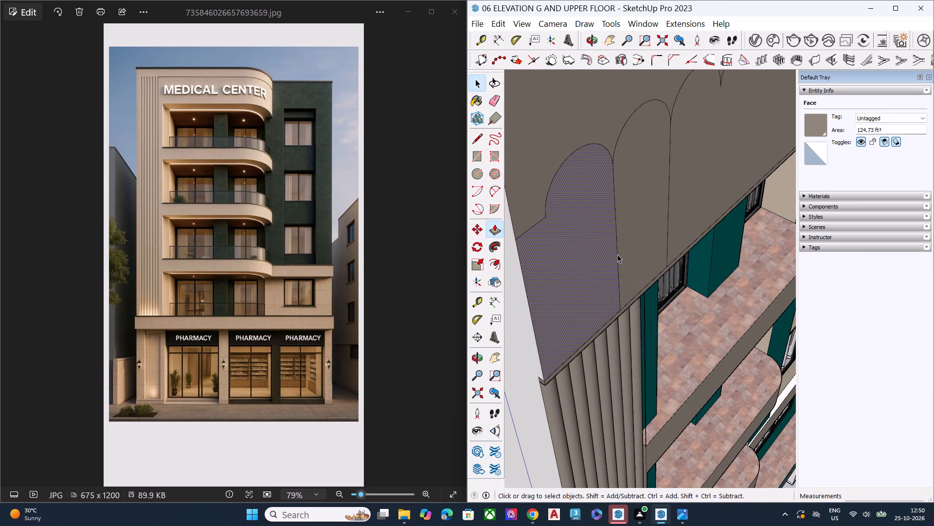
scroll(617, 254, down, 17)
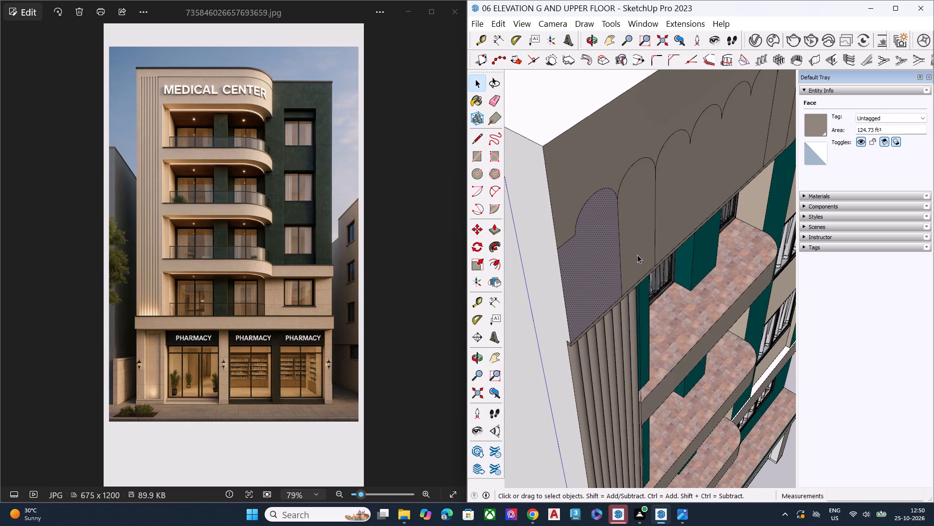
scroll(637, 255, down, 9)
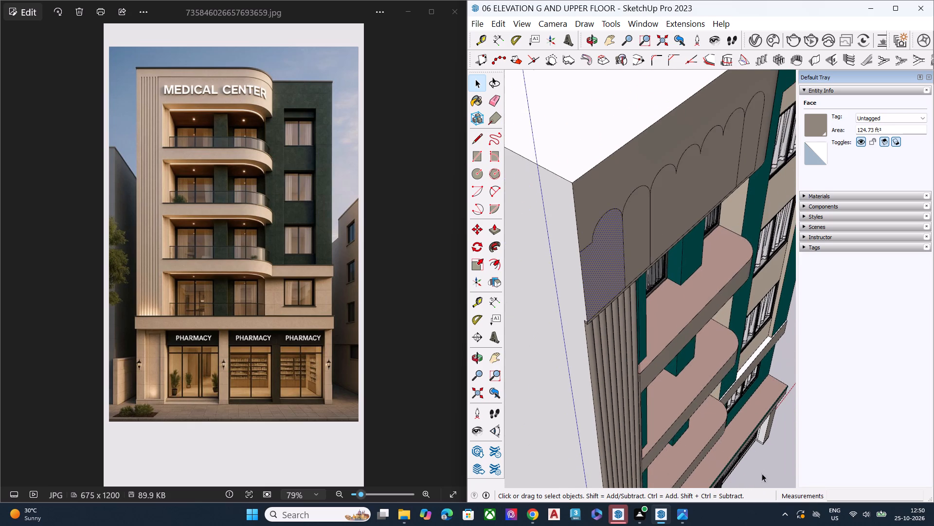
click(768, 464)
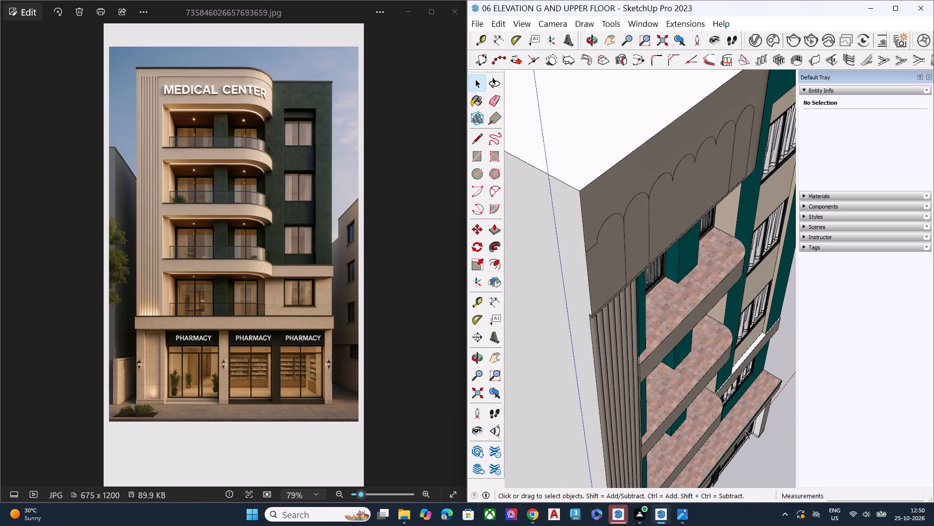
Erase the scallop arcs and vertical panel lines on the parapet's front face, from the rounded end to the third scallop from the outer corner.
middle_drag(740, 417, 693, 325)
scroll(693, 325, down, 8)
middle_drag(691, 337, 671, 222)
scroll(671, 221, up, 7)
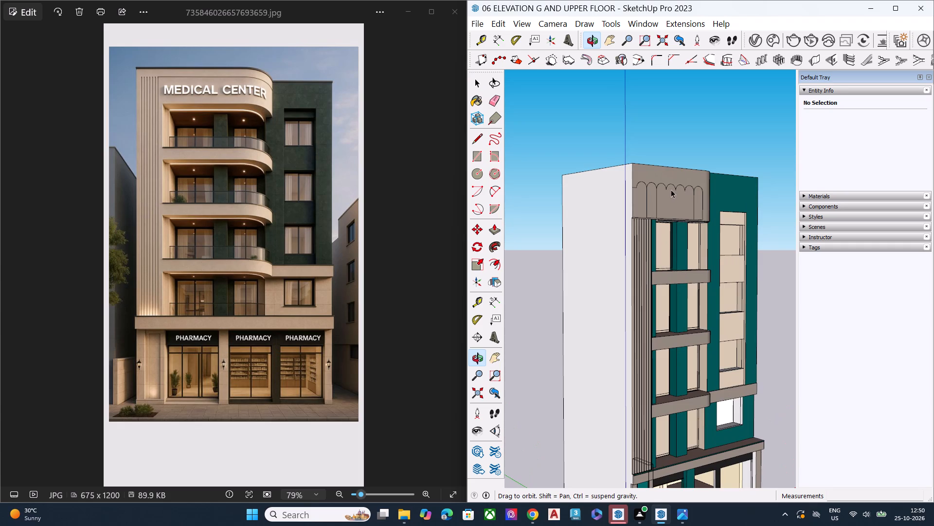
scroll(671, 189, up, 2)
scroll(710, 194, up, 7)
key(e)
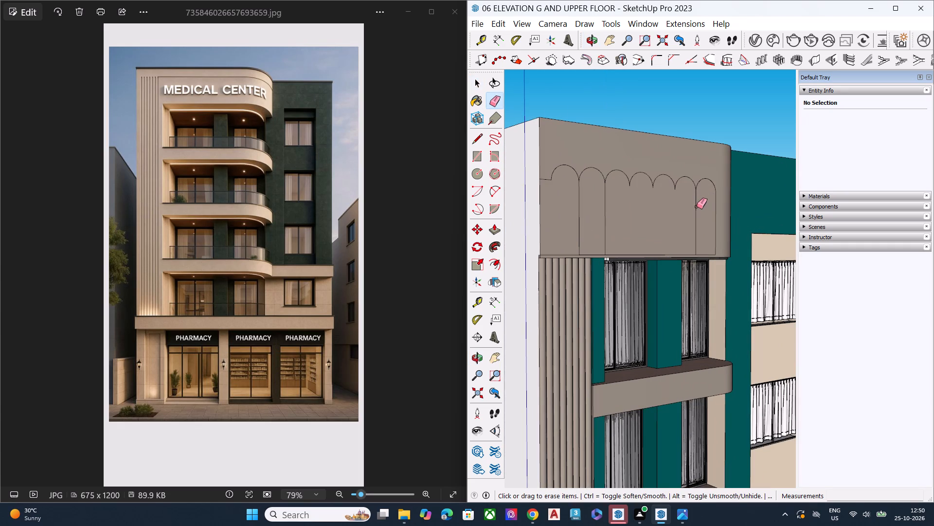
click(697, 206)
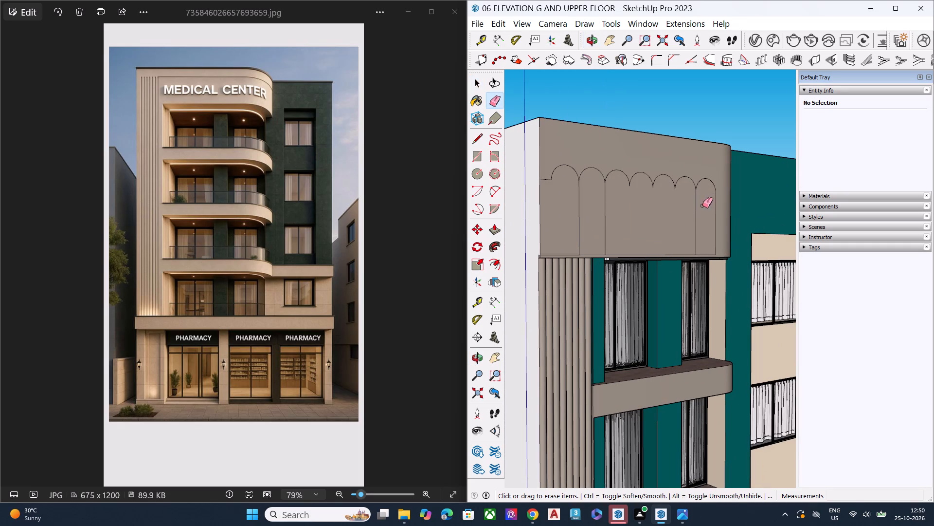
click(716, 211)
click(713, 184)
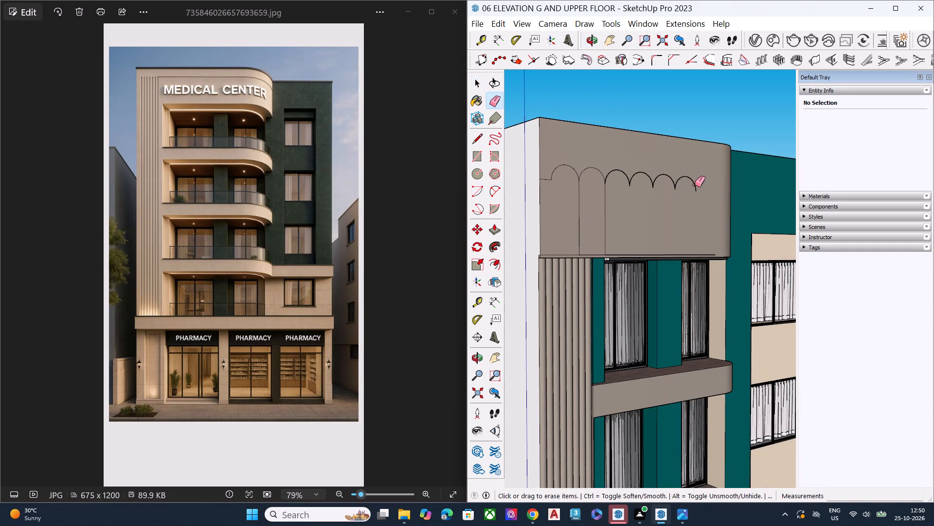
click(695, 185)
click(675, 183)
click(653, 181)
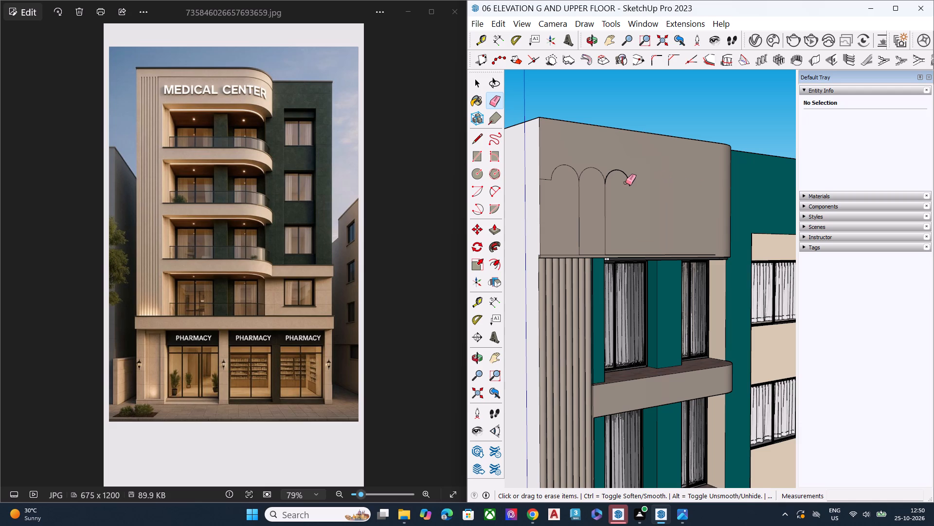
click(629, 178)
Erase the two remaining scallop outlines, their vertical lines and the short horizontal stub beside the parapet's outer corner.
click(605, 175)
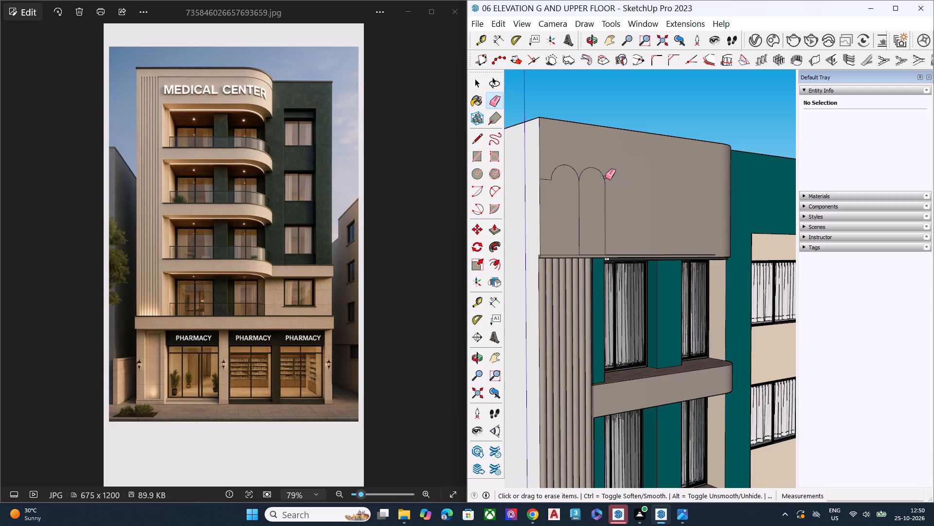
click(606, 185)
click(580, 188)
click(579, 175)
click(548, 178)
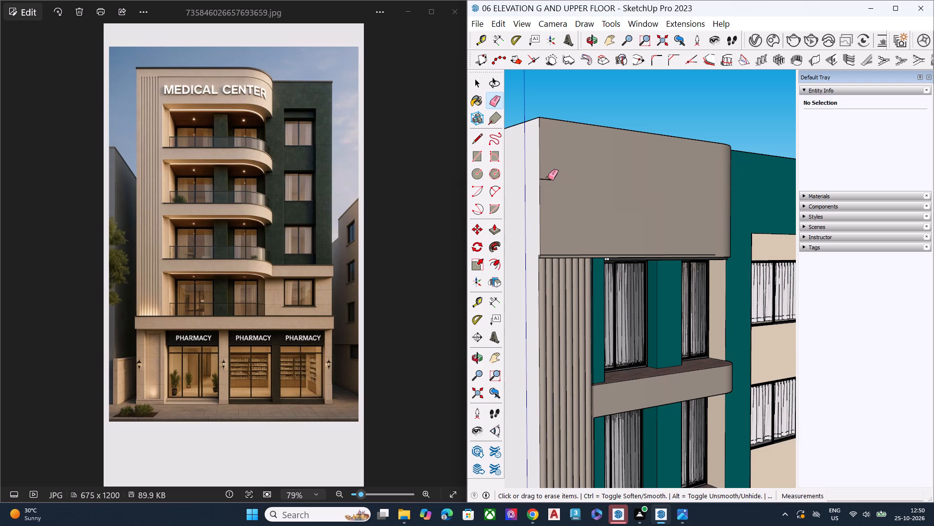
click(548, 179)
key(space)
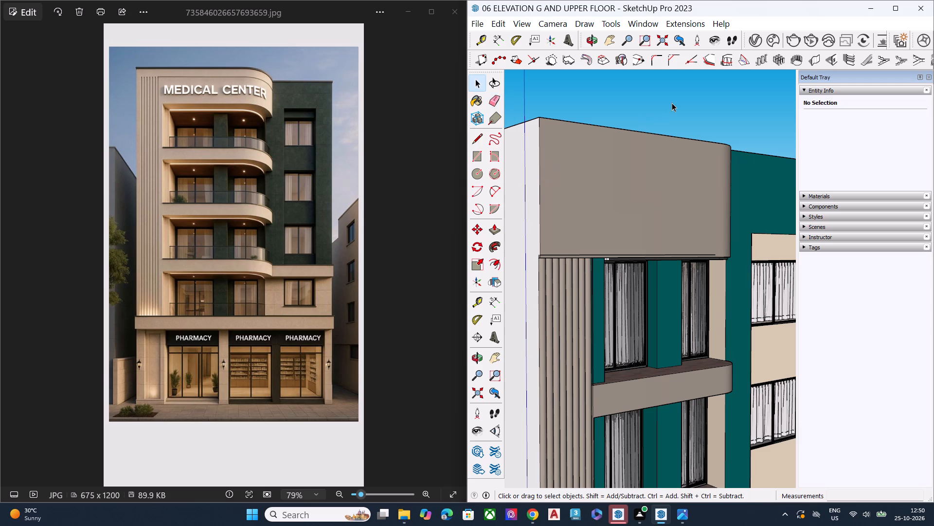
triple_click(672, 103)
Delete the long leftover horizontal edge running just above the parapet's bottom edge toward its rounded end.
scroll(694, 270, down, 7)
middle_drag(709, 325, 659, 333)
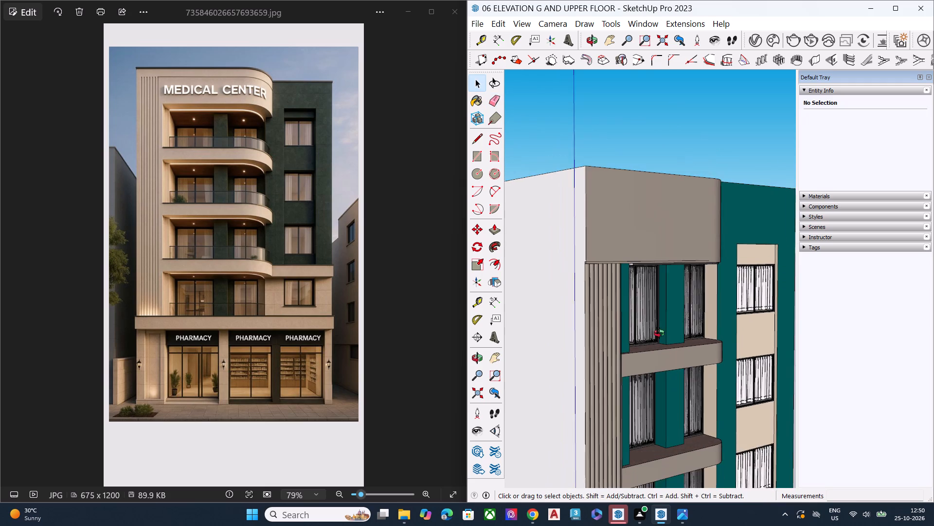
middle_drag(659, 333, 535, 313)
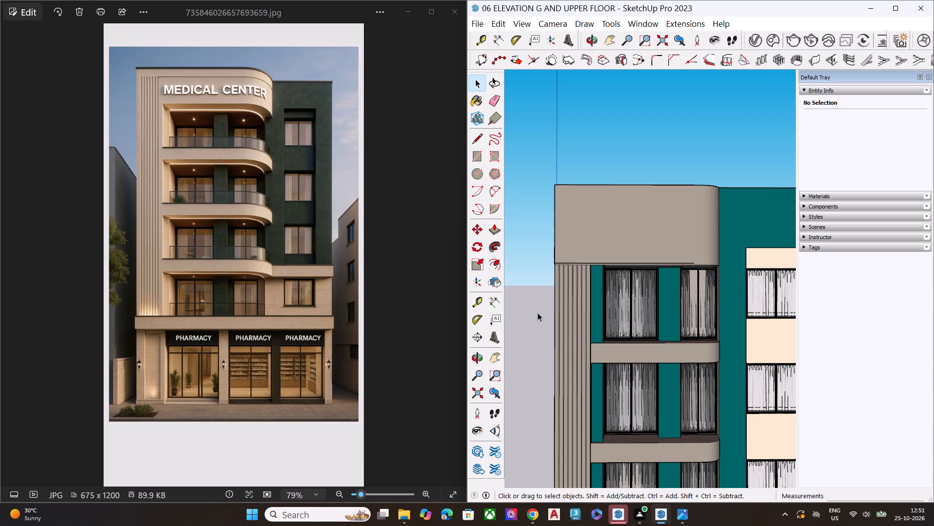
scroll(647, 285, down, 7)
middle_drag(664, 281, 656, 341)
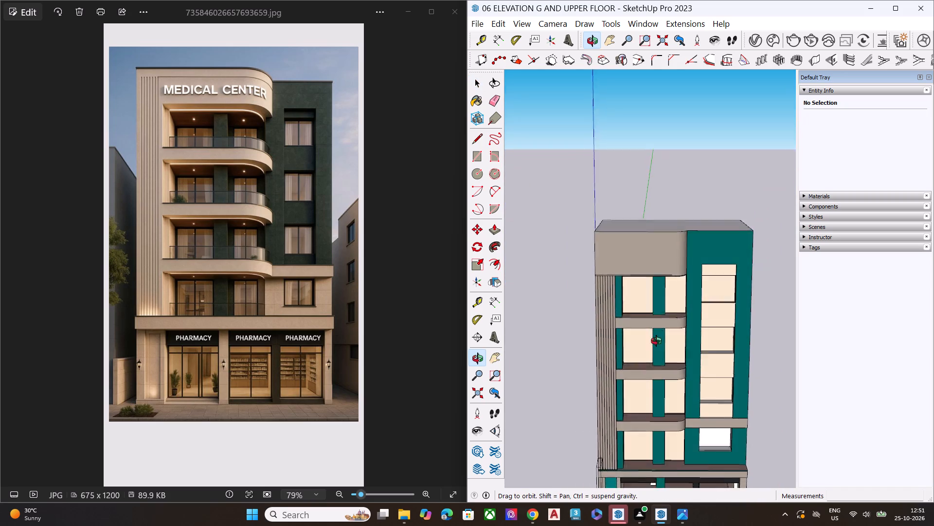
middle_drag(656, 341, 645, 412)
scroll(673, 281, up, 6)
scroll(673, 262, down, 1)
scroll(665, 262, up, 4)
scroll(711, 292, up, 12)
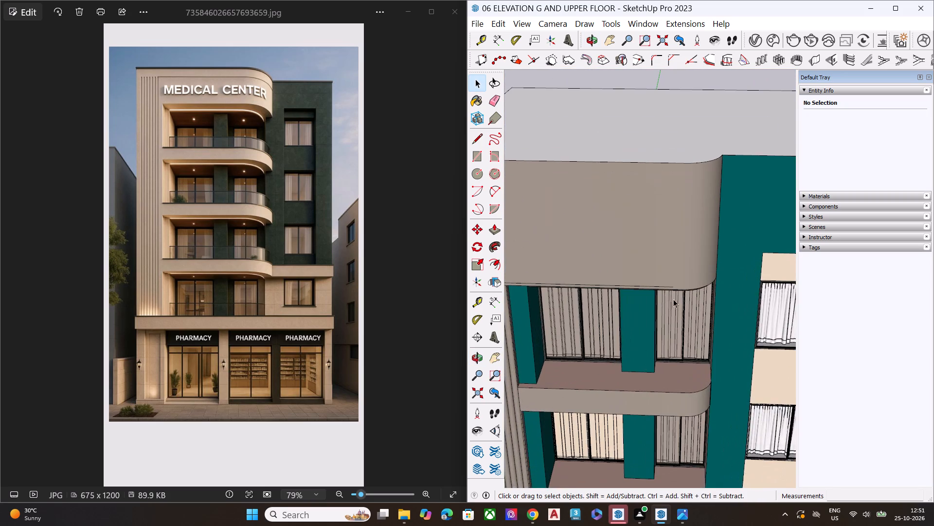
scroll(701, 292, up, 1)
middle_drag(684, 295, 594, 372)
scroll(599, 337, up, 9)
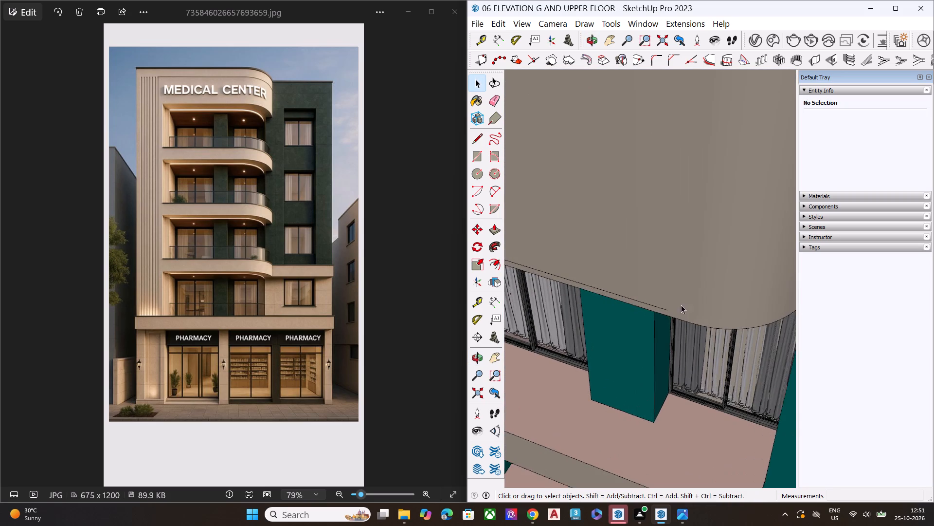
click(666, 309)
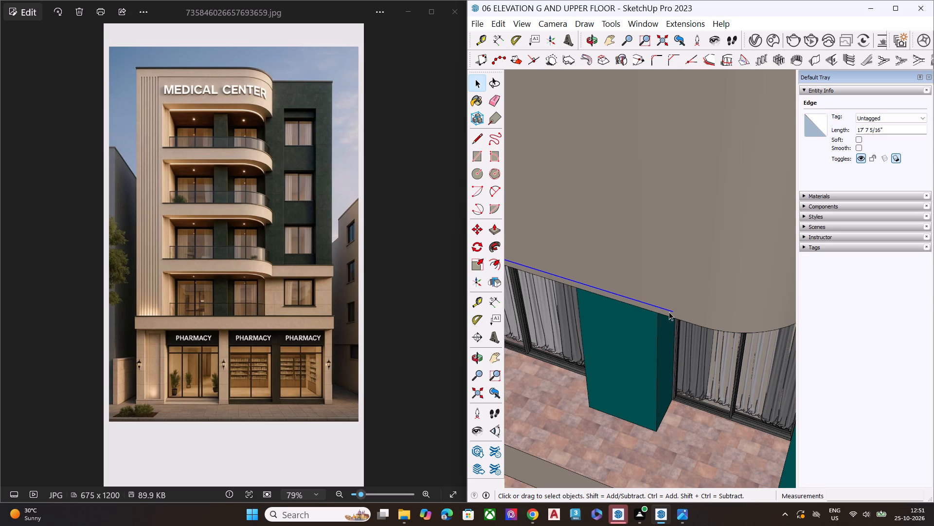
key(Delete)
Examine the parapet face and its bottom edge for remaining stray lines from the front, from above and from the side.
scroll(582, 296, down, 7)
scroll(691, 265, down, 2)
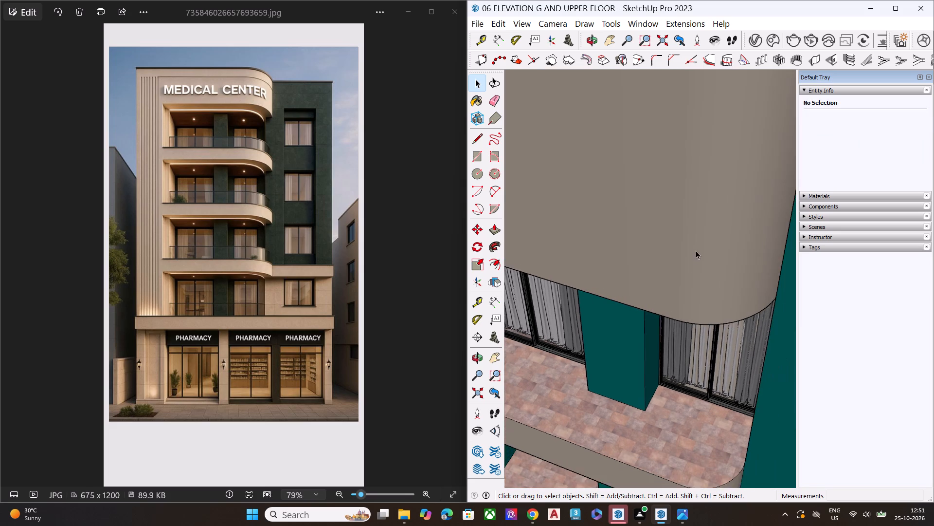
scroll(696, 250, down, 15)
scroll(592, 254, up, 1)
scroll(592, 254, down, 2)
scroll(597, 251, up, 1)
scroll(609, 242, down, 10)
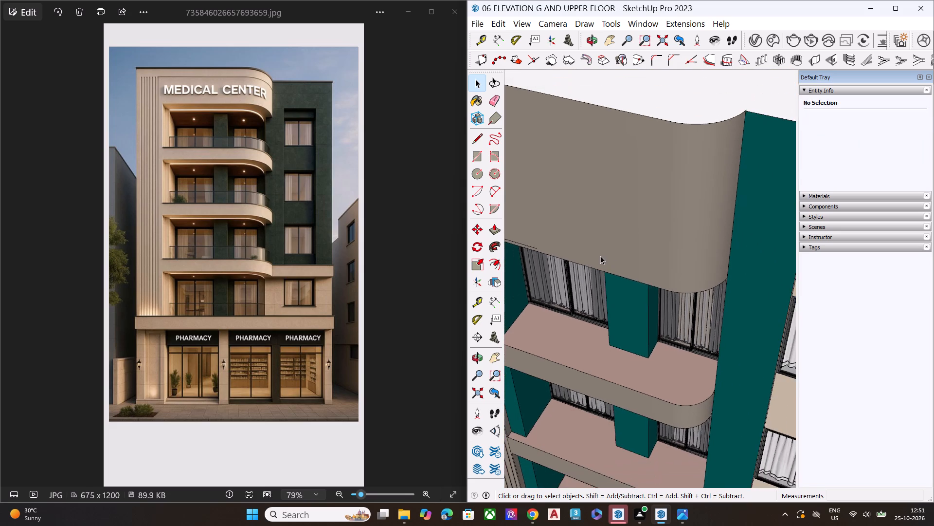
scroll(600, 247, down, 18)
middle_drag(600, 263, 634, 232)
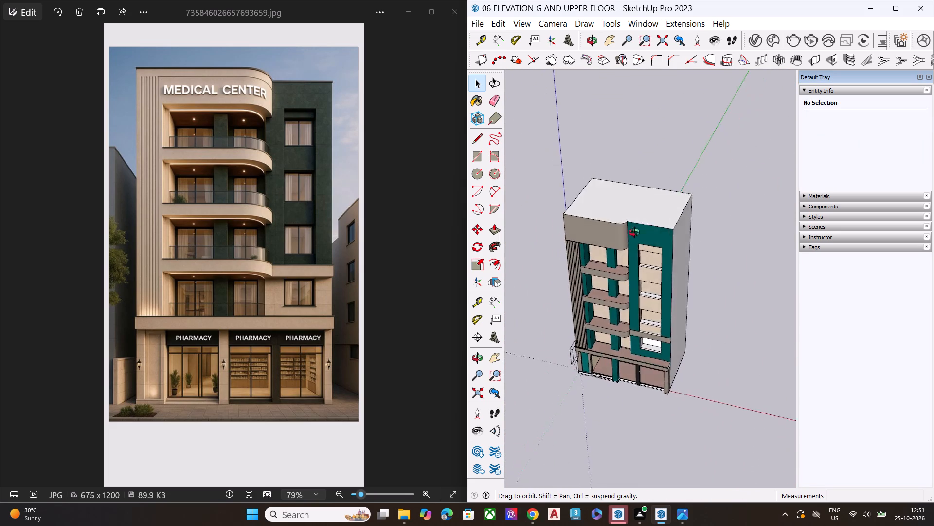
middle_drag(634, 232, 805, 195)
scroll(647, 239, up, 9)
scroll(607, 221, up, 2)
middle_drag(607, 221, 678, 160)
scroll(680, 180, up, 4)
key(space)
scroll(583, 243, down, 7)
middle_drag(596, 230, 626, 169)
scroll(659, 154, up, 4)
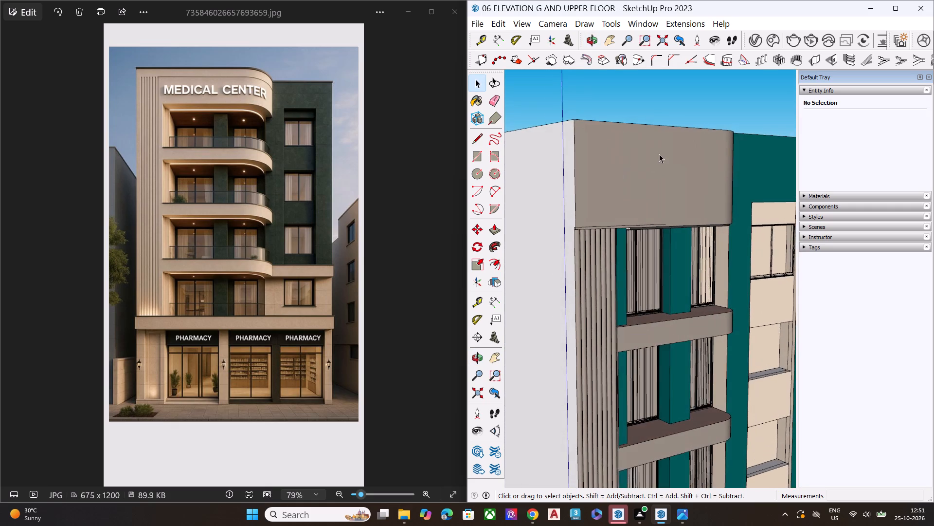
scroll(659, 154, up, 5)
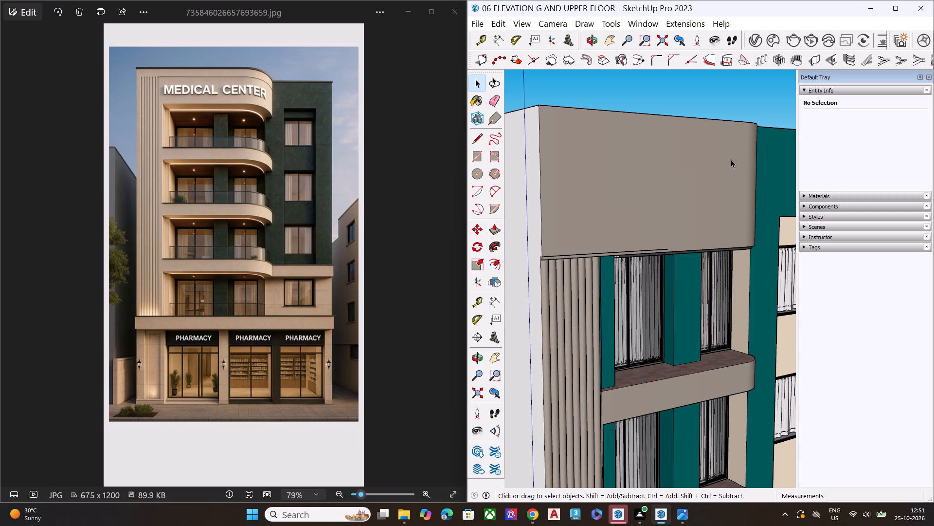
scroll(589, 226, down, 6)
middle_drag(616, 244, 617, 301)
scroll(627, 273, up, 9)
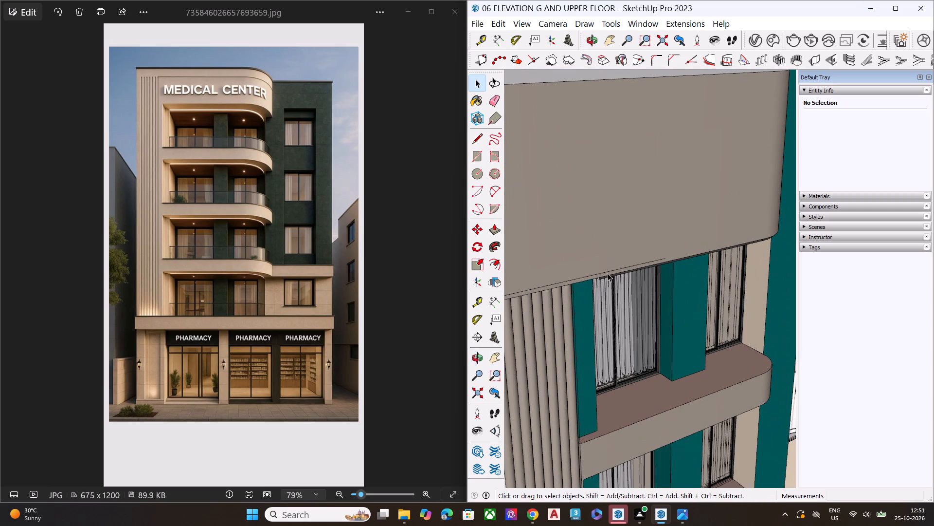
middle_drag(608, 273, 679, 366)
scroll(673, 210, down, 6)
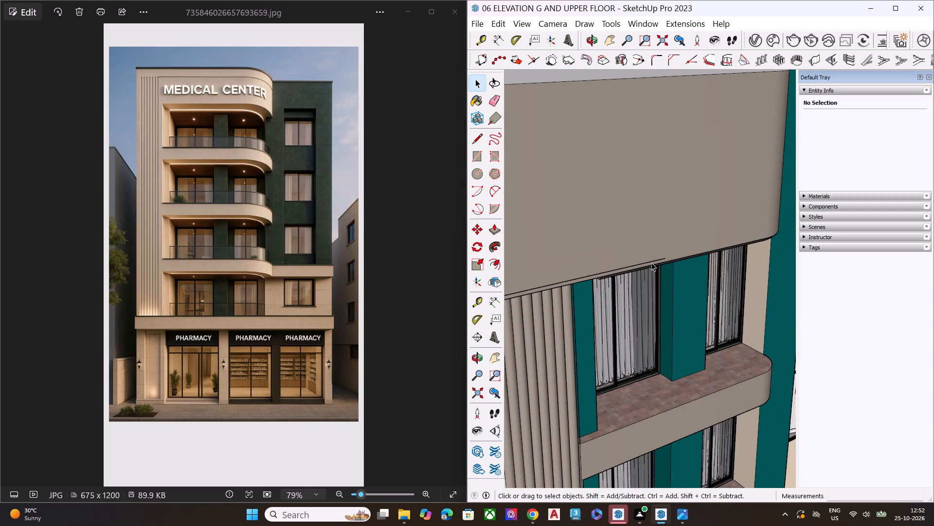
Delete one short segment of the leftover horizontal line above the flutes, near the parapet's outer corner.
middle_drag(651, 263, 693, 199)
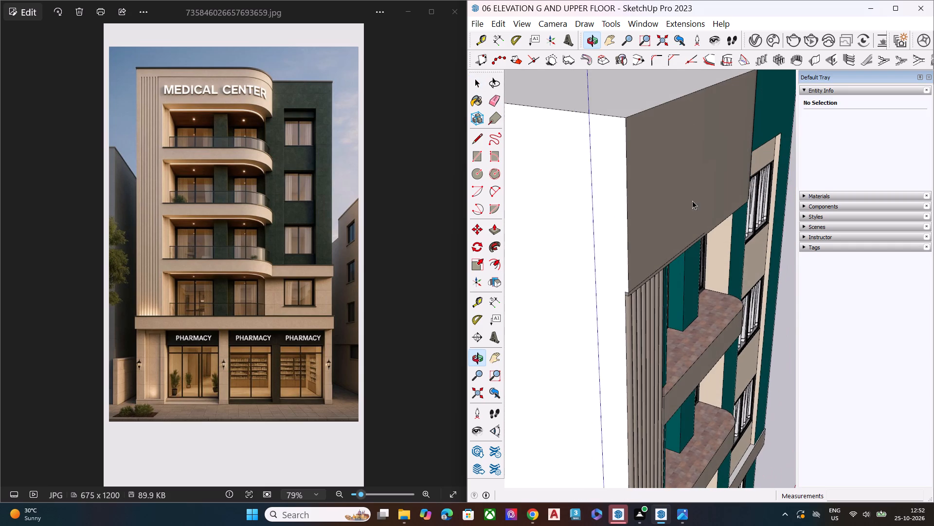
scroll(667, 235, up, 3)
scroll(647, 257, down, 1)
scroll(648, 260, up, 7)
scroll(630, 314, up, 7)
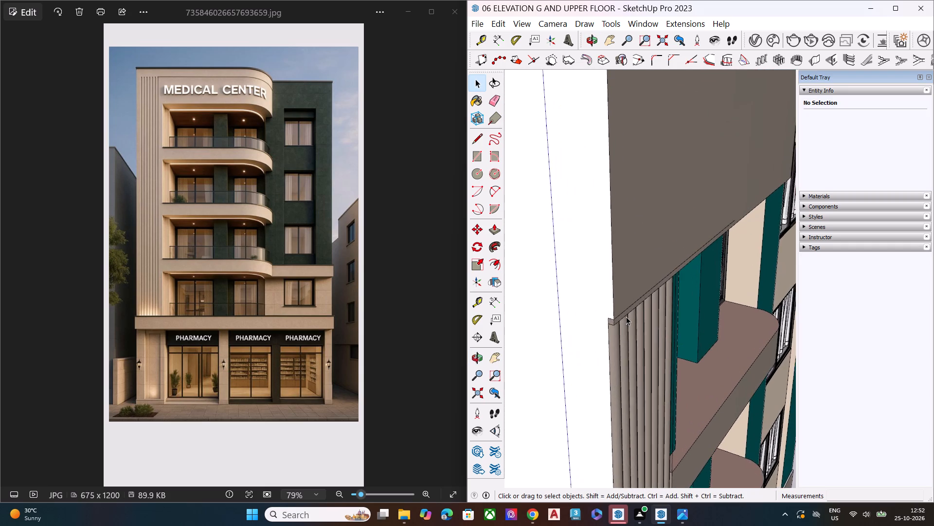
scroll(626, 317, up, 1)
middle_drag(626, 317, 654, 247)
scroll(654, 247, up, 4)
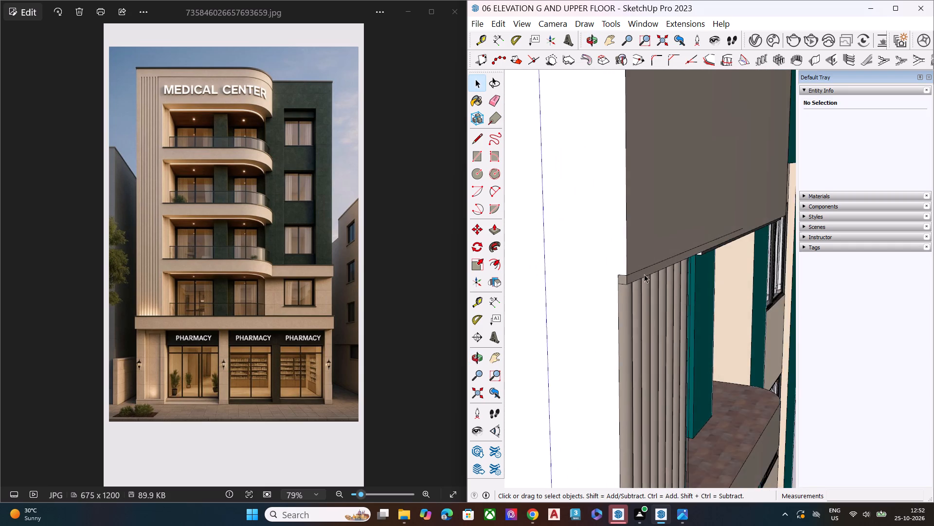
scroll(644, 274, up, 5)
click(644, 271)
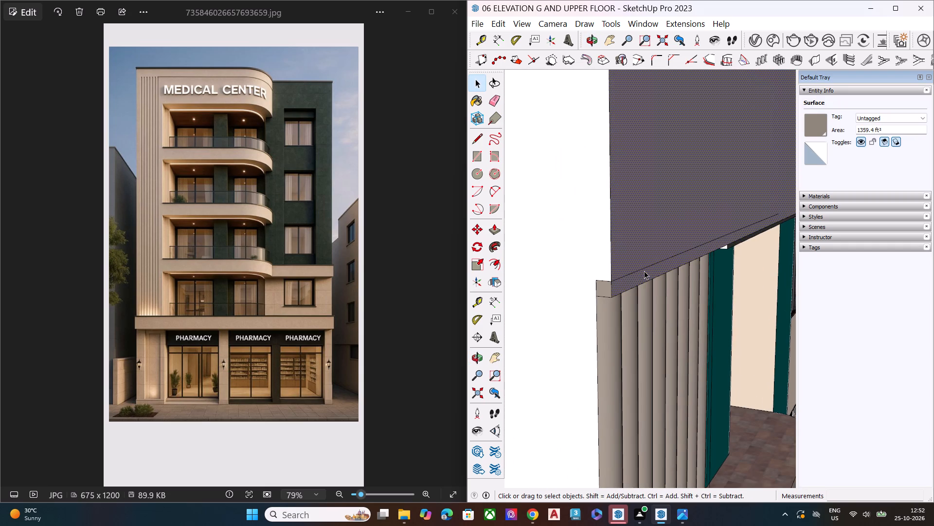
click(647, 268)
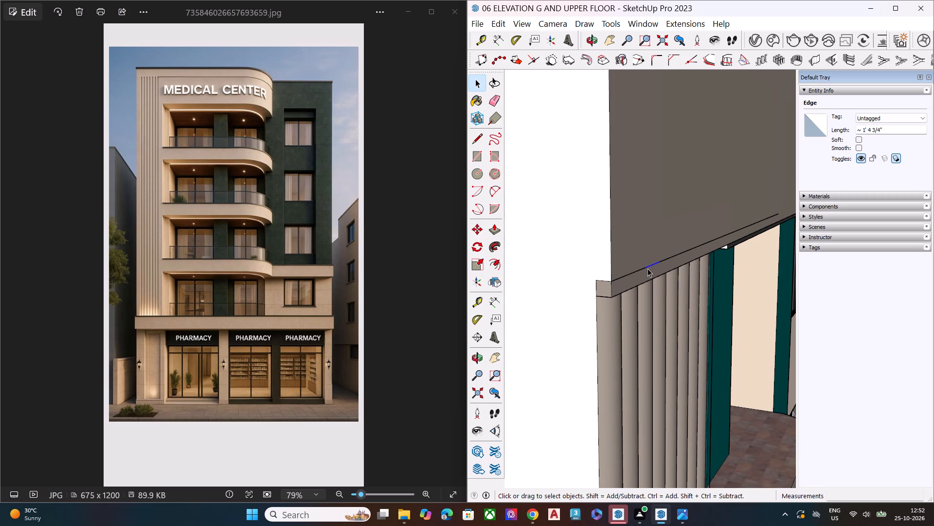
key(Delete)
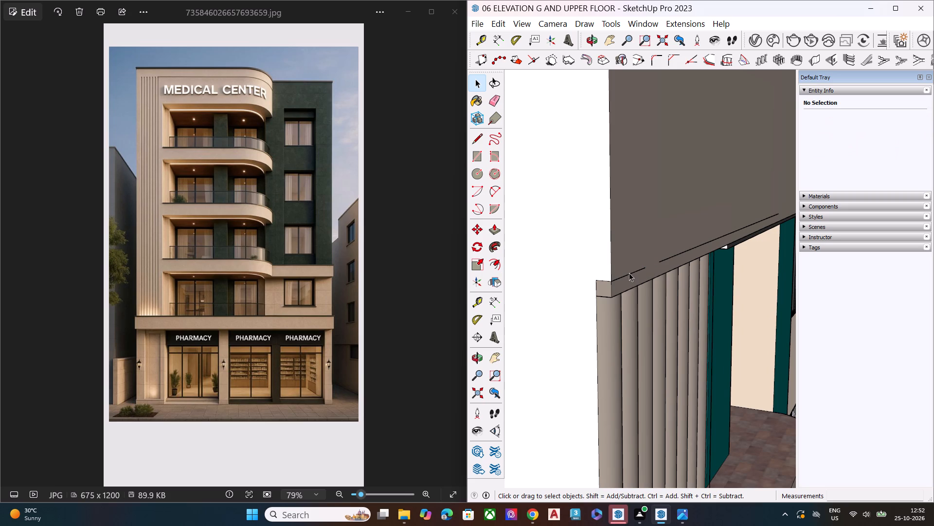
Delete the leftover horizontal line segments above the first flutes, up to the parapet's outer corner.
click(629, 273)
click(630, 274)
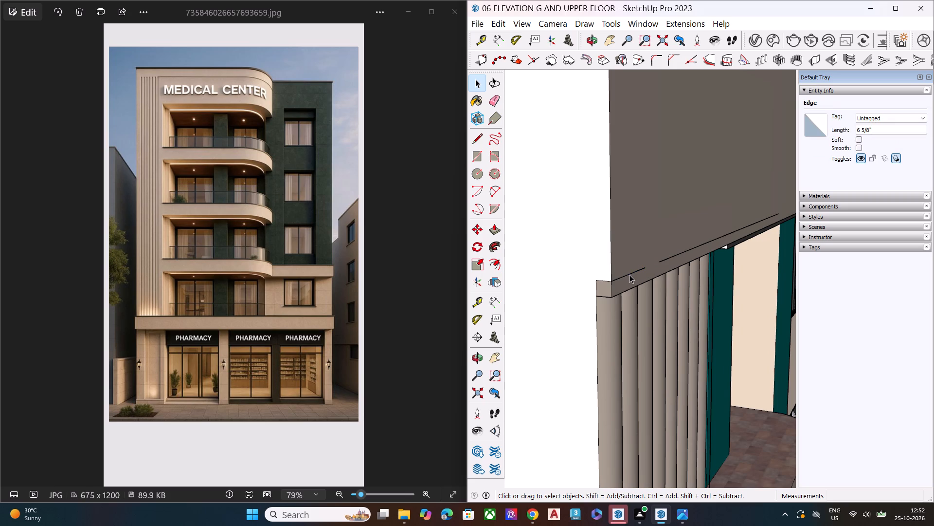
scroll(660, 320, up, 7)
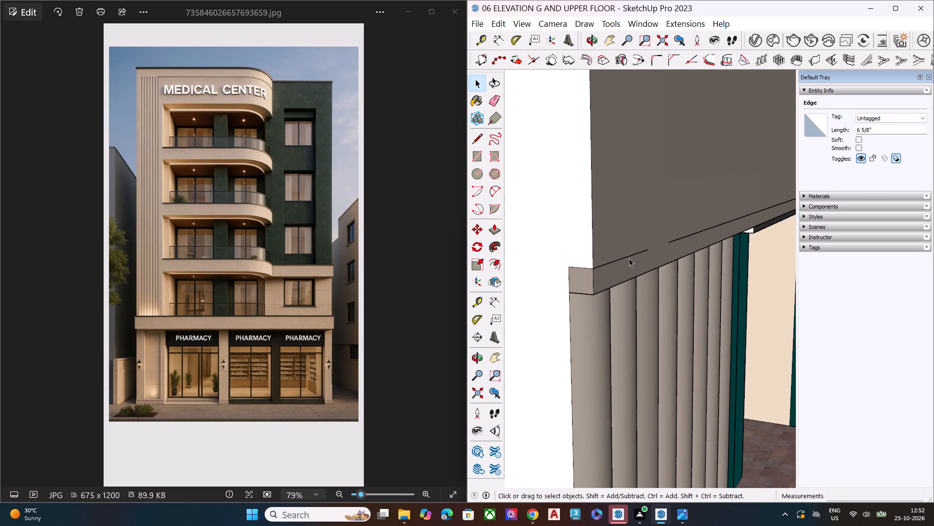
click(629, 258)
key(Delete)
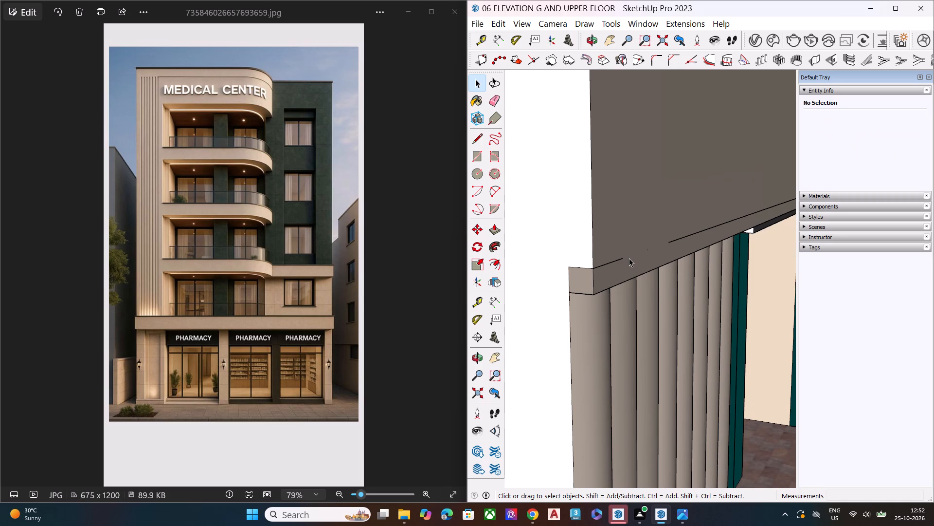
click(615, 263)
key(Delete)
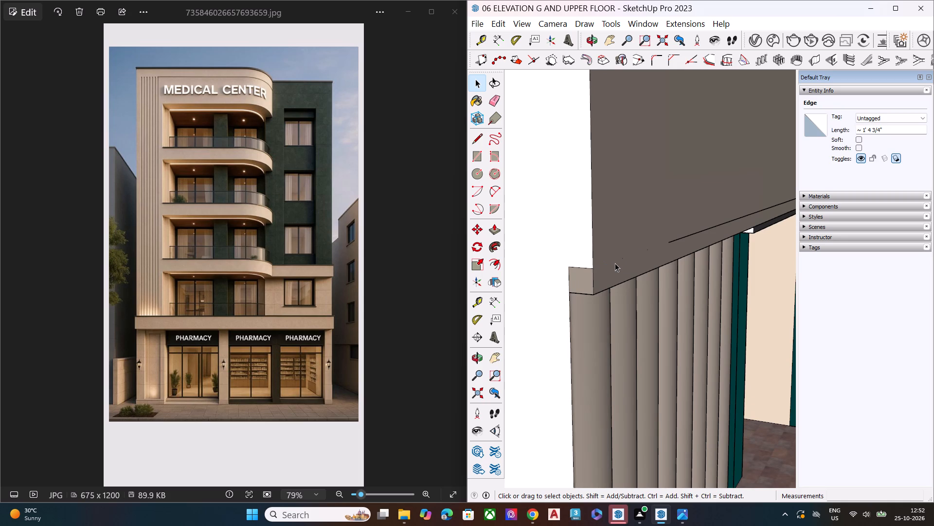
Delete the three short pieces of the leftover horizontal line farther along, above the middle flutes.
click(684, 239)
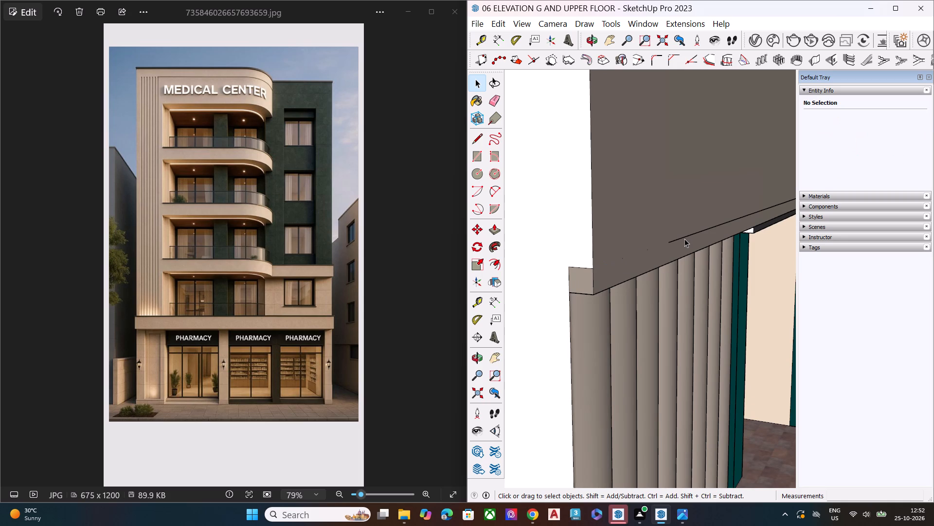
key(Delete)
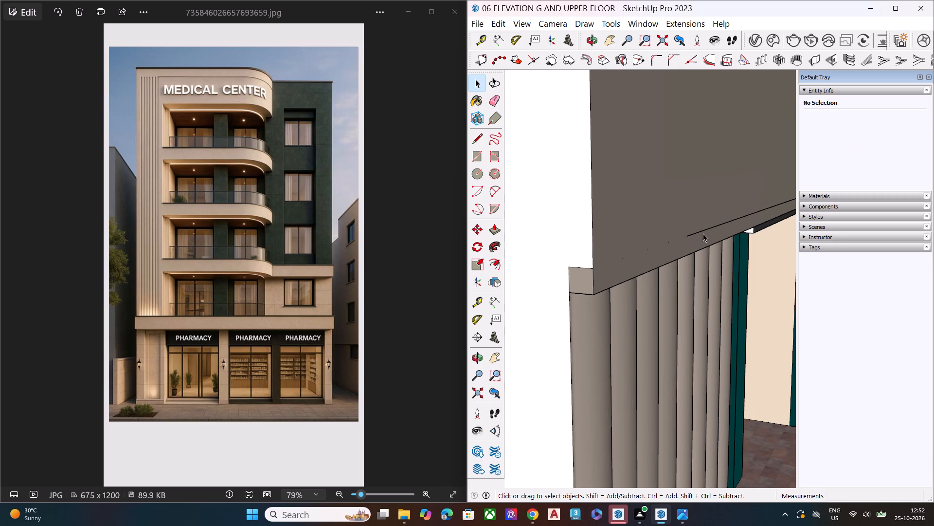
click(703, 233)
click(708, 229)
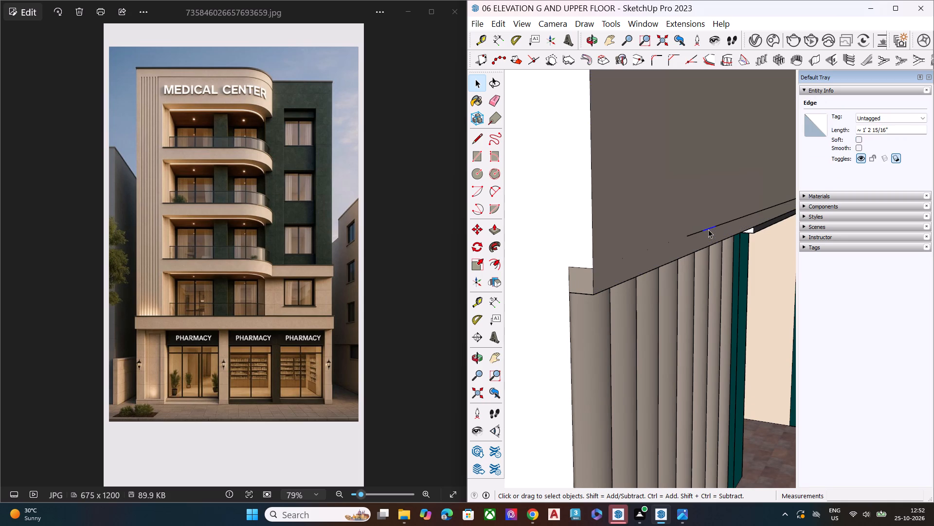
key(Delete)
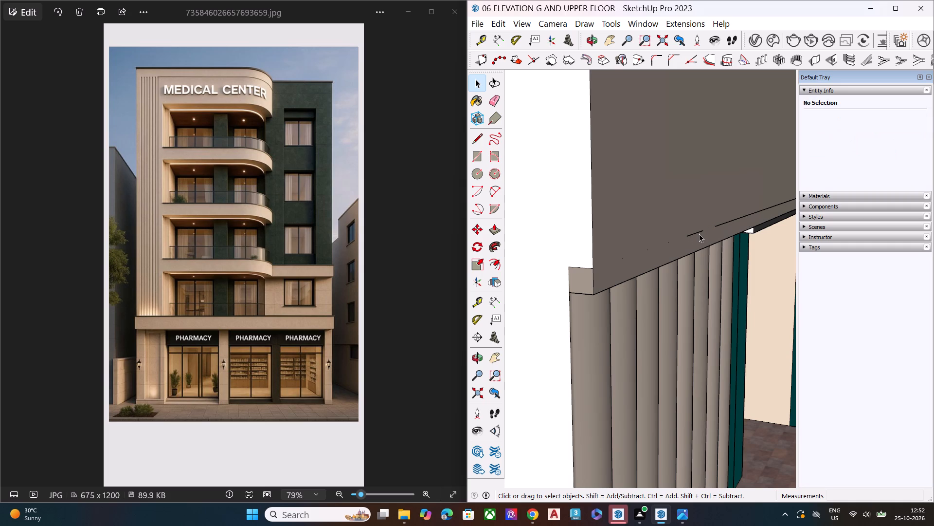
click(699, 233)
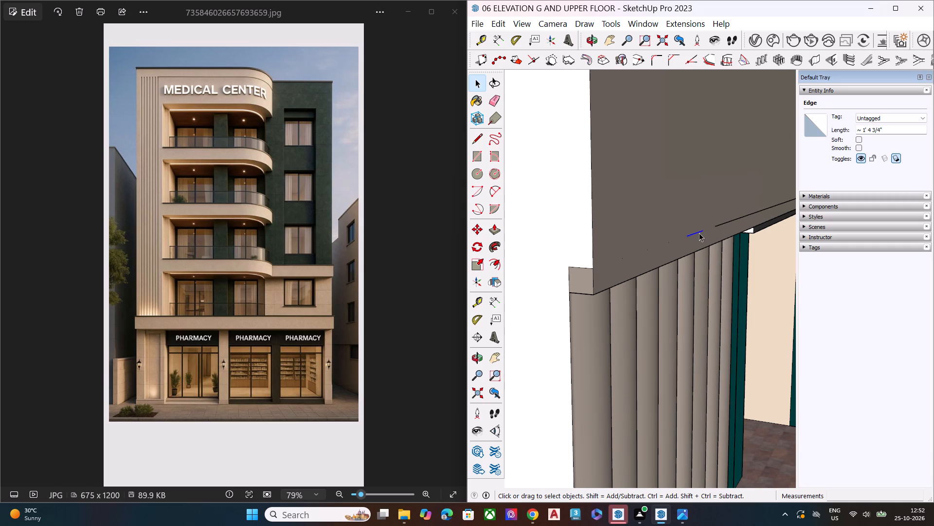
key(Delete)
Delete the long leftover edge just above the parapet's bottom edge, over the curtained window.
scroll(607, 296, down, 7)
middle_drag(725, 258, 719, 265)
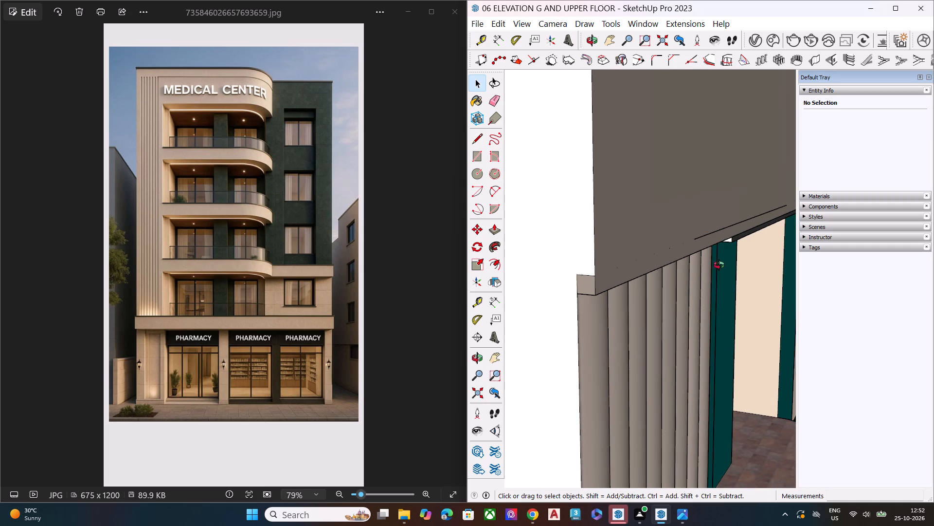
middle_drag(719, 265, 603, 353)
scroll(603, 353, up, 4)
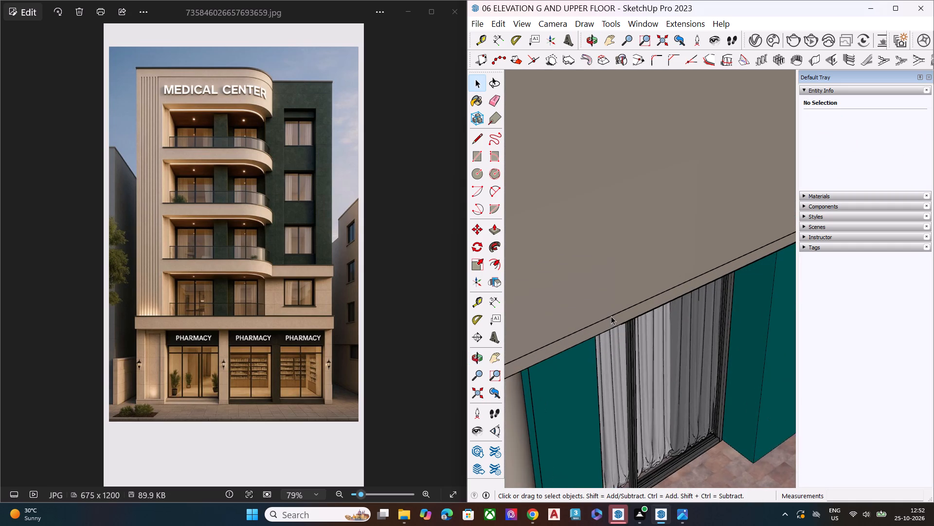
click(613, 311)
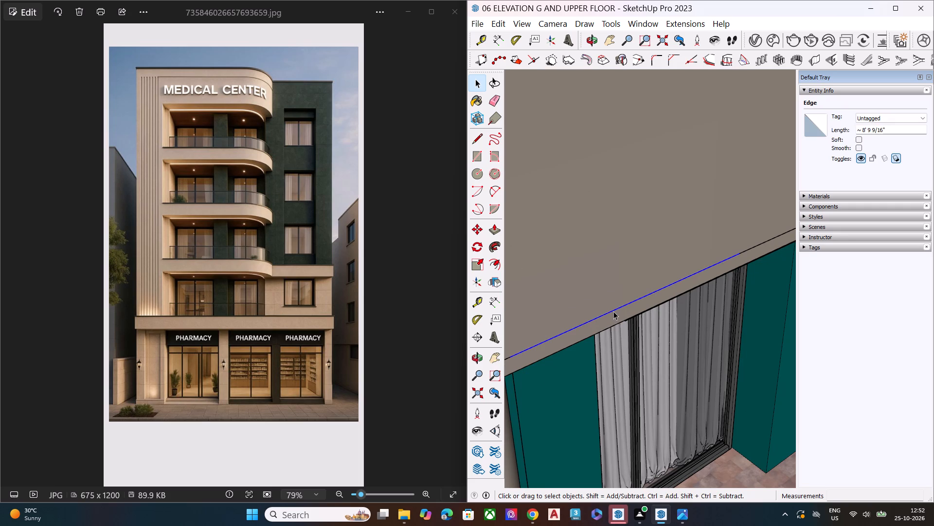
key(Delete)
Delete the remaining leftover edge segment above the parapet's bottom edge, between the curtained window and the green column.
scroll(577, 317, down, 7)
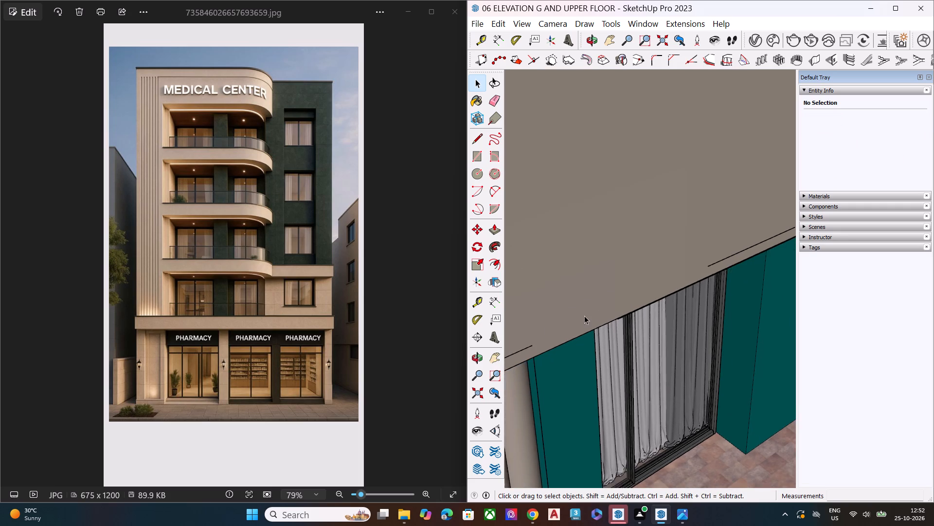
scroll(584, 316, down, 3)
middle_drag(628, 325, 600, 344)
scroll(669, 298, up, 8)
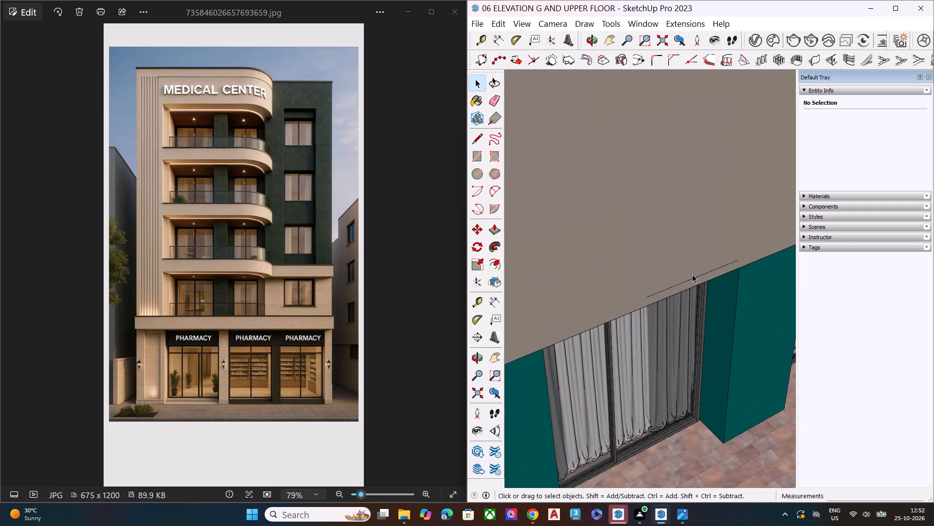
scroll(692, 274, up, 7)
click(693, 278)
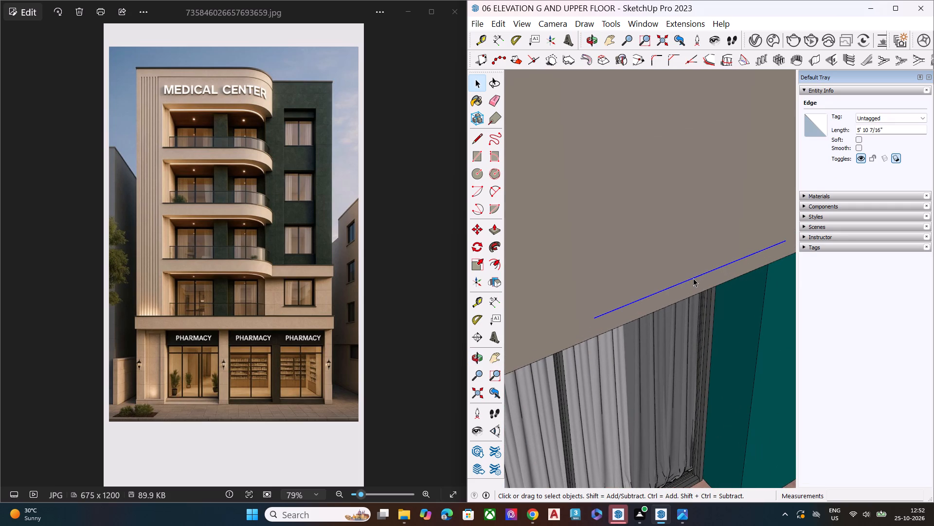
key(Delete)
key(Home)
Delete the last leftover horizontal line pieces on the parapet face above the end flutes and the green wall edge.
scroll(708, 314, down, 5)
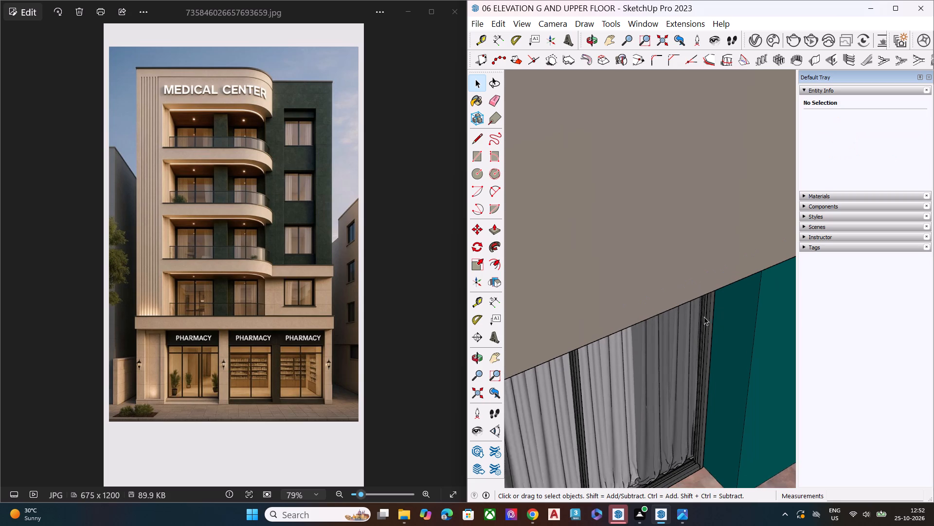
scroll(704, 317, down, 17)
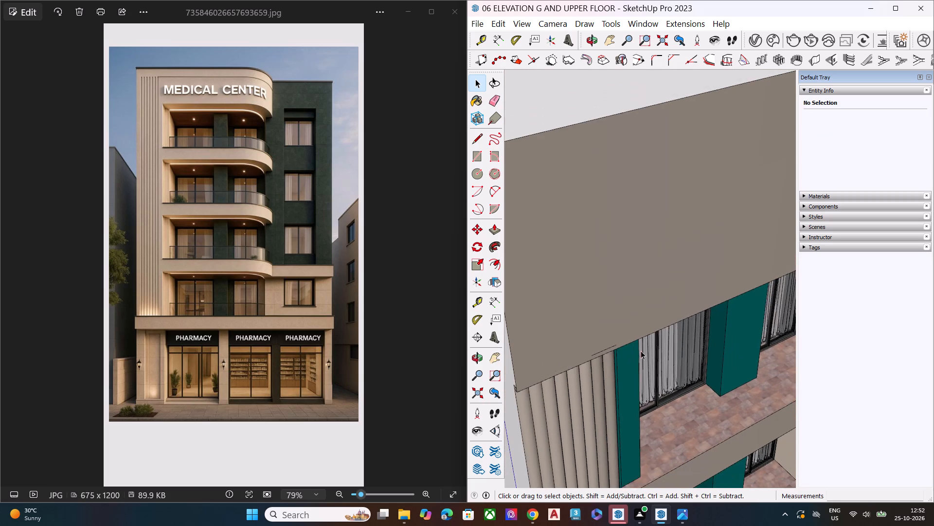
middle_drag(640, 351, 669, 330)
scroll(640, 341, up, 5)
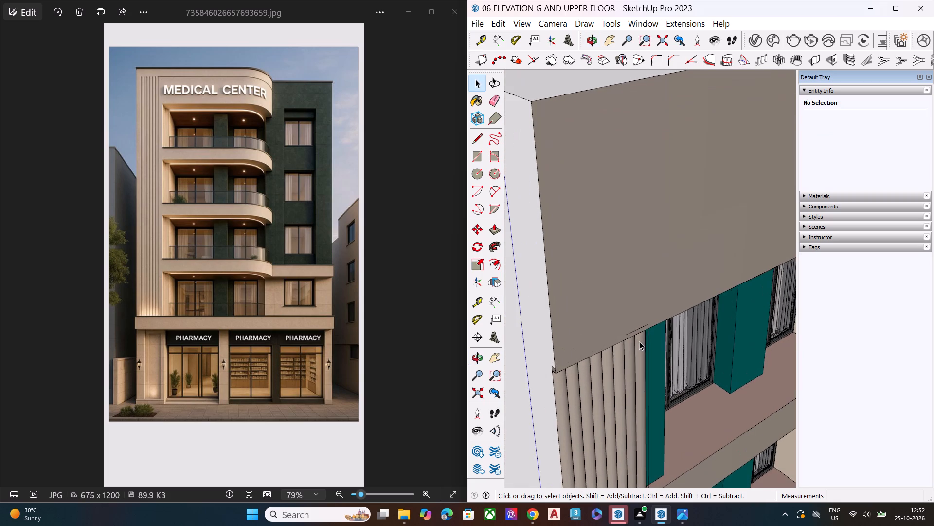
scroll(639, 341, up, 9)
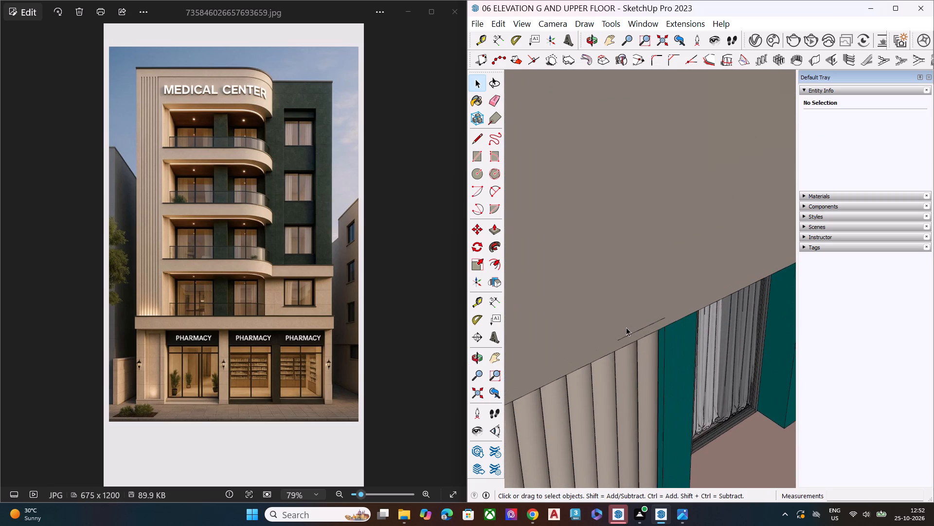
scroll(626, 327, up, 2)
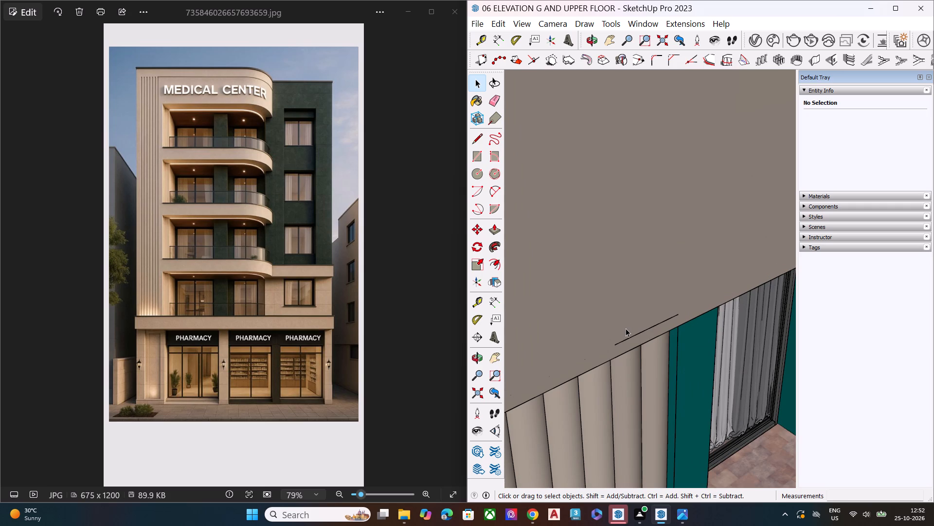
click(630, 338)
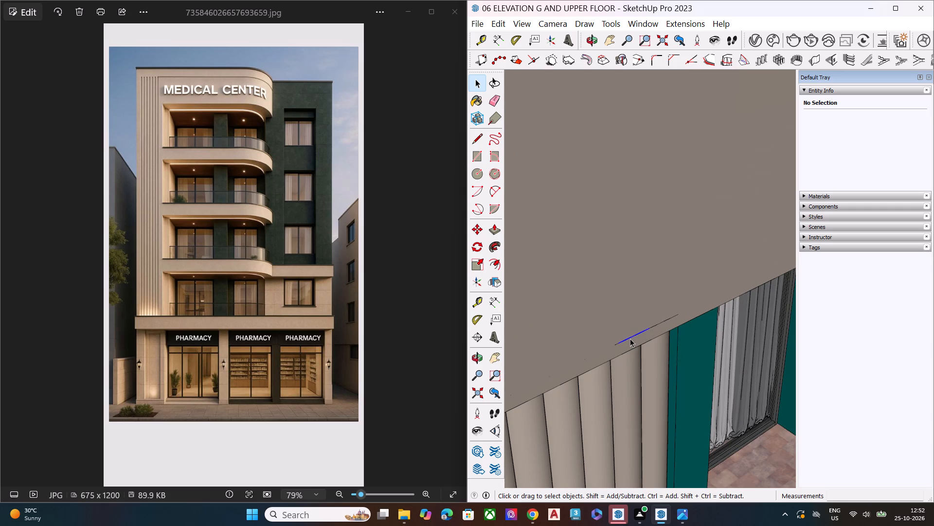
key(Delete)
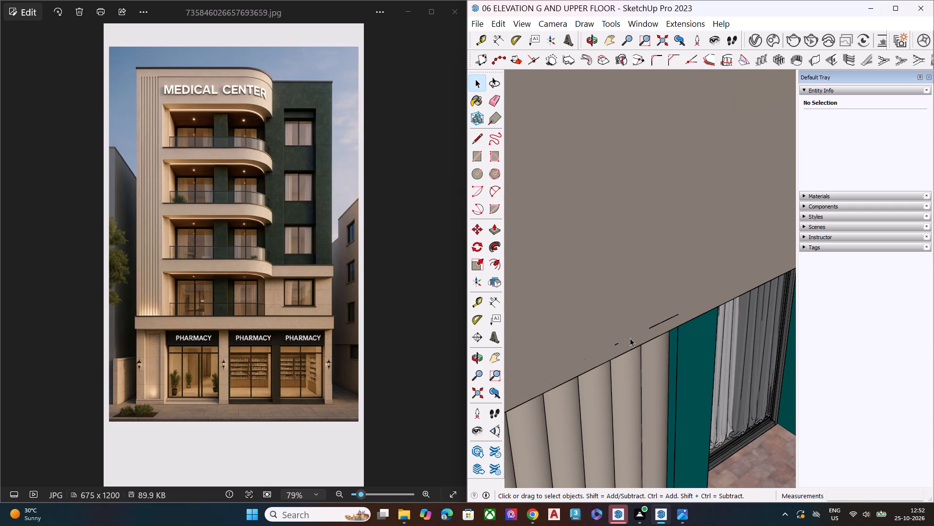
scroll(628, 329, up, 7)
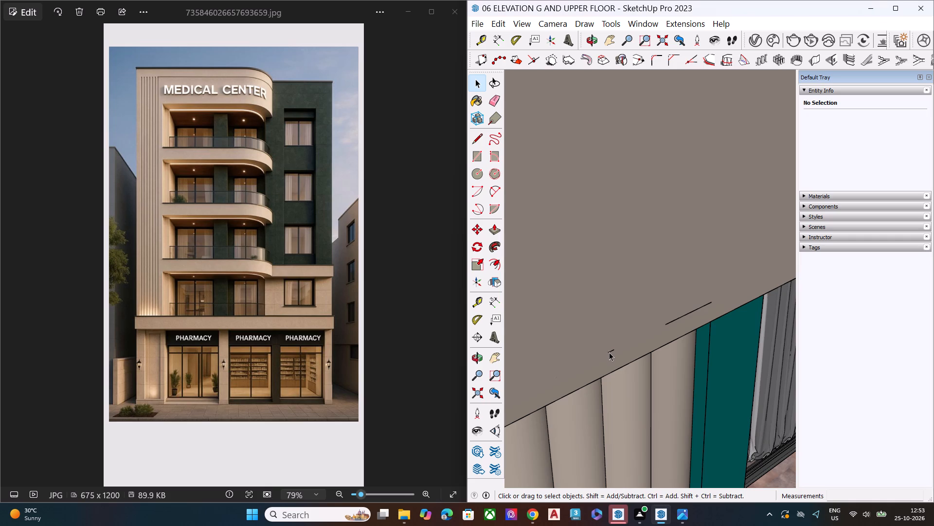
click(611, 353)
key(Delete)
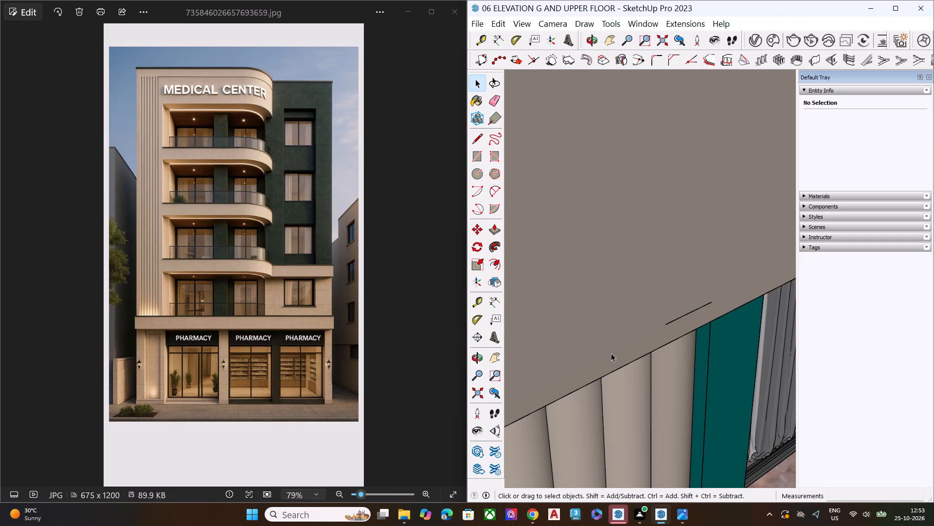
click(686, 316)
key(Delete)
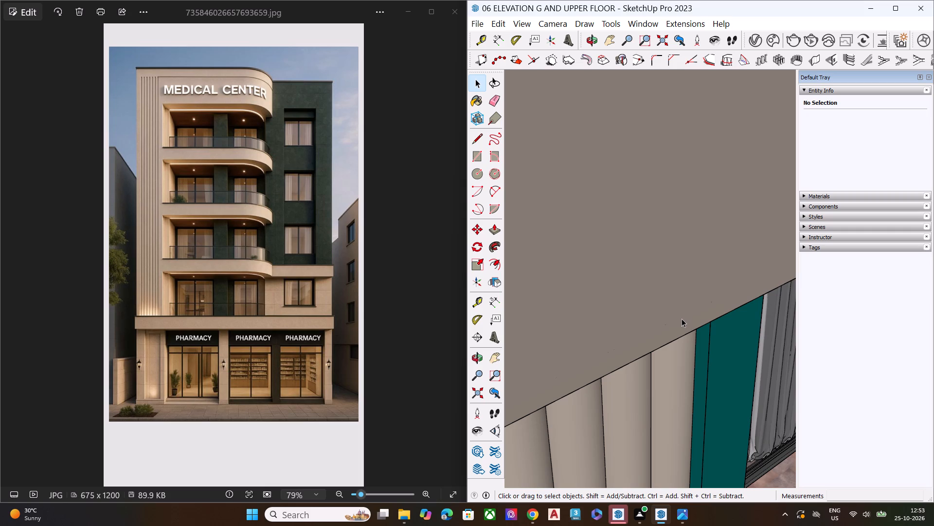
Delete the stray vertical edge below the parapet's bottom edge, beside the last flute.
scroll(646, 272, down, 6)
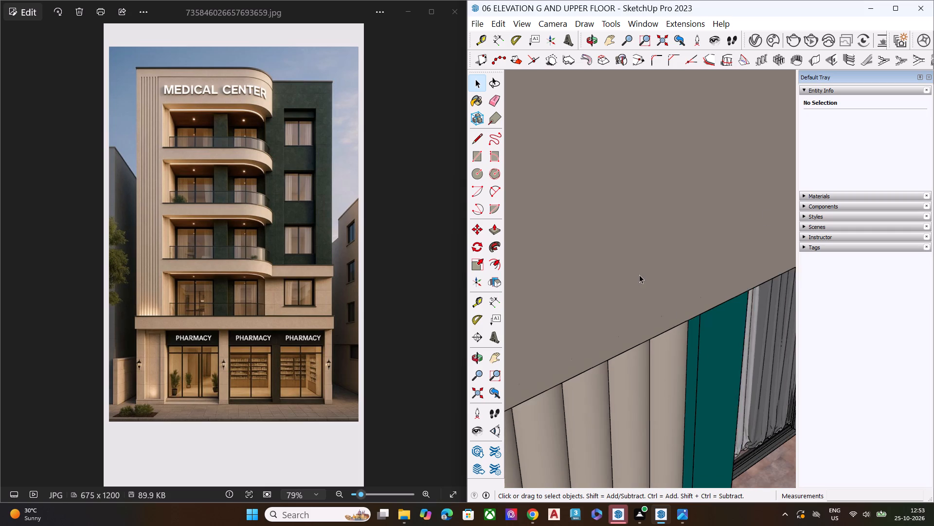
scroll(639, 275, down, 18)
middle_drag(639, 307, 639, 274)
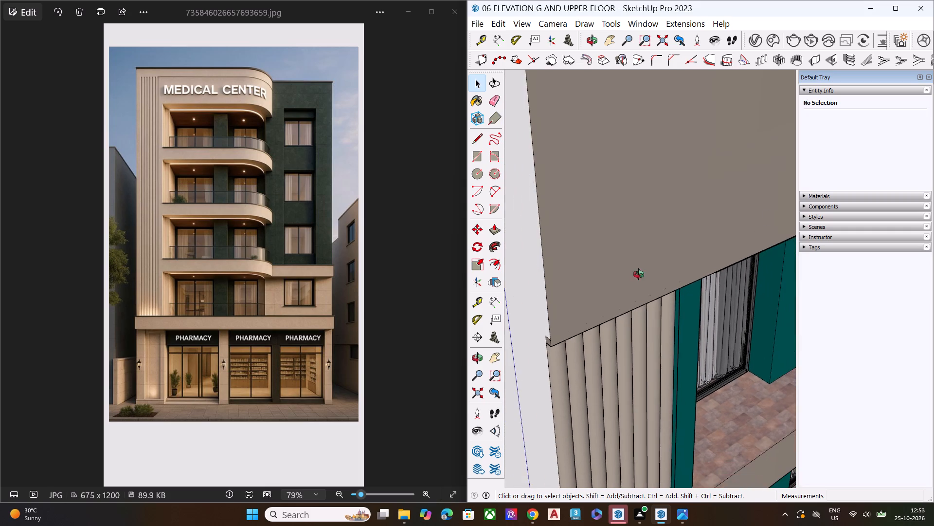
middle_drag(639, 274, 678, 97)
scroll(677, 133, up, 4)
scroll(659, 266, down, 1)
scroll(659, 266, up, 2)
scroll(658, 268, down, 1)
scroll(657, 271, up, 1)
middle_drag(650, 281, 705, 180)
scroll(705, 195, up, 10)
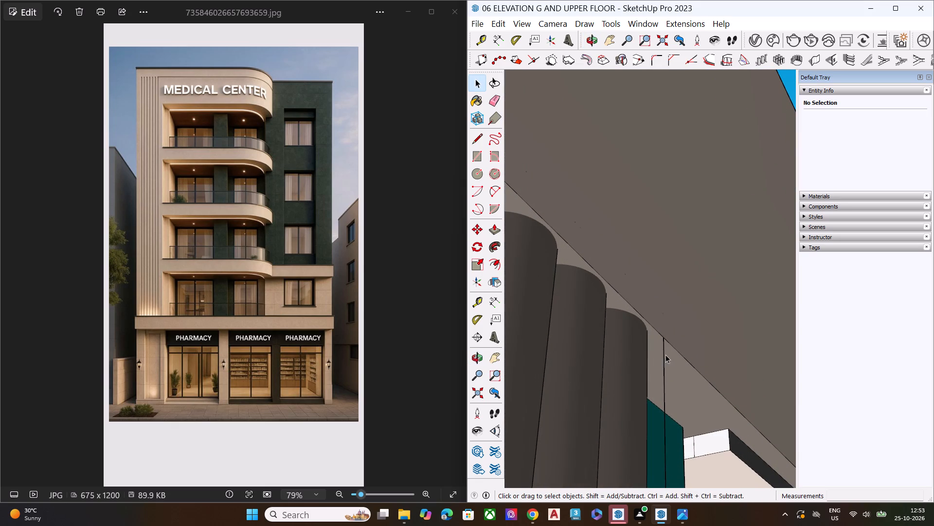
click(664, 353)
key(Delete)
Examine the cleaned parapet and the fluted facade from the top down to the projecting sign above the ground floor.
scroll(708, 333, down, 8)
scroll(636, 366, down, 9)
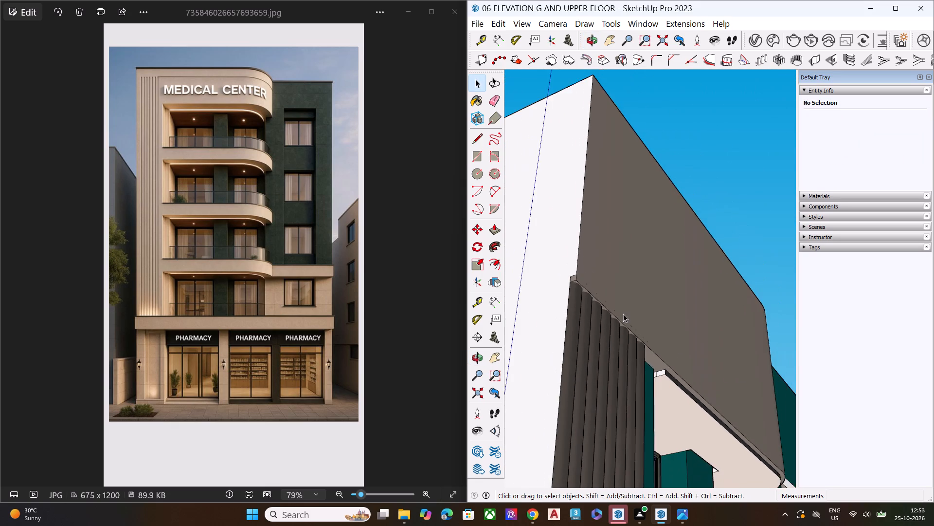
scroll(623, 314, down, 17)
middle_drag(615, 282, 612, 333)
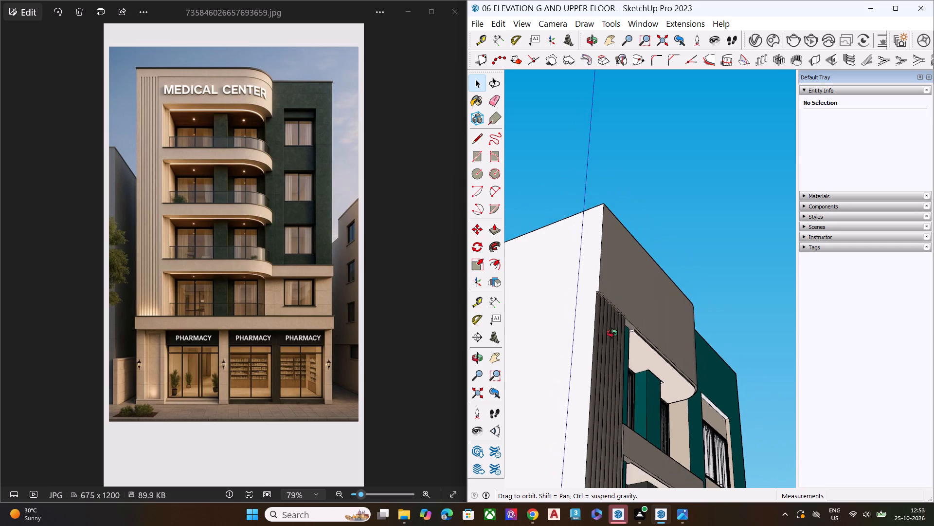
middle_drag(612, 333, 603, 378)
scroll(609, 349, up, 1)
scroll(613, 250, down, 18)
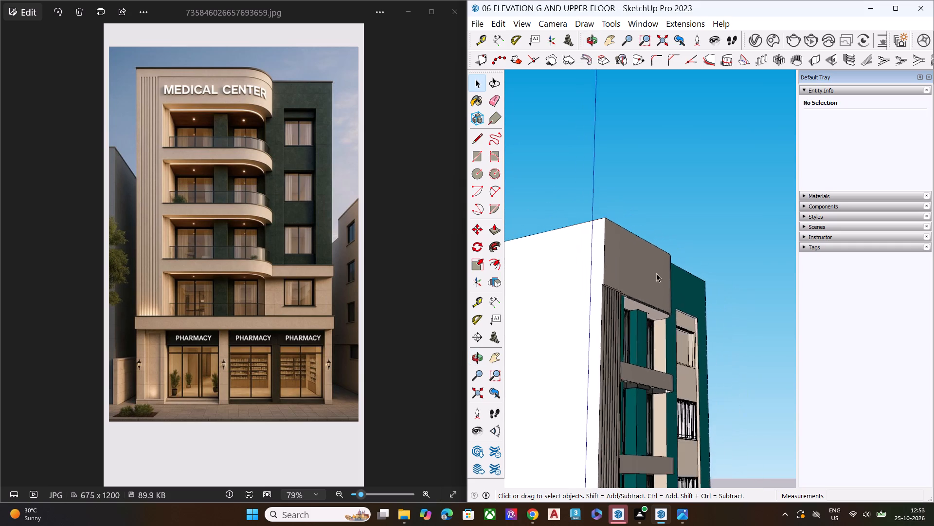
scroll(661, 275, down, 10)
middle_drag(636, 321, 631, 443)
scroll(630, 442, up, 10)
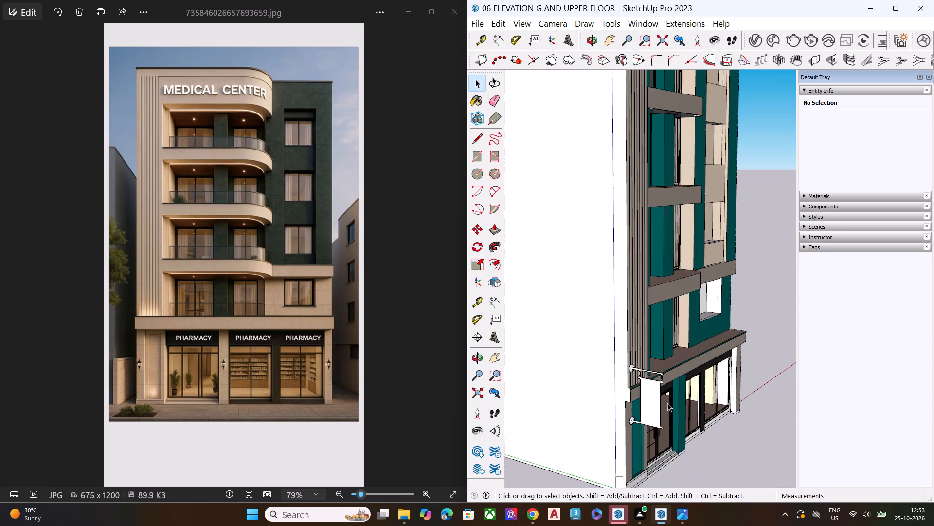
scroll(661, 359, up, 19)
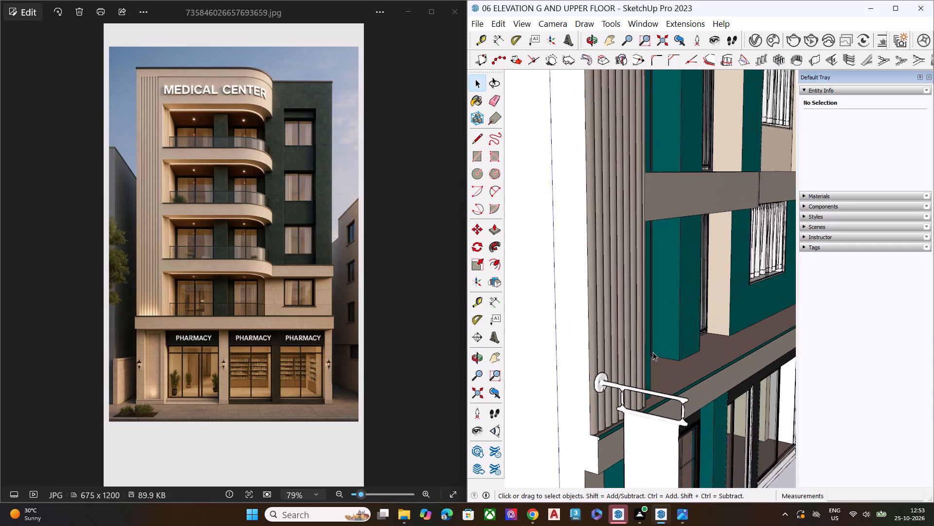
Examine the lower ends of the flutes and the ledge around the projecting sign.
scroll(653, 352, up, 1)
middle_drag(647, 356, 628, 417)
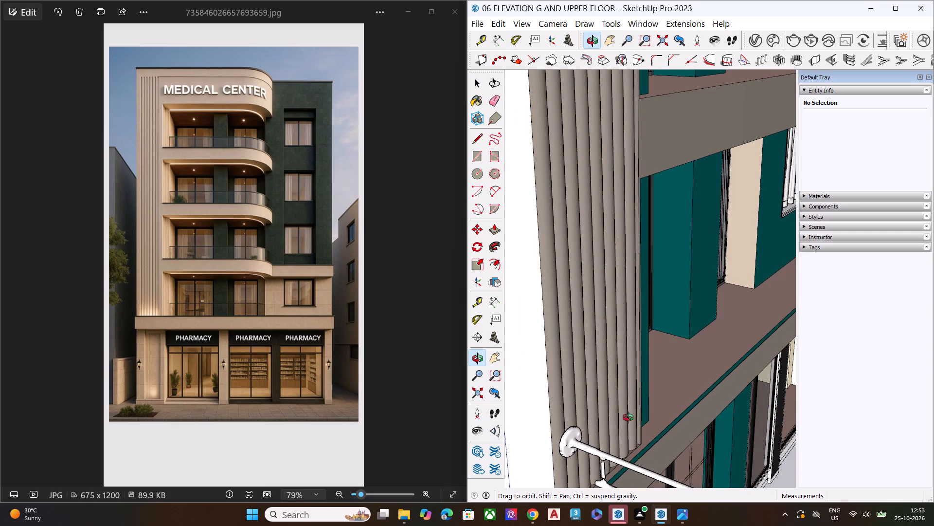
middle_drag(628, 417, 604, 424)
scroll(615, 426, up, 6)
middle_drag(647, 403, 680, 258)
scroll(680, 258, up, 1)
scroll(657, 338, down, 10)
scroll(654, 173, down, 10)
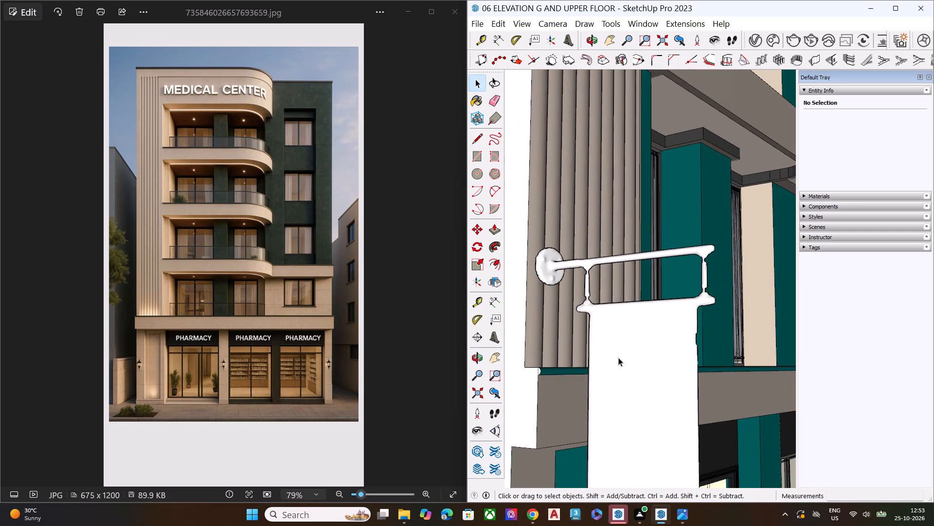
scroll(625, 98, down, 1)
Push/pull the green wall face beside the last flute, below the lowest balcony band, about 8" to line up with the band's beam.
scroll(625, 98, up, 17)
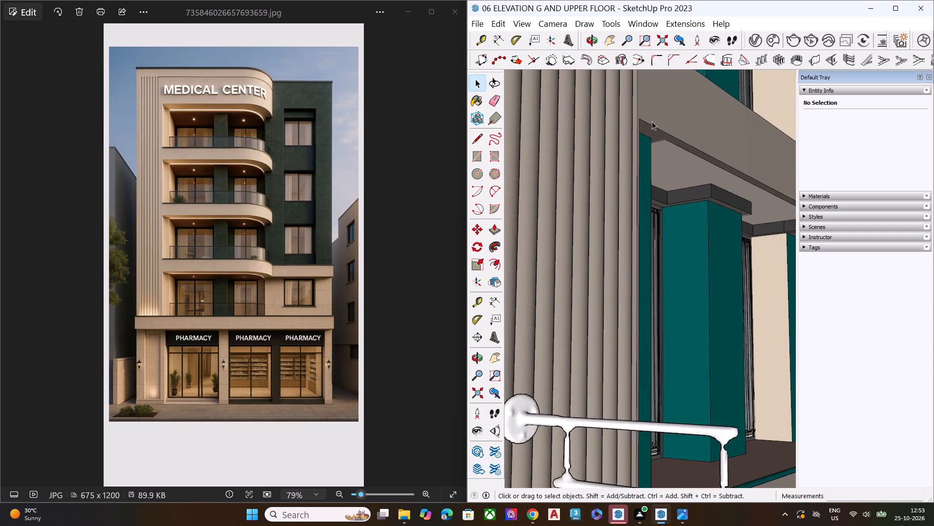
scroll(652, 148, up, 19)
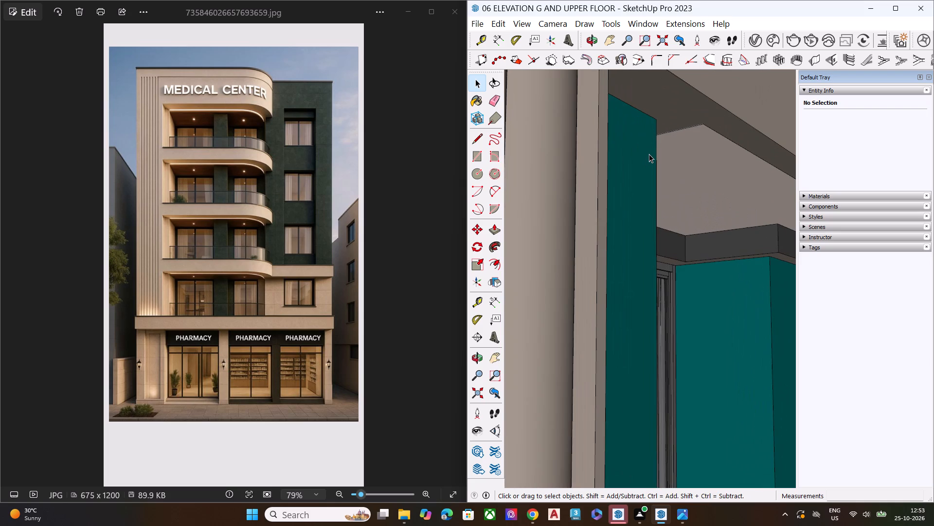
scroll(665, 156, up, 1)
middle_drag(665, 156, 619, 157)
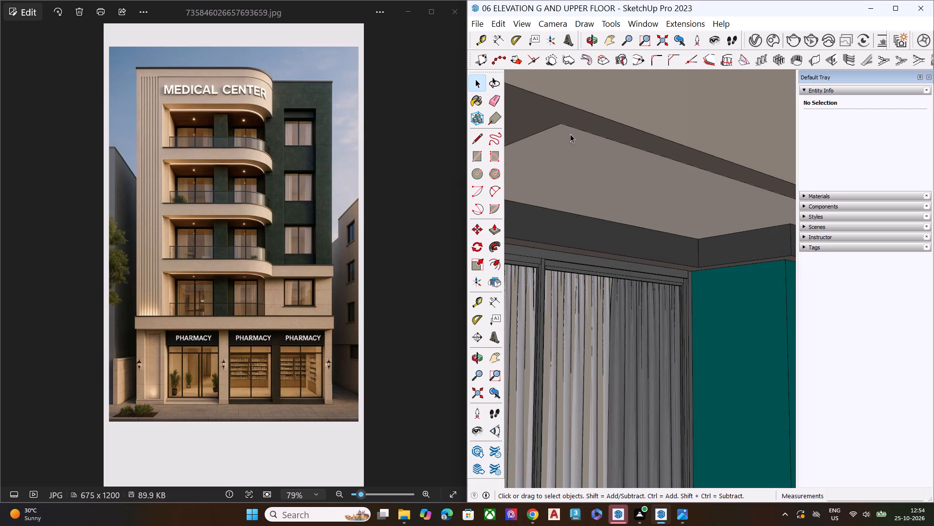
scroll(613, 141, down, 7)
click(553, 158)
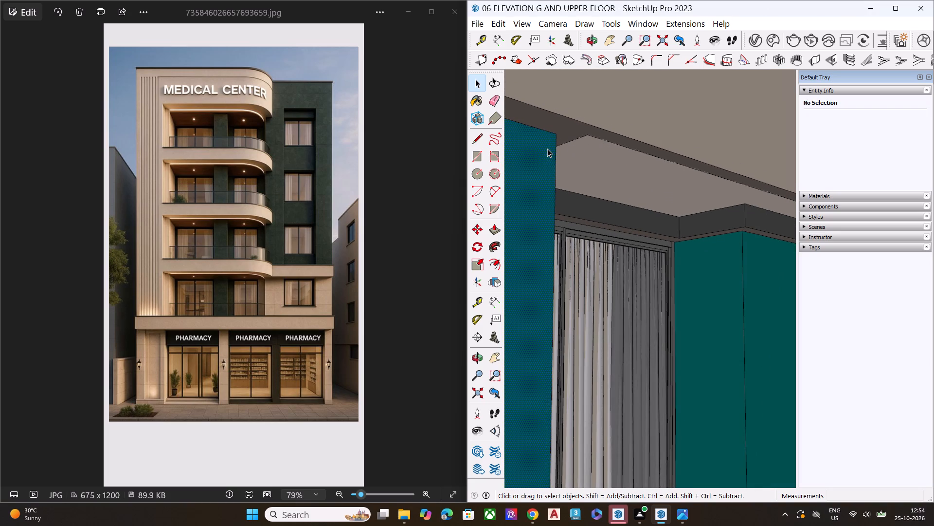
scroll(547, 149, up, 6)
key(p)
click(547, 145)
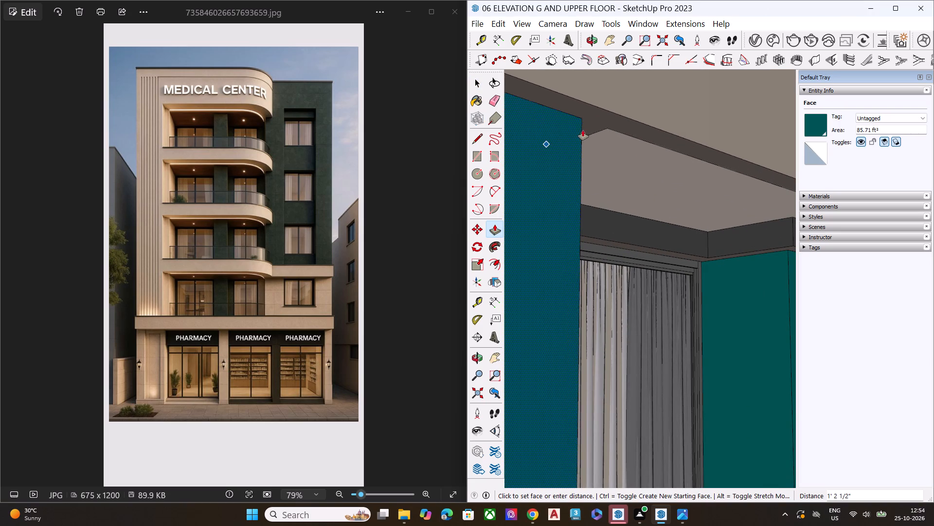
scroll(564, 174, down, 1)
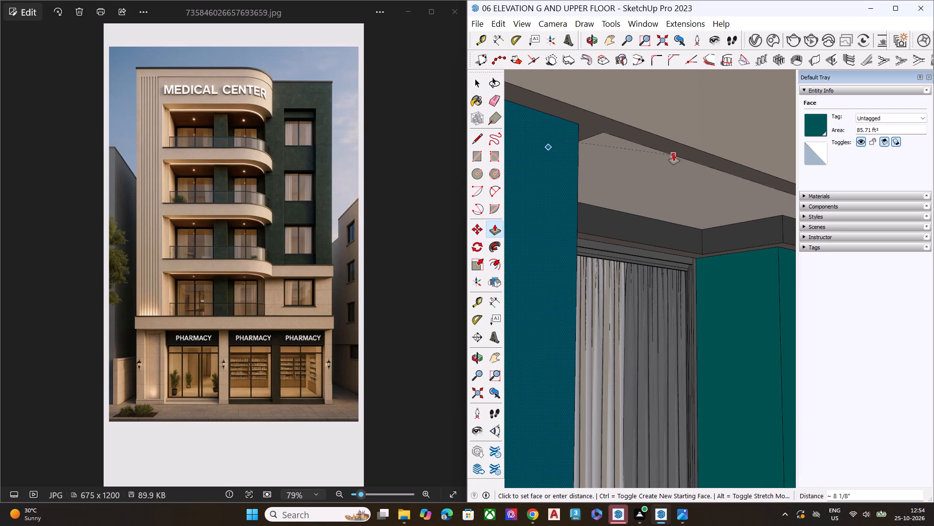
click(674, 154)
key(space)
Examine the adjusted green wall and the curtained openings below the lowest balcony band, and clear the selection.
scroll(608, 169, down, 7)
middle_drag(629, 179, 629, 179)
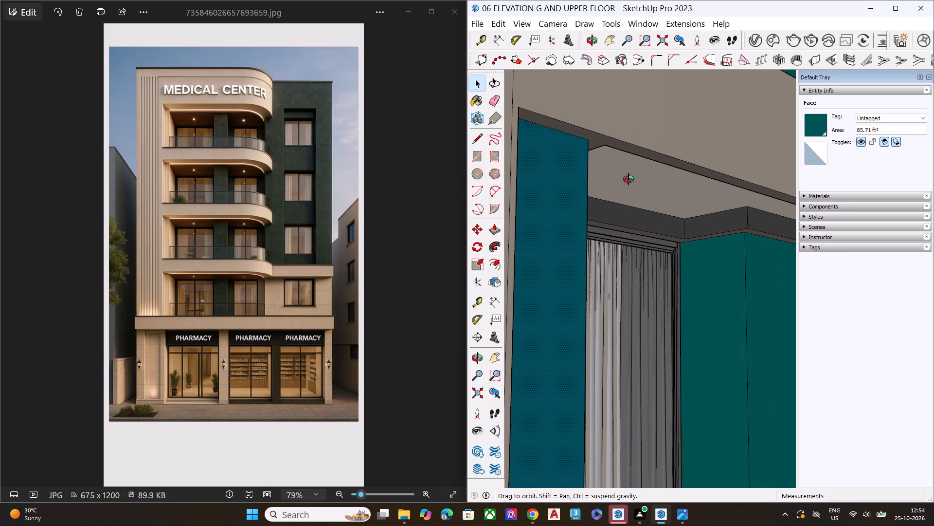
middle_drag(629, 179, 509, 177)
scroll(515, 175, up, 1)
scroll(664, 179, down, 2)
scroll(664, 179, up, 1)
scroll(664, 180, down, 10)
scroll(662, 193, up, 1)
scroll(663, 194, down, 6)
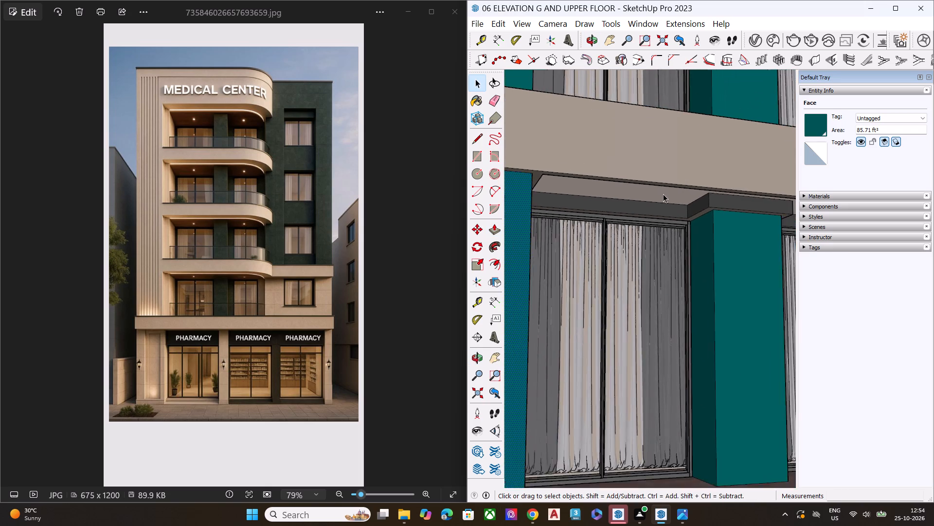
scroll(663, 194, down, 19)
scroll(664, 205, down, 10)
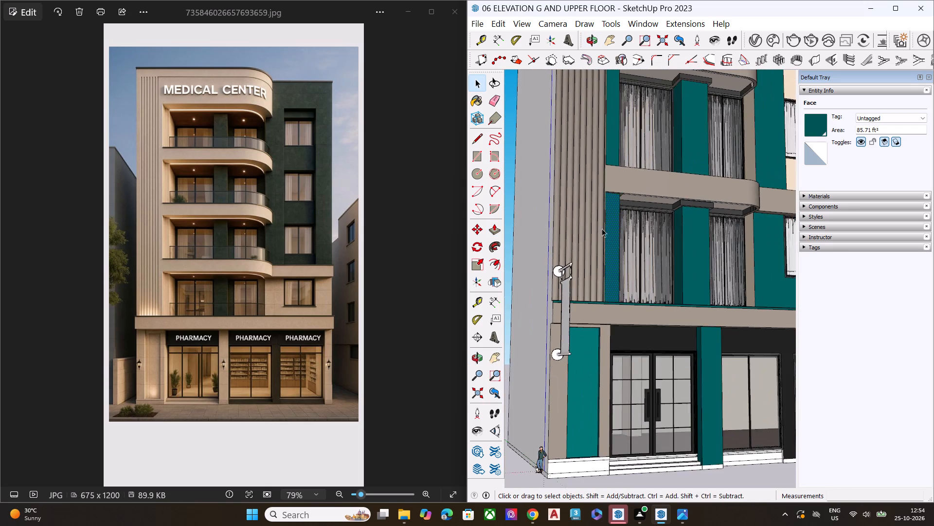
scroll(591, 243, down, 7)
click(525, 273)
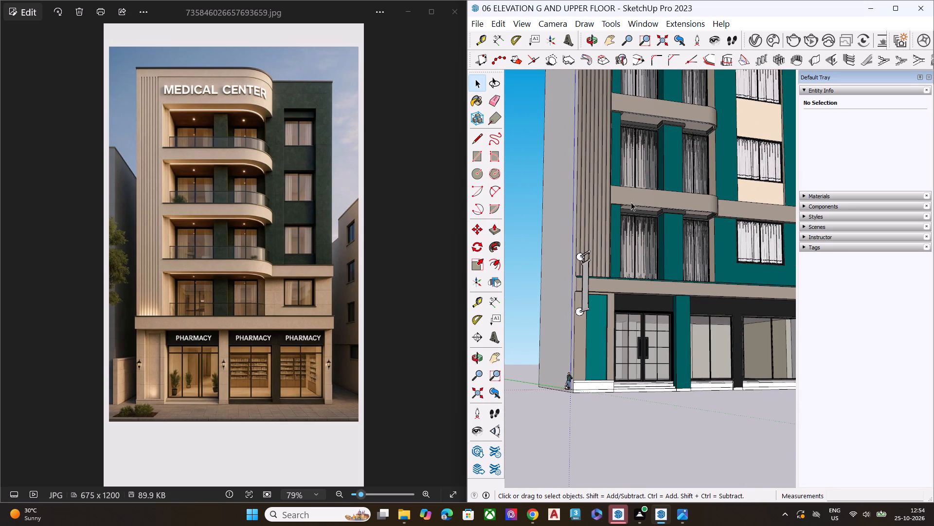
Examine the whole front elevation from the ground floor up to the blank parapet face and its rounded corner.
middle_drag(636, 199, 571, 313)
scroll(571, 308, up, 1)
scroll(560, 275, down, 9)
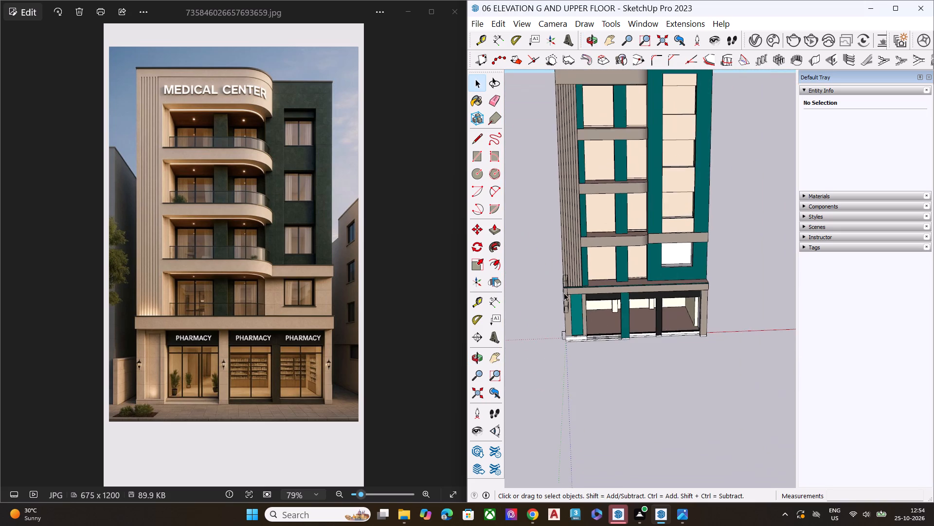
scroll(577, 283, down, 10)
scroll(606, 288, up, 1)
middle_drag(606, 284, 608, 208)
scroll(611, 213, up, 10)
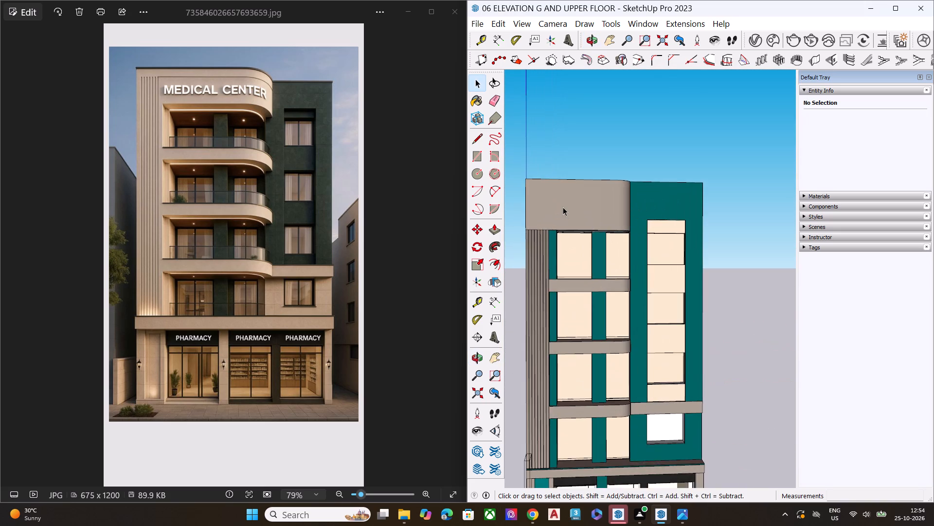
scroll(569, 224, down, 5)
scroll(604, 202, up, 9)
scroll(700, 205, down, 8)
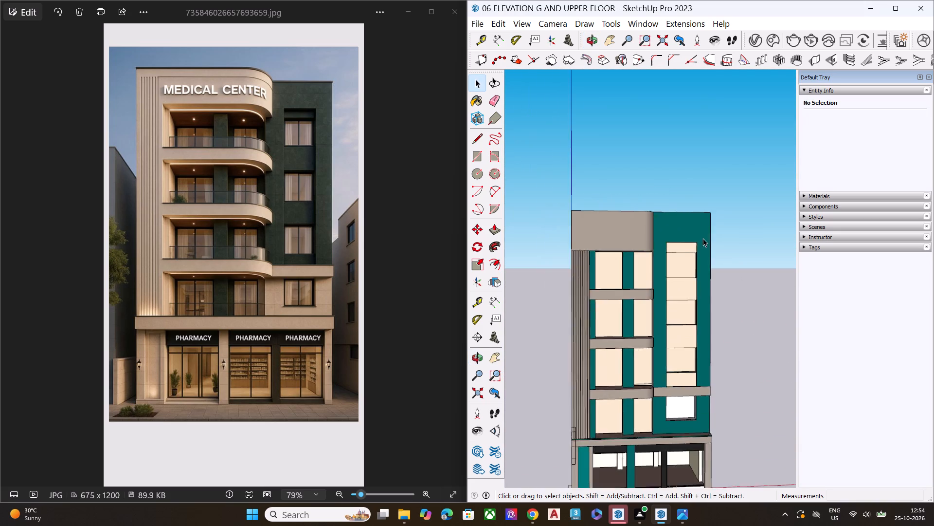
scroll(703, 238, down, 3)
middle_drag(644, 254, 611, 308)
scroll(609, 292, up, 2)
scroll(608, 255, down, 2)
scroll(609, 250, up, 11)
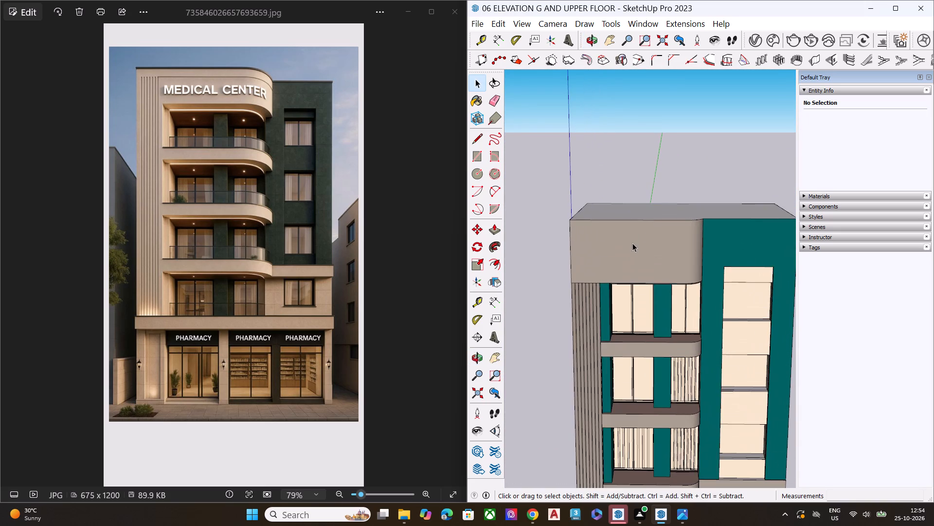
middle_drag(633, 238, 661, 202)
scroll(636, 235, up, 4)
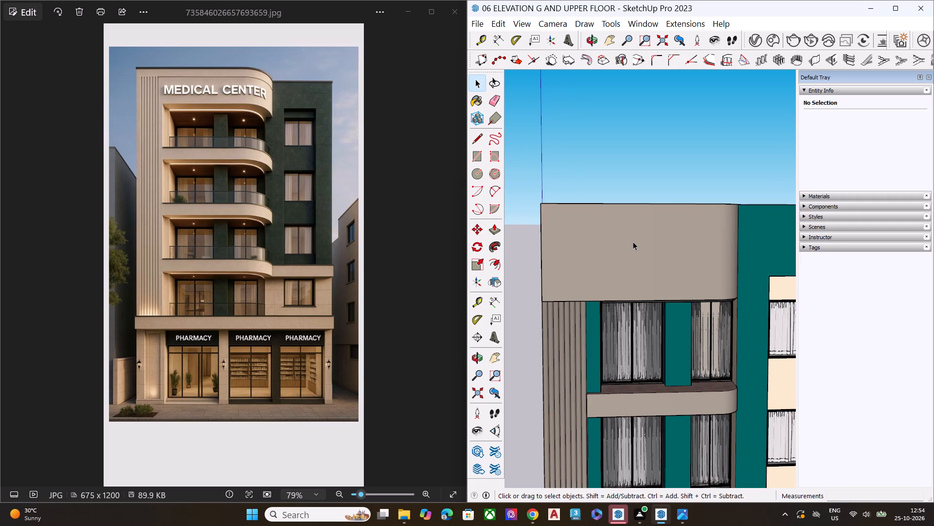
scroll(582, 232, up, 4)
middle_drag(564, 244, 683, 215)
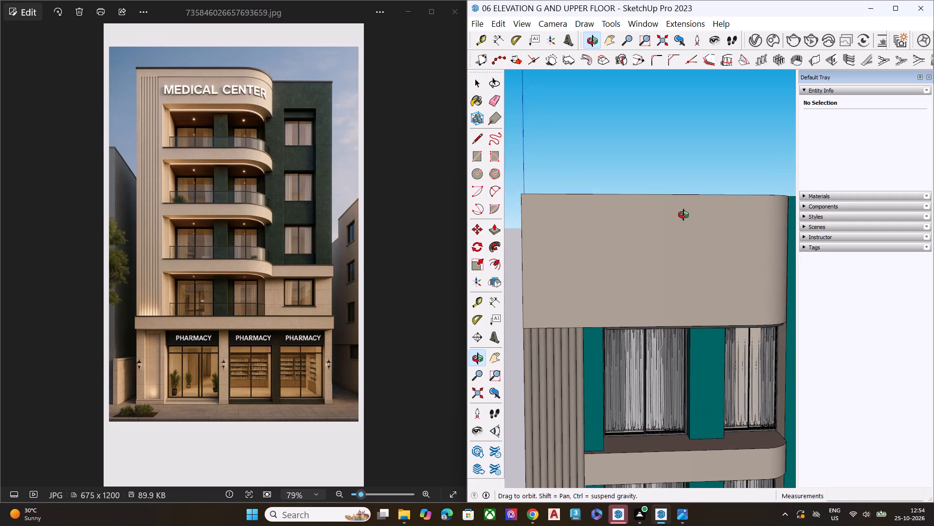
middle_drag(683, 215, 600, 237)
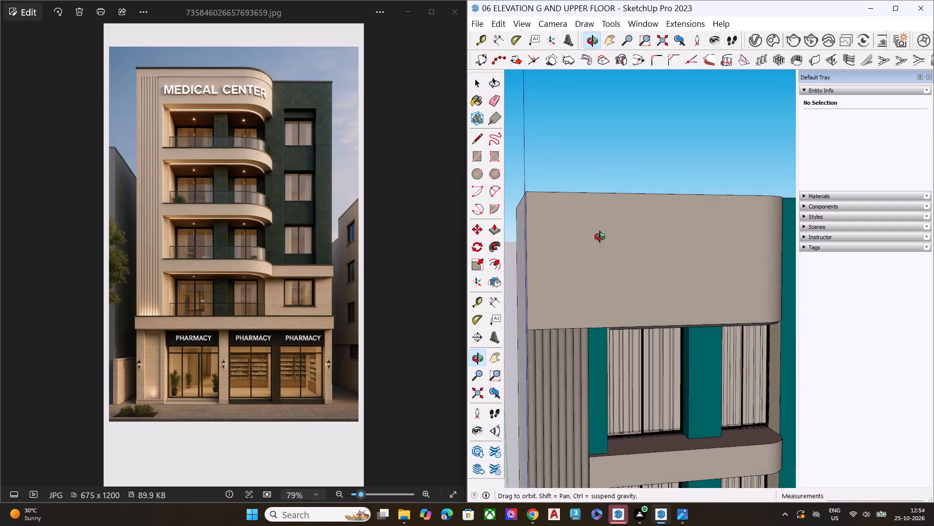
middle_drag(600, 237, 585, 241)
scroll(569, 247, up, 6)
Draw two full-height vertical lines on the parapet face, one above the outer flutes and one above the last flute, each about 24' 11" long.
key(l)
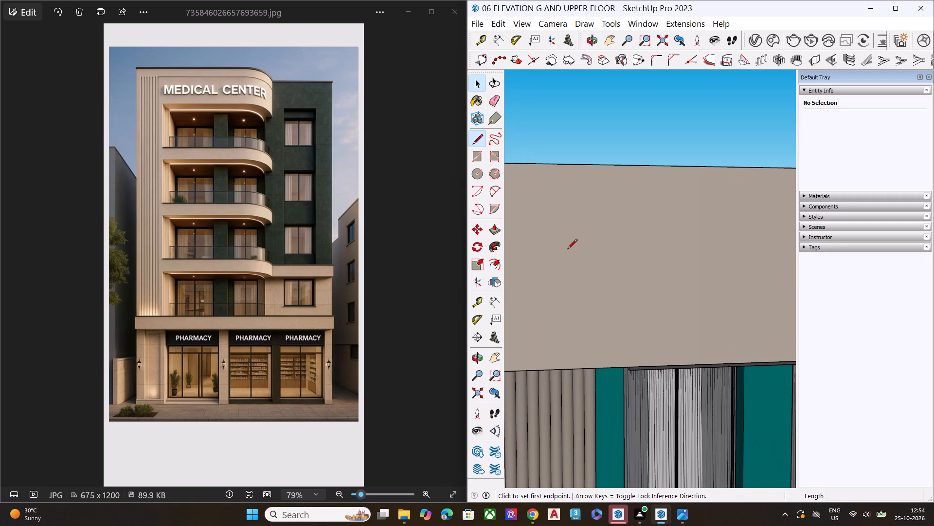
scroll(588, 215, down, 7)
middle_drag(571, 294, 598, 216)
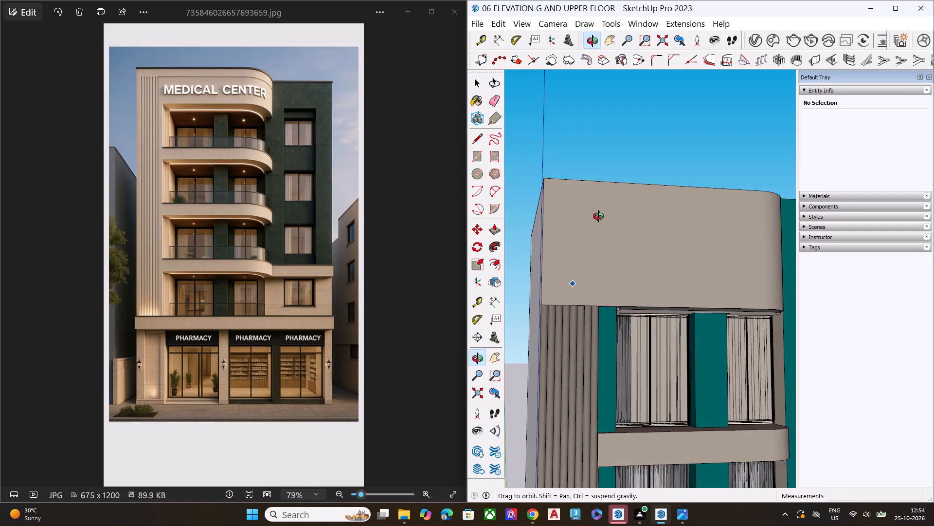
scroll(590, 233, up, 10)
scroll(551, 316, up, 8)
middle_drag(560, 315, 597, 284)
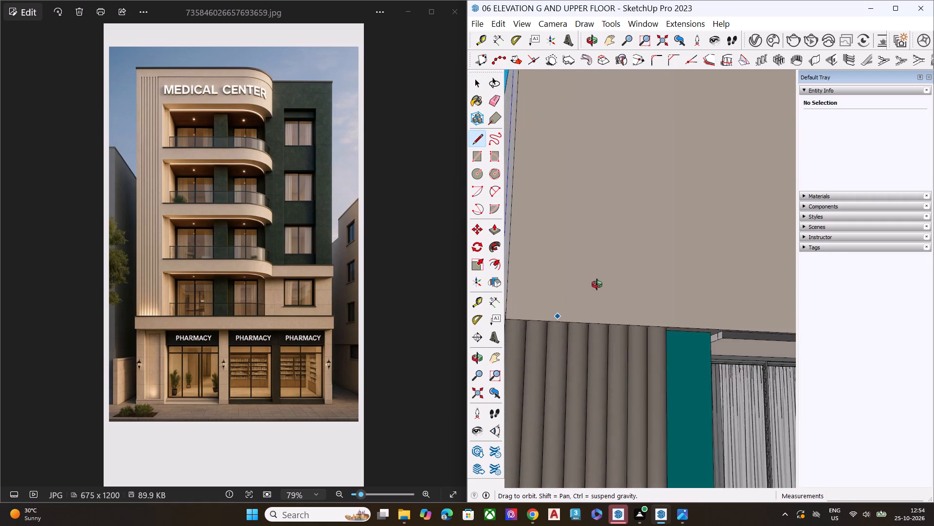
middle_drag(597, 284, 544, 239)
scroll(551, 238, up, 1)
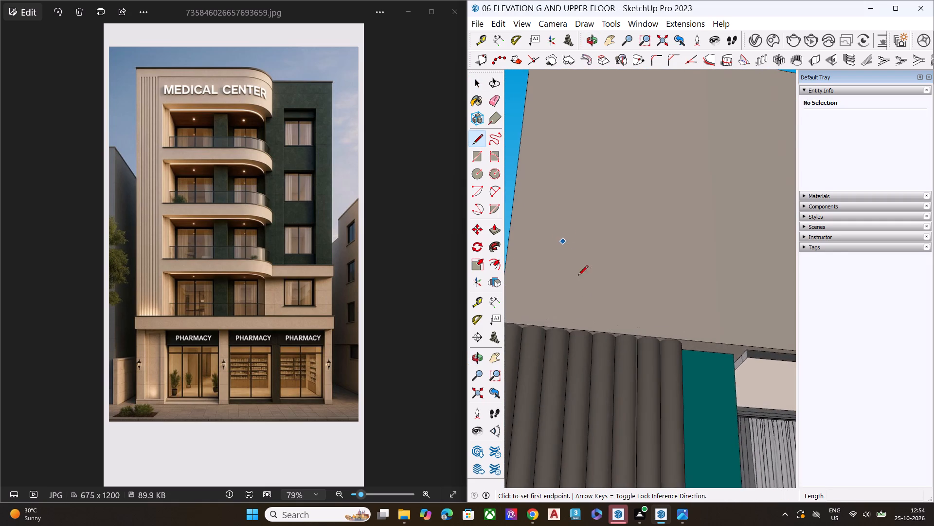
scroll(582, 296, down, 7)
middle_drag(583, 159, 531, 251)
scroll(571, 170, up, 1)
scroll(573, 133, down, 1)
scroll(573, 133, up, 1)
click(571, 120)
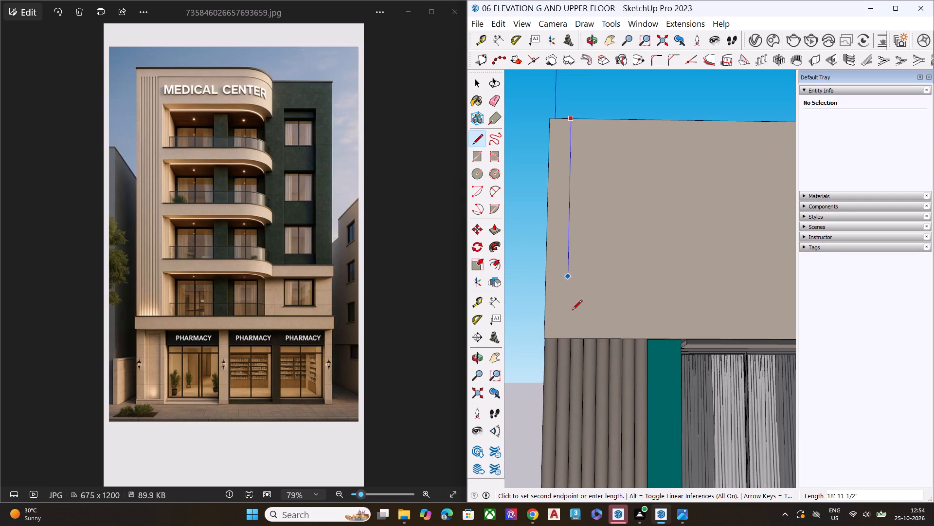
click(567, 338)
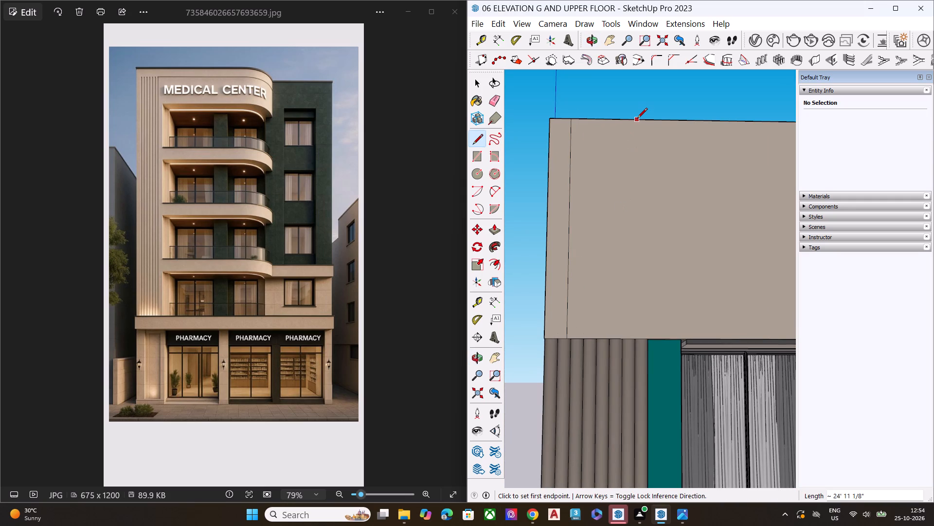
click(637, 119)
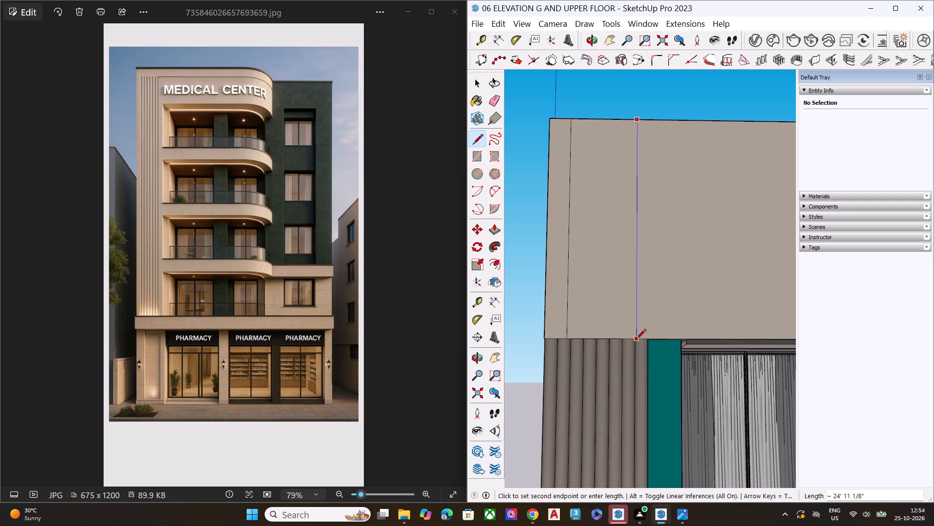
click(636, 340)
Draw a third full-height vertical line on the parapet face above the first curtained window, about 24' 11" long.
scroll(575, 156, down, 10)
scroll(675, 131, up, 8)
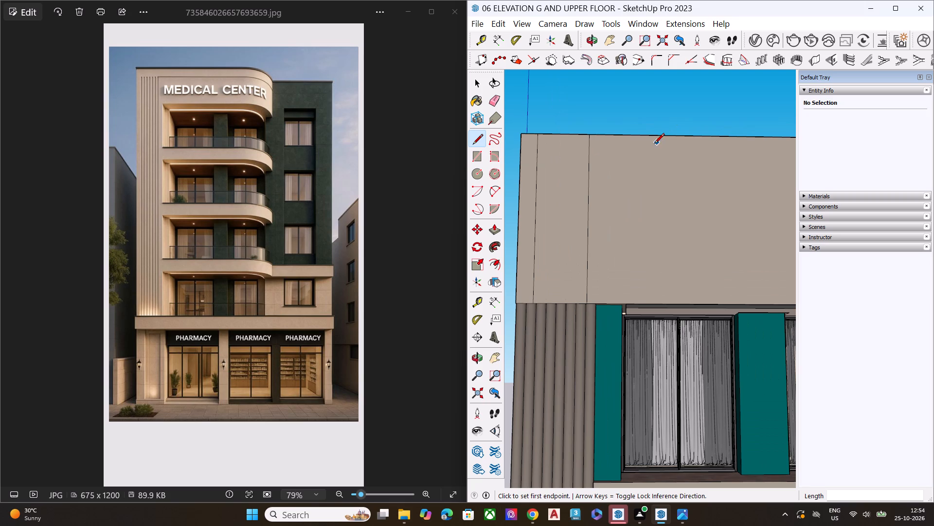
click(636, 136)
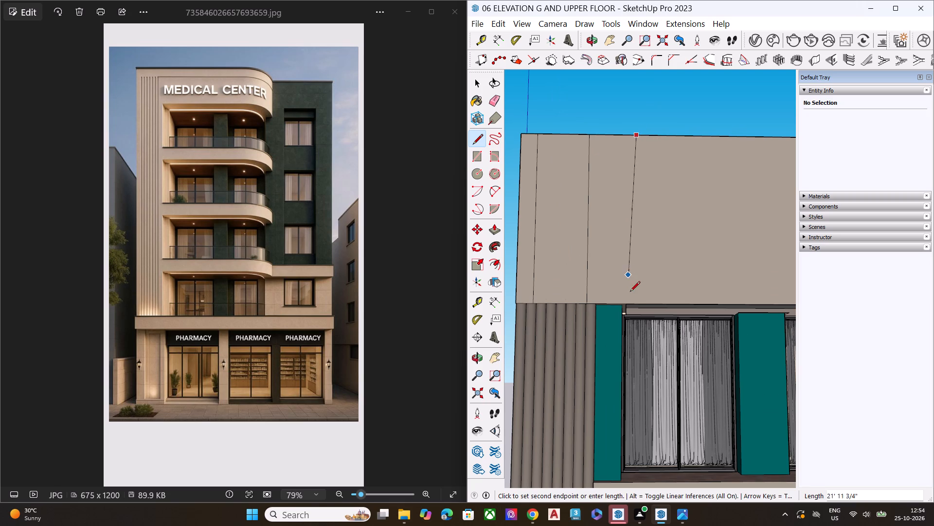
key(space)
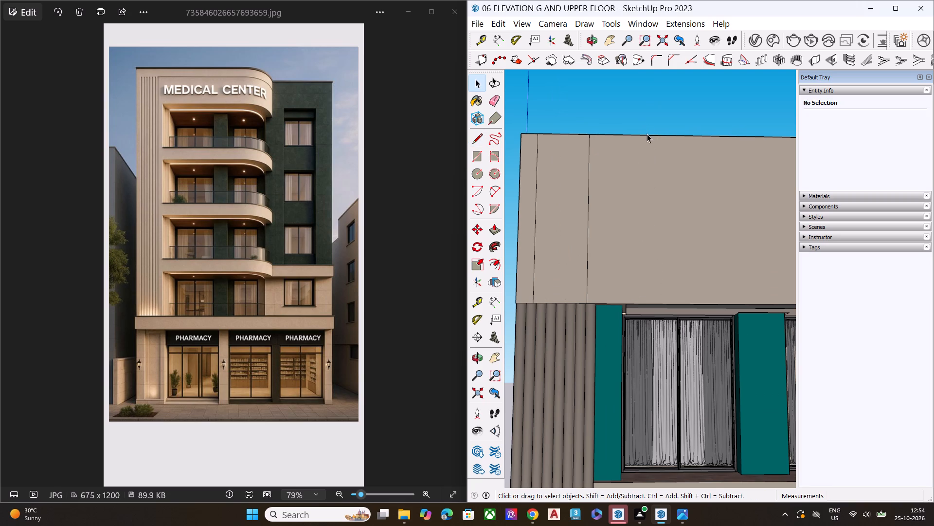
key(l)
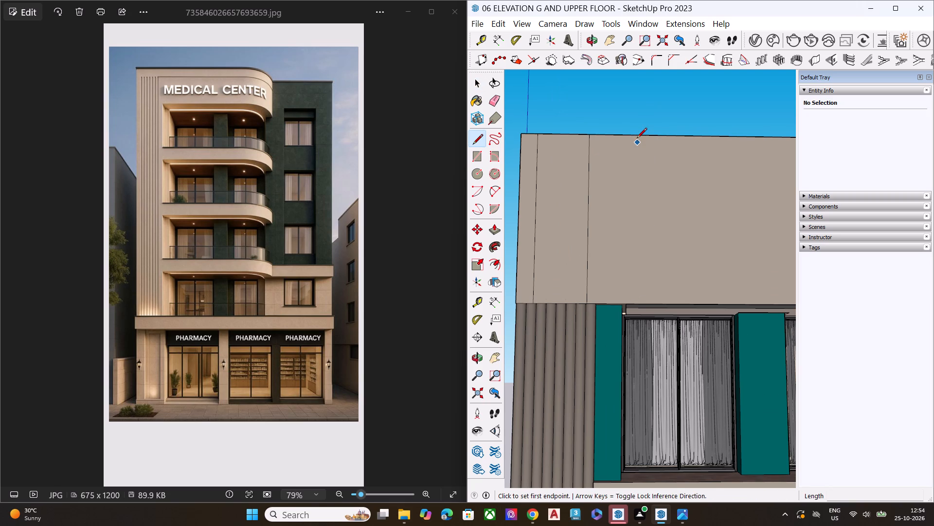
click(640, 136)
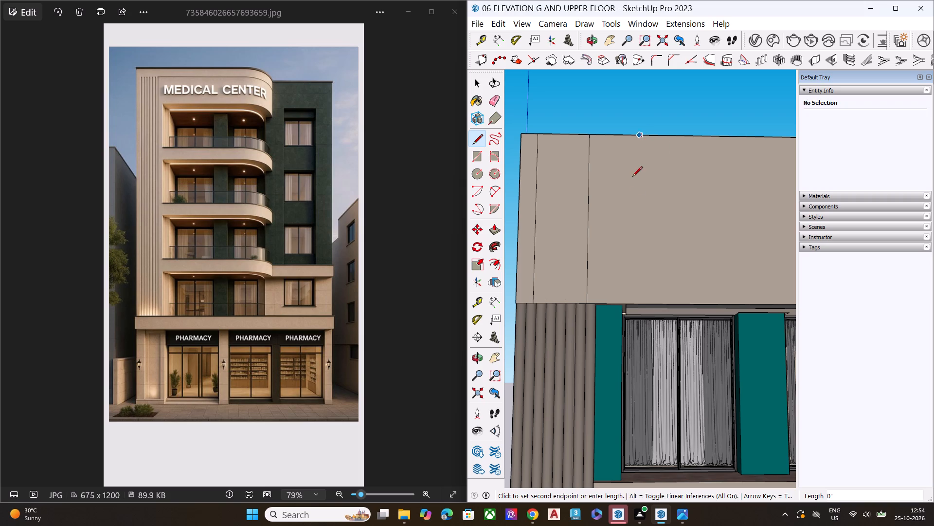
click(640, 305)
Scale the parapet panel between the second and third vertical lines slightly wider along the red axis, moving its edge above the window outward.
scroll(569, 167, down, 7)
middle_drag(659, 164, 653, 221)
scroll(647, 157, up, 9)
key(space)
double_click(575, 195)
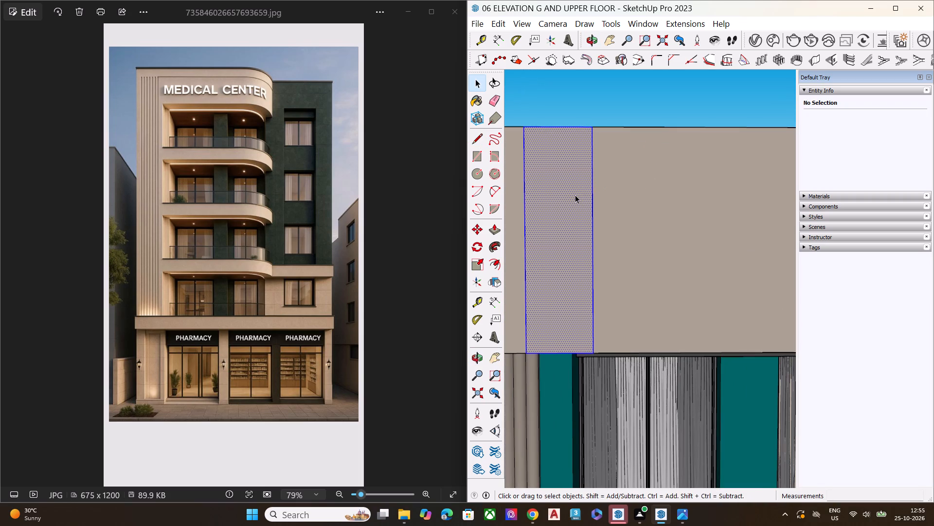
key(s)
click(592, 240)
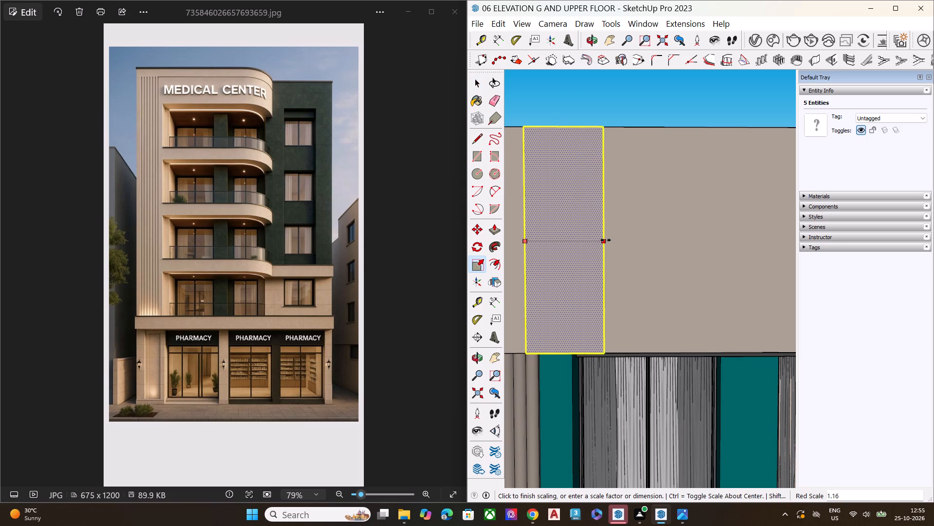
click(601, 241)
key(space)
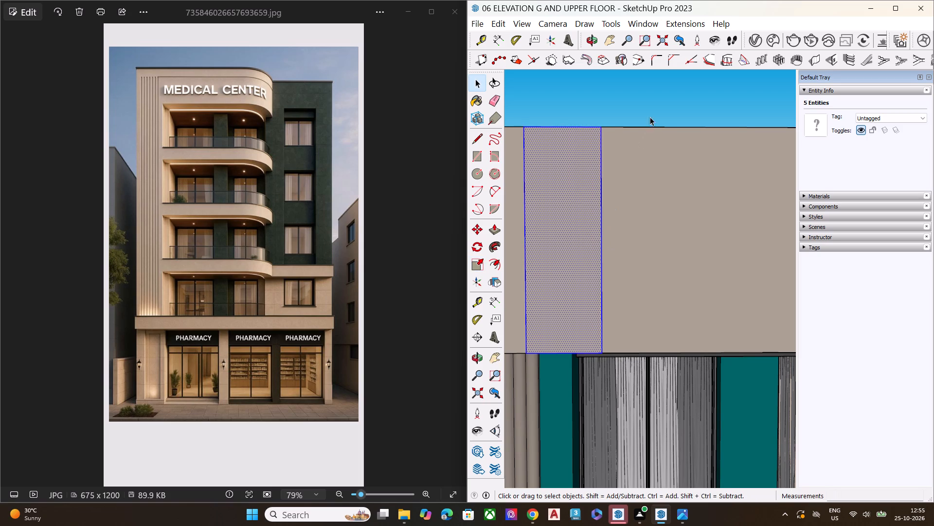
click(665, 96)
scroll(692, 139, down, 7)
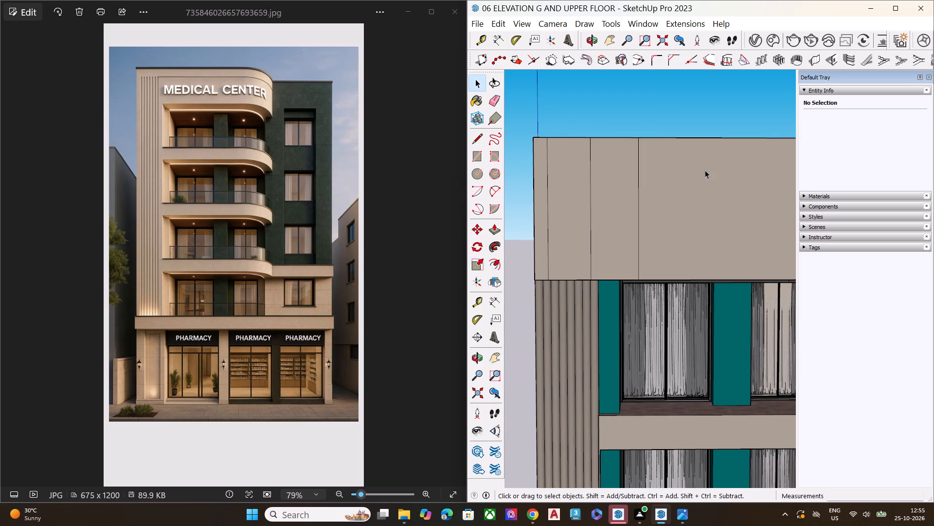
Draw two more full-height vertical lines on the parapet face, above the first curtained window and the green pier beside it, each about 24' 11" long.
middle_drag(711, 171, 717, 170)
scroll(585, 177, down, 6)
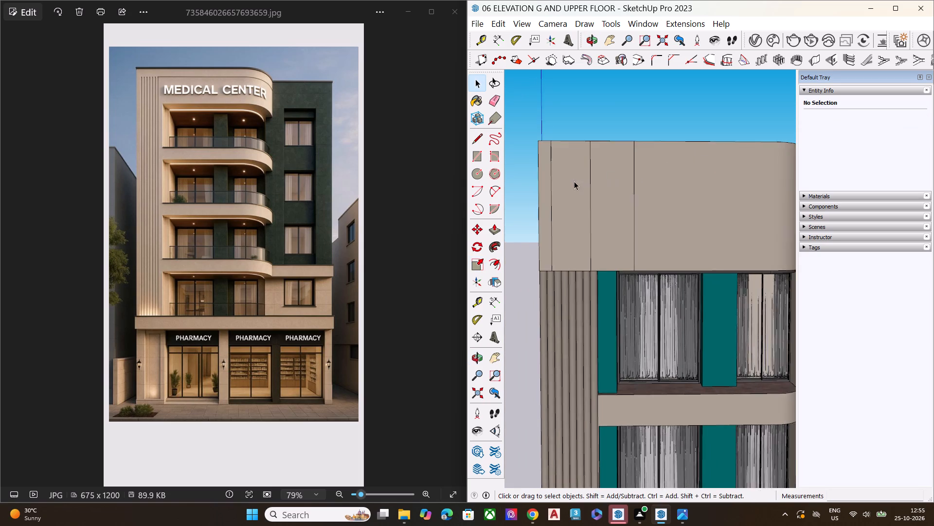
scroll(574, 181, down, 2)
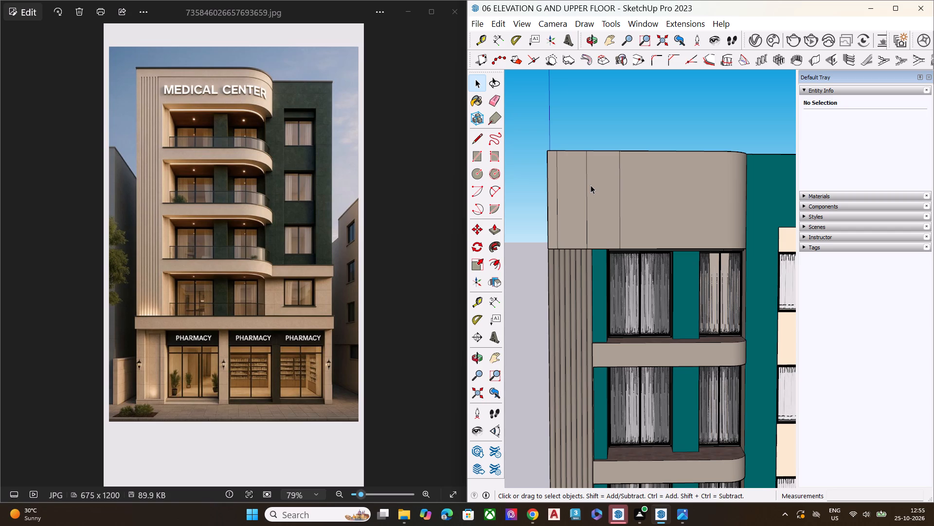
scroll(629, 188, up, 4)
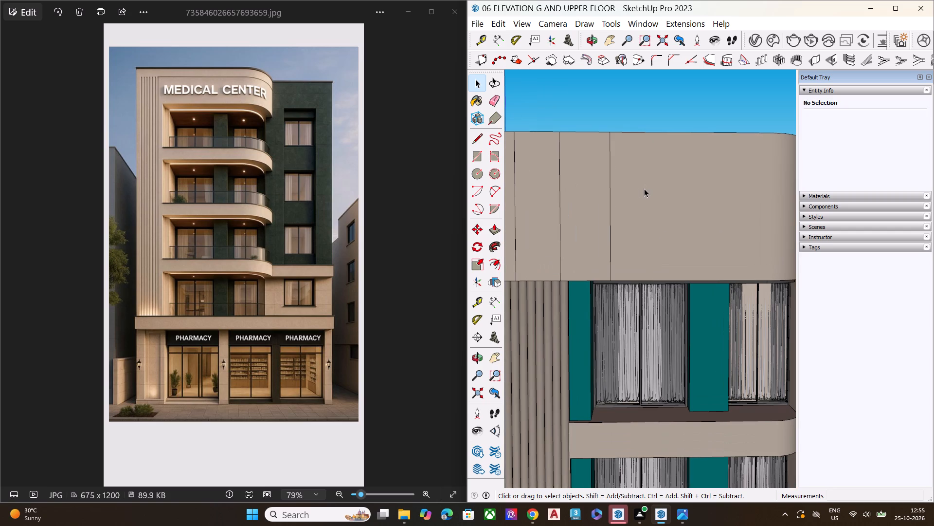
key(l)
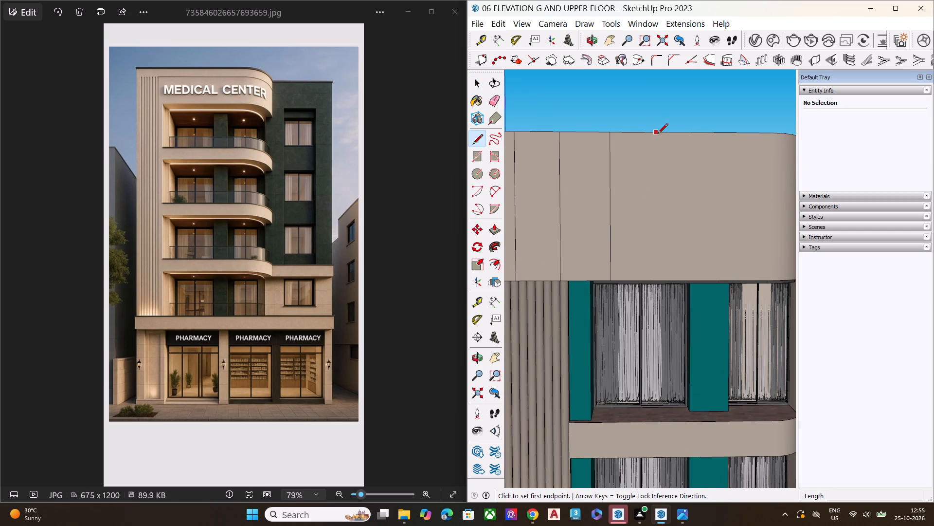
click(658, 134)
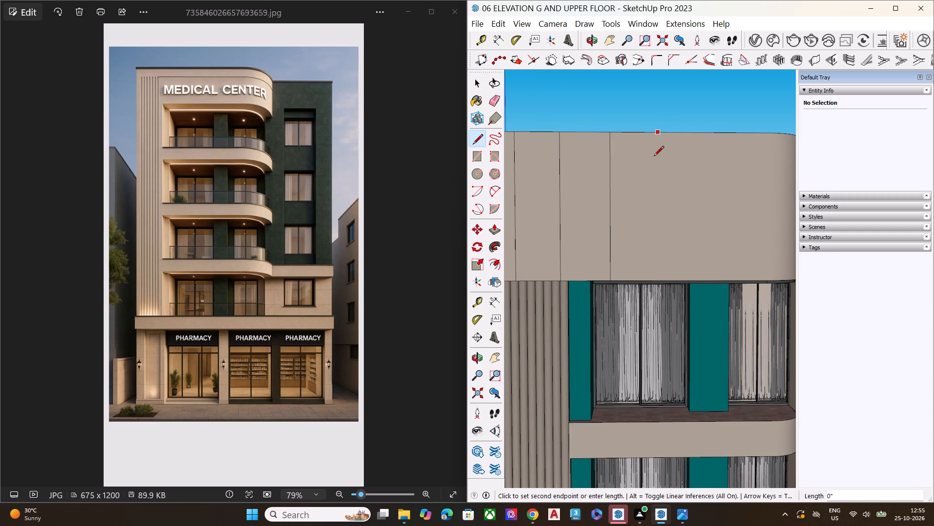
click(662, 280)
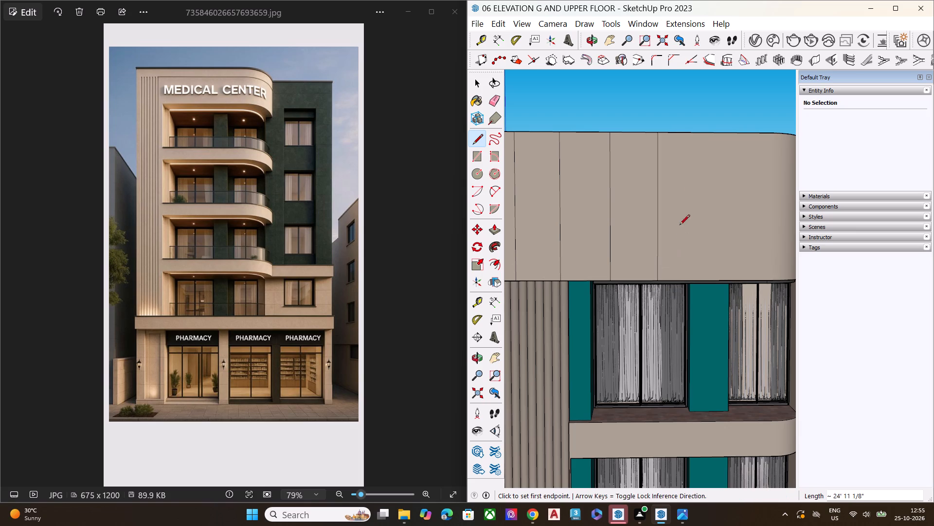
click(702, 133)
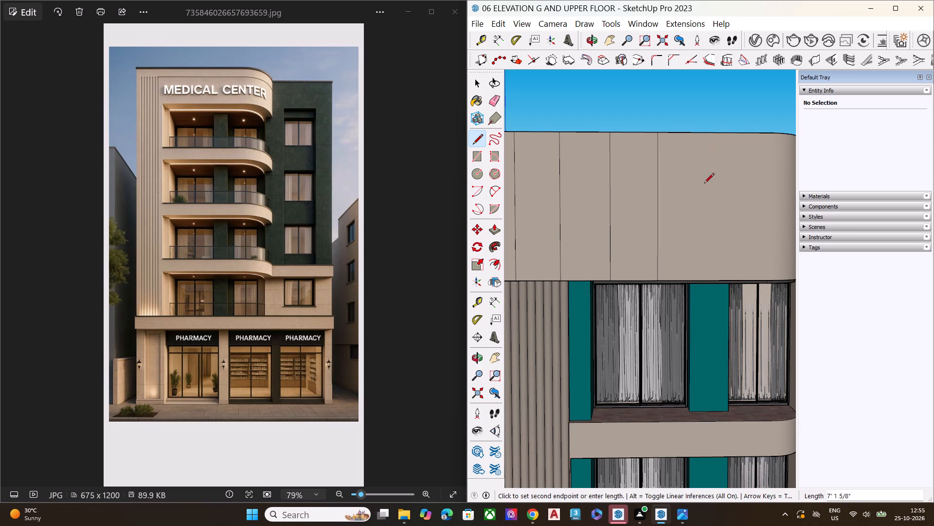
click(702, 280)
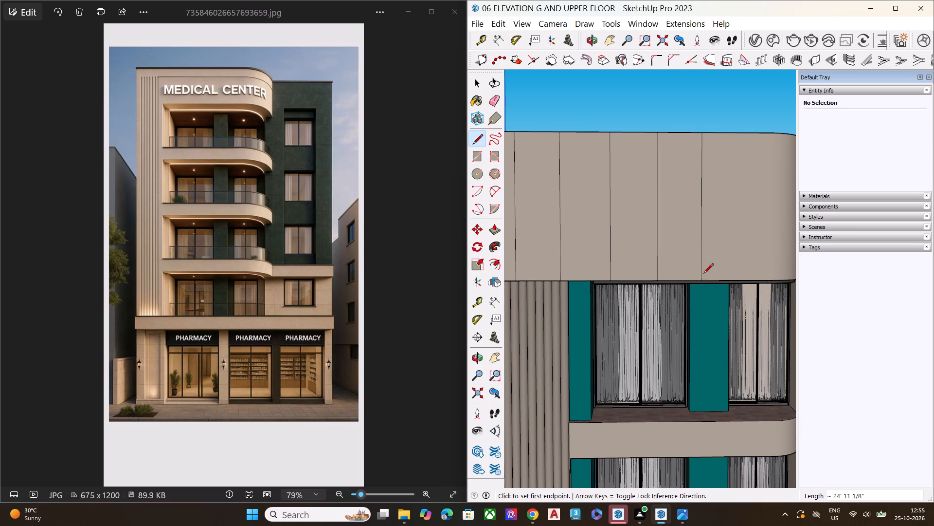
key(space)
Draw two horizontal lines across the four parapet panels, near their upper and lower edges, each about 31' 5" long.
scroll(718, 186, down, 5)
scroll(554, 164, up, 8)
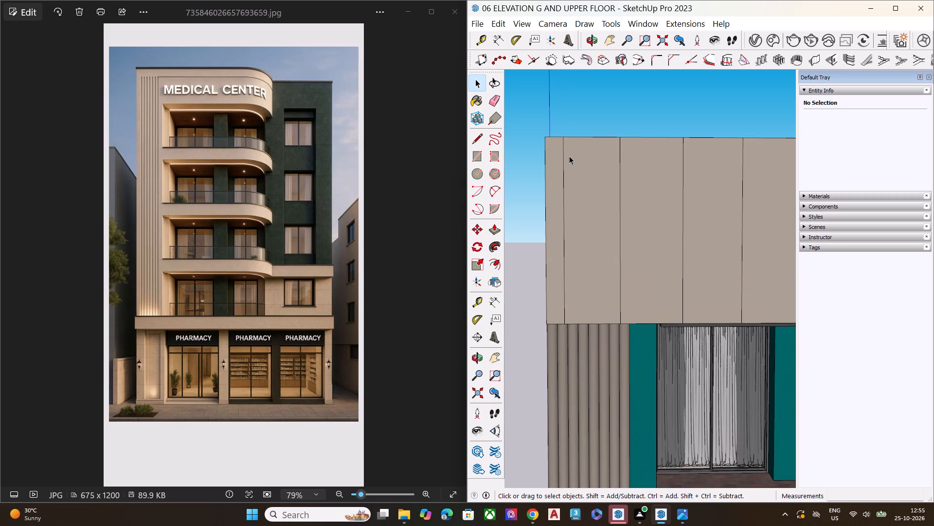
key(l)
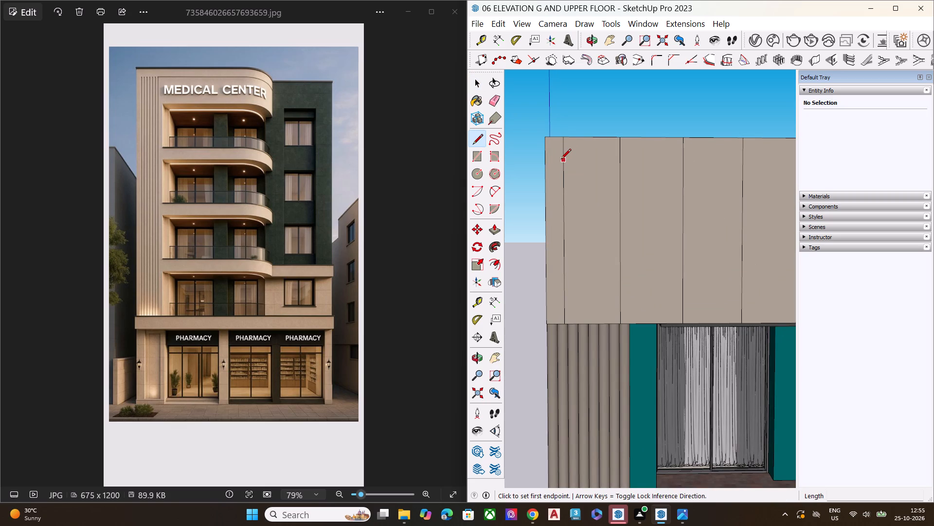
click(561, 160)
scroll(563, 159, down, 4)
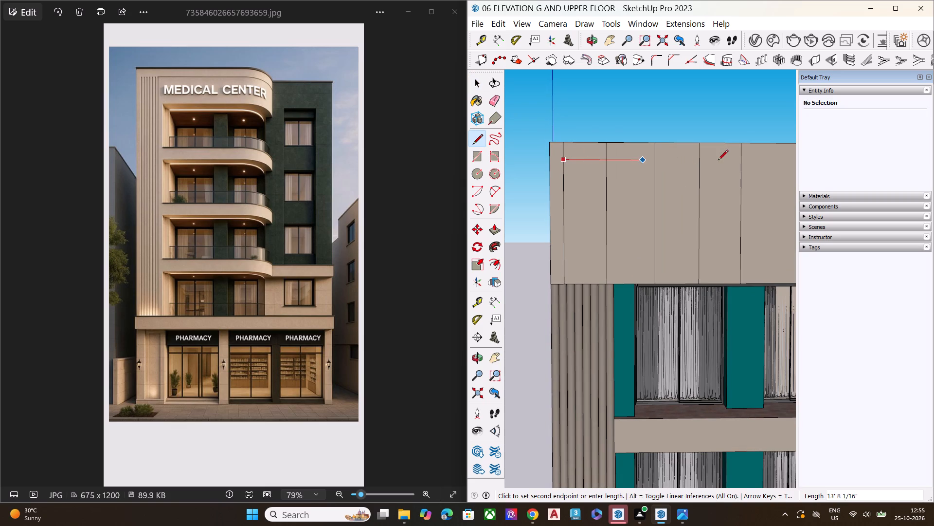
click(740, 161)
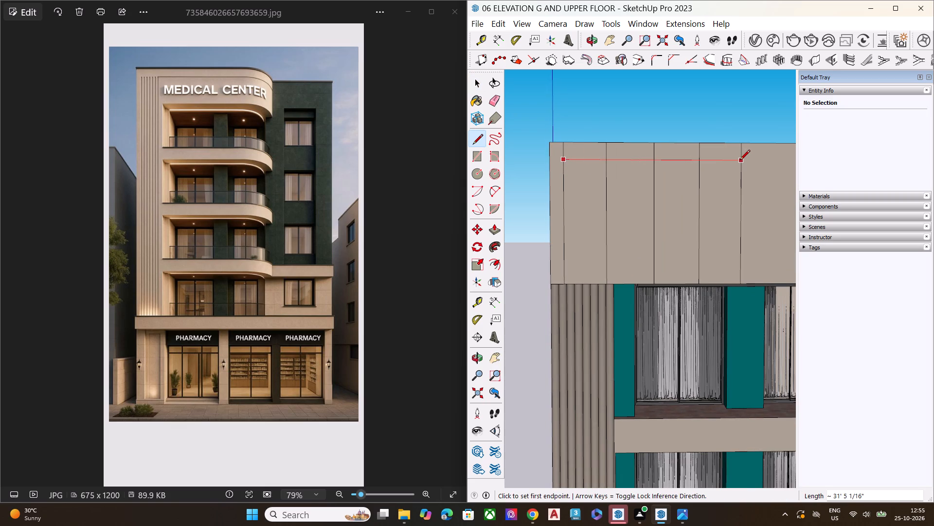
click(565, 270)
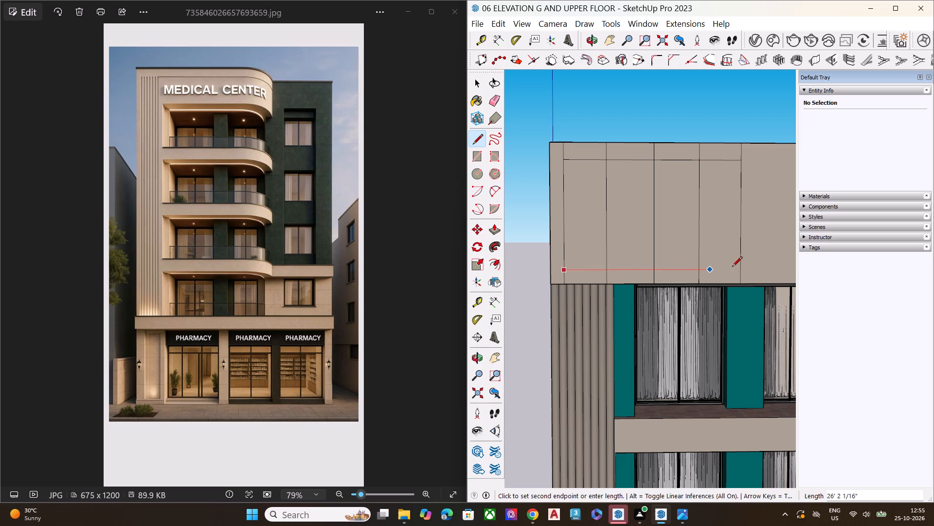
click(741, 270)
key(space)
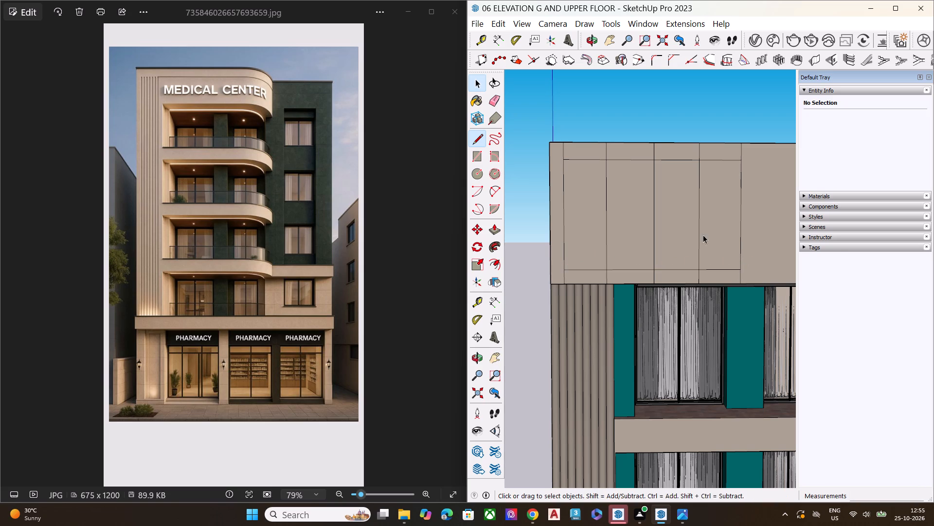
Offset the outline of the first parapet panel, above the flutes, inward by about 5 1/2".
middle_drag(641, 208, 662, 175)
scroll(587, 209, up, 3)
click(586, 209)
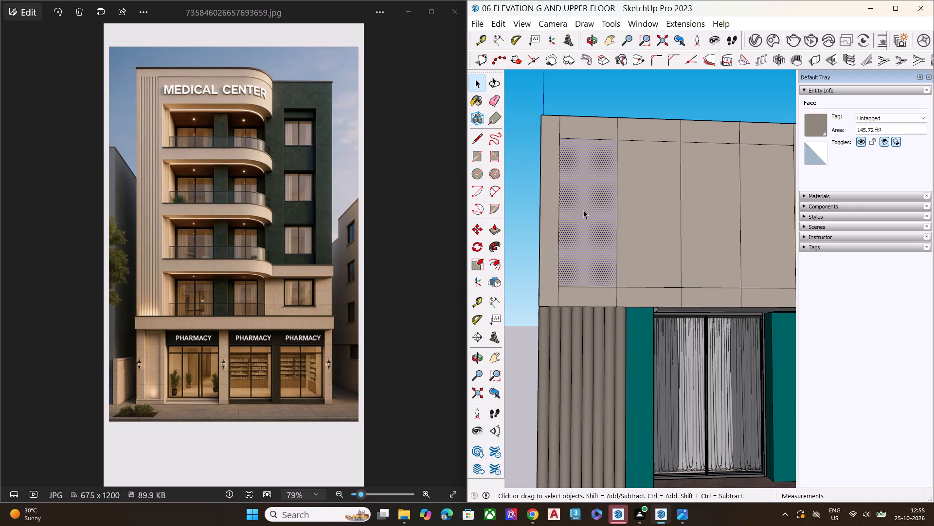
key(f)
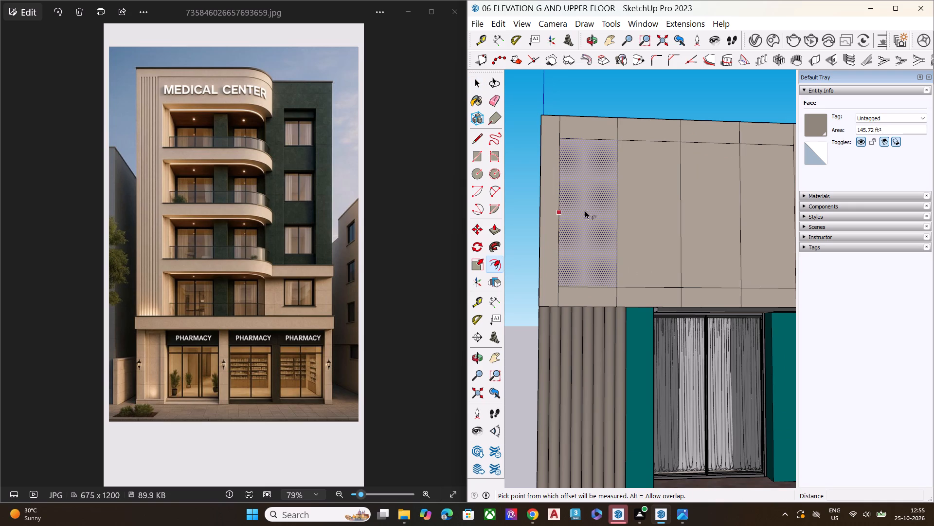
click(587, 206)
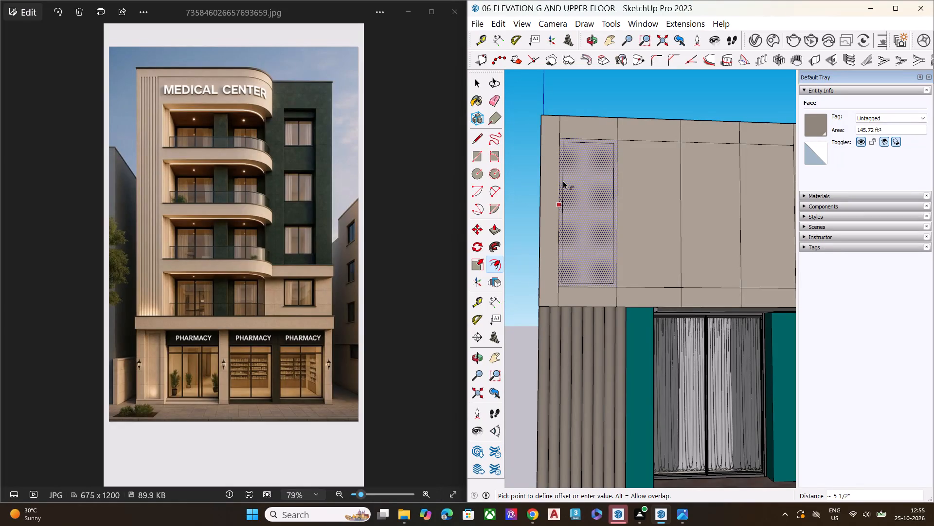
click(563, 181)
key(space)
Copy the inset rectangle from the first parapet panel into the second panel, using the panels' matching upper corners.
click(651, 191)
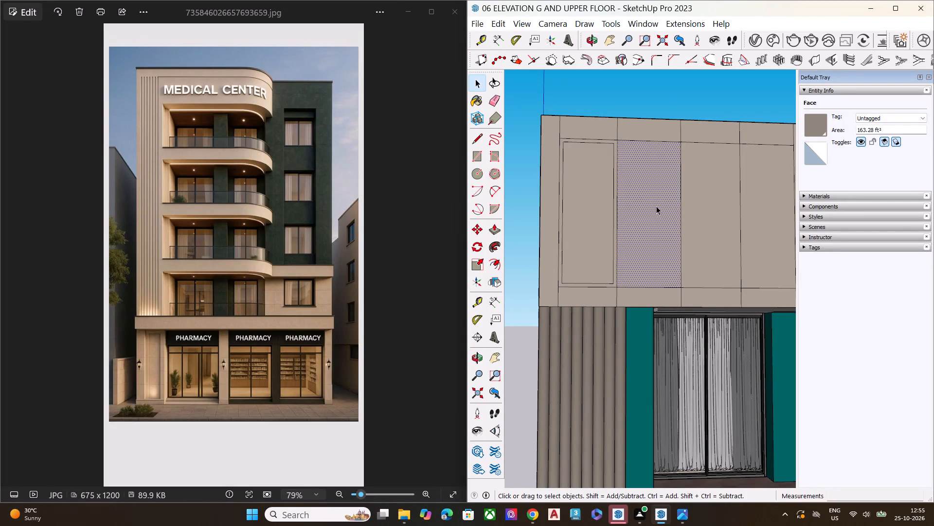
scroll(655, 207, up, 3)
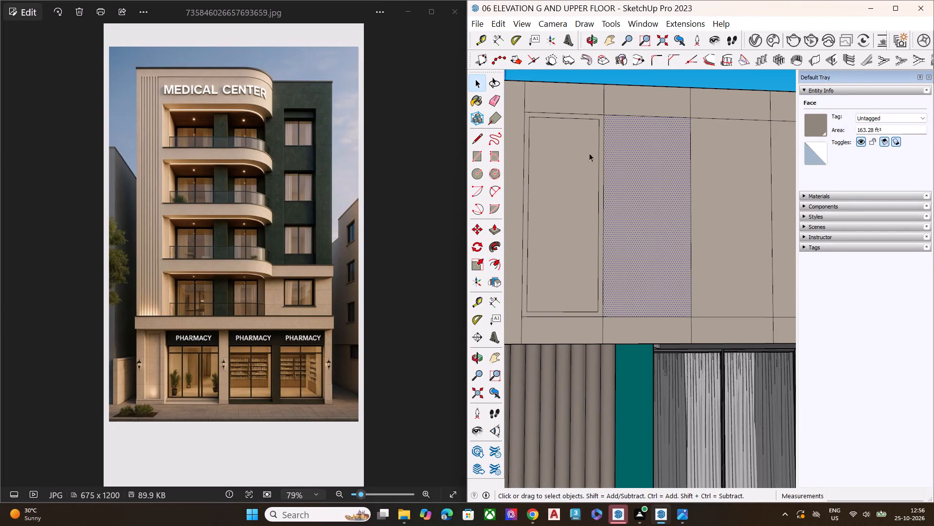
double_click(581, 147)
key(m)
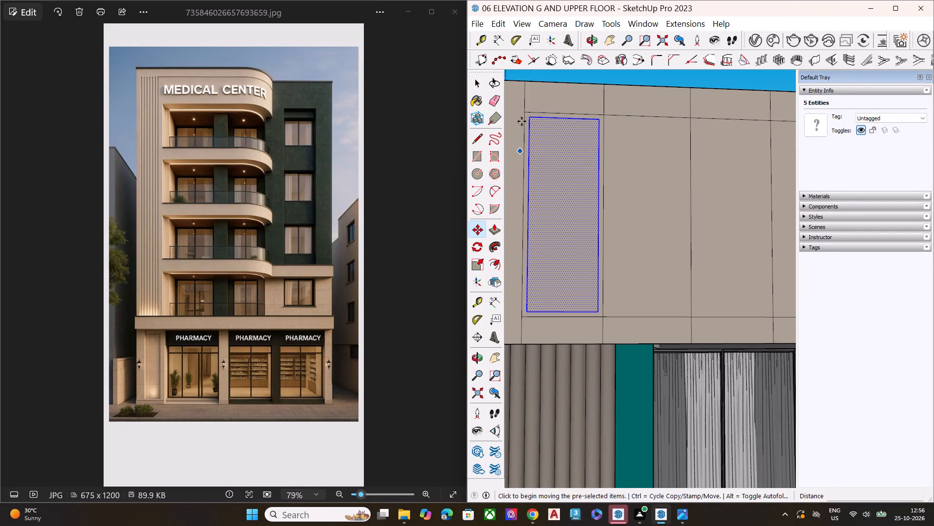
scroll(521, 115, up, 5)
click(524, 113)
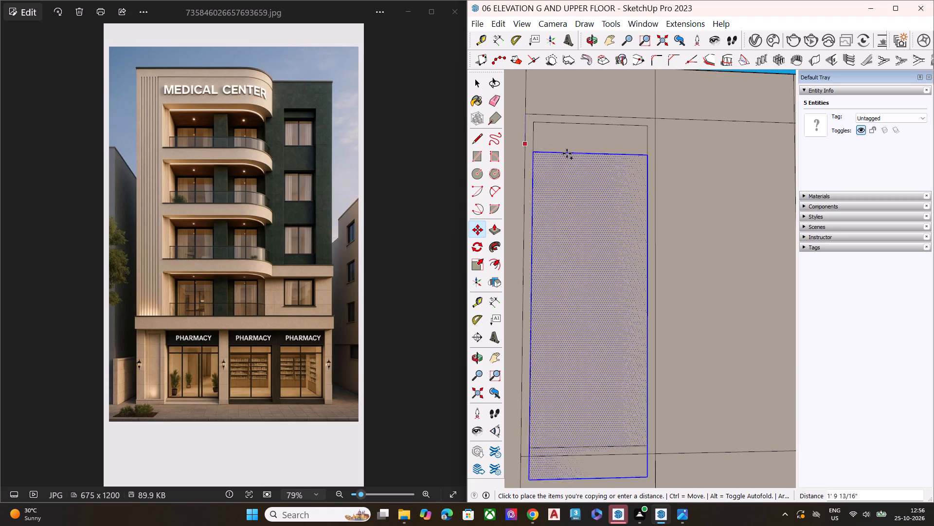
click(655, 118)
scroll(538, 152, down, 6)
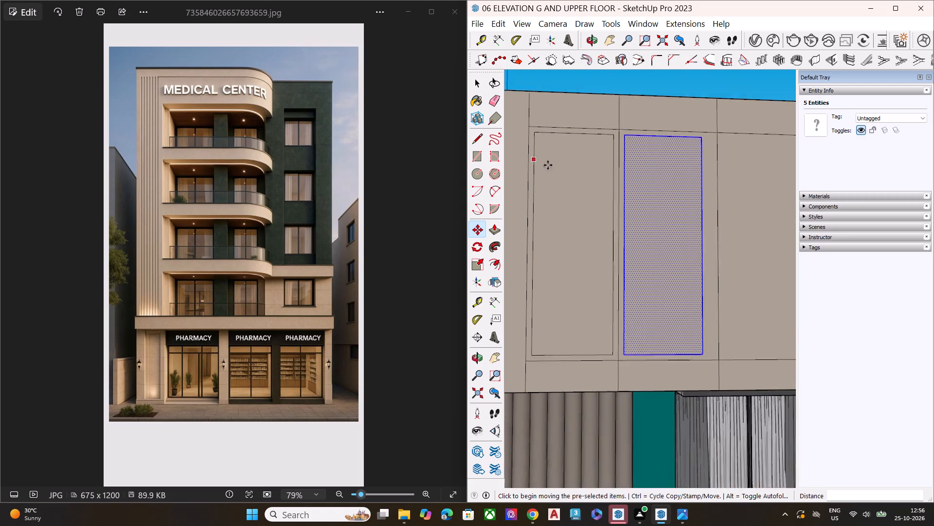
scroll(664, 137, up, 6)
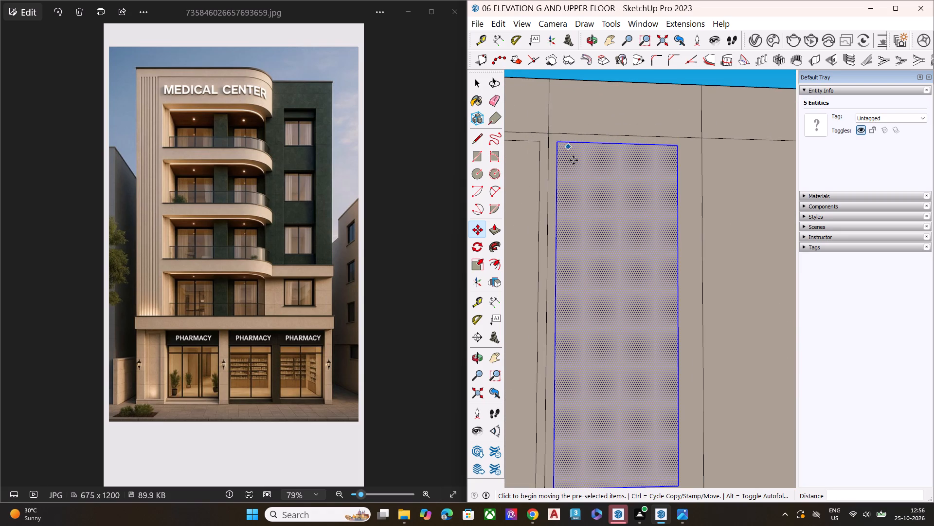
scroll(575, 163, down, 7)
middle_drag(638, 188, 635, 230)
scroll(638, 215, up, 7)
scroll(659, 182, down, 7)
Undo the panel copy, inset, horizontal lines and added verticals back to the two vertical lines above the flutes.
key(ctrl+z)
key(ctrl+z)
key(ctrl+z)
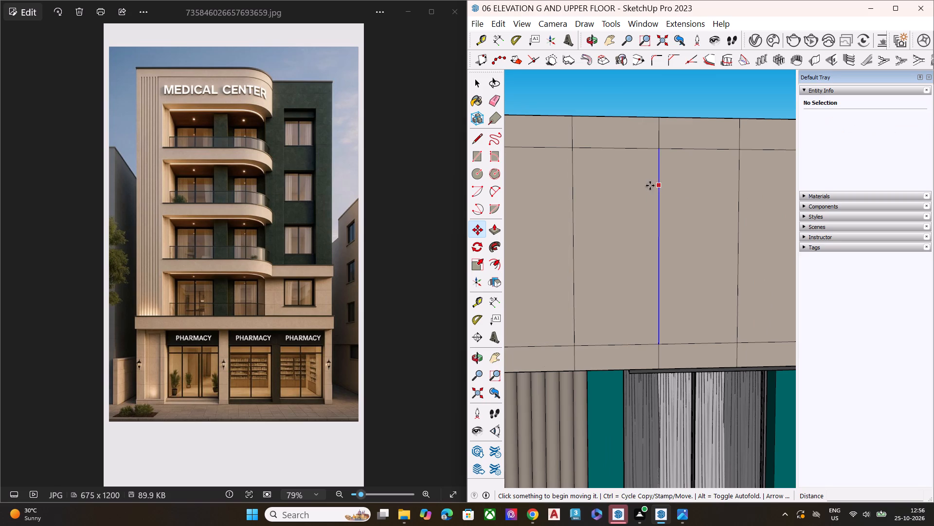
scroll(609, 188, down, 8)
key(ctrl+z)
key(ctrl+z)
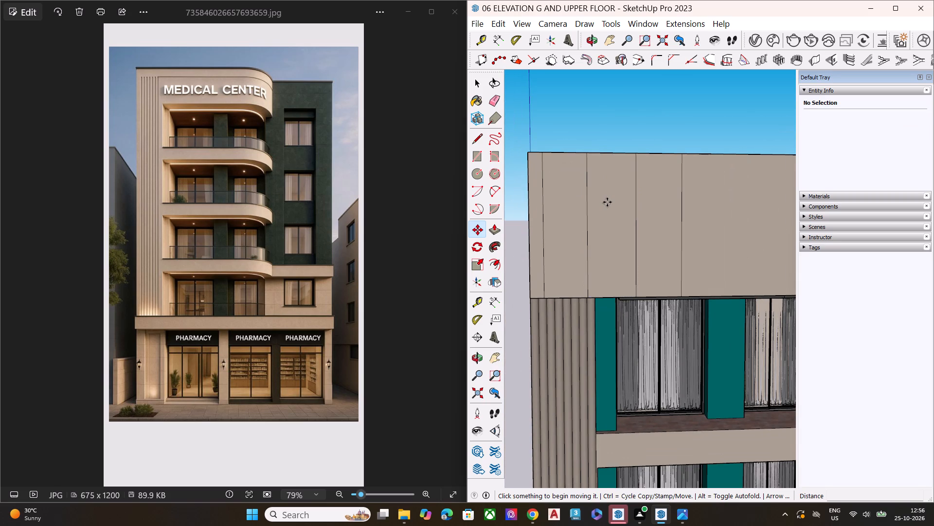
key(ctrl+z)
key(ctrl+z)
key(ctrl+z)
key(space)
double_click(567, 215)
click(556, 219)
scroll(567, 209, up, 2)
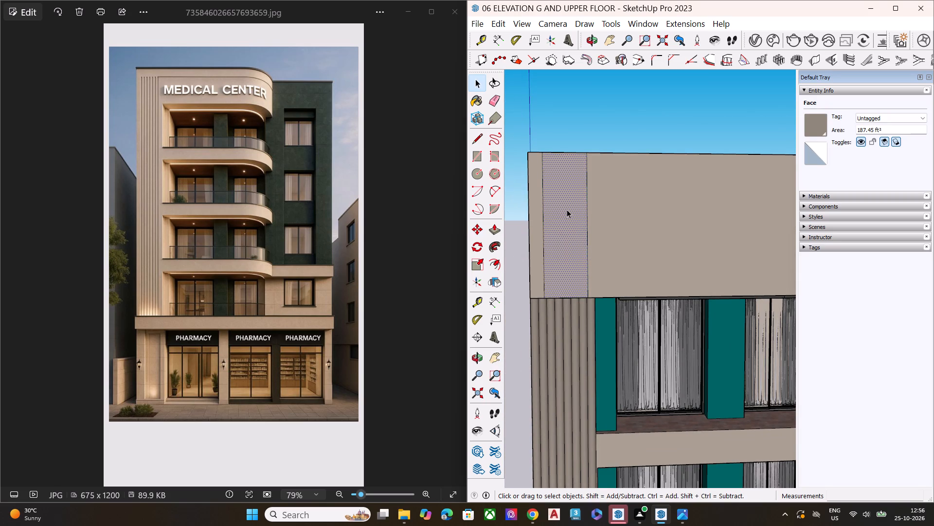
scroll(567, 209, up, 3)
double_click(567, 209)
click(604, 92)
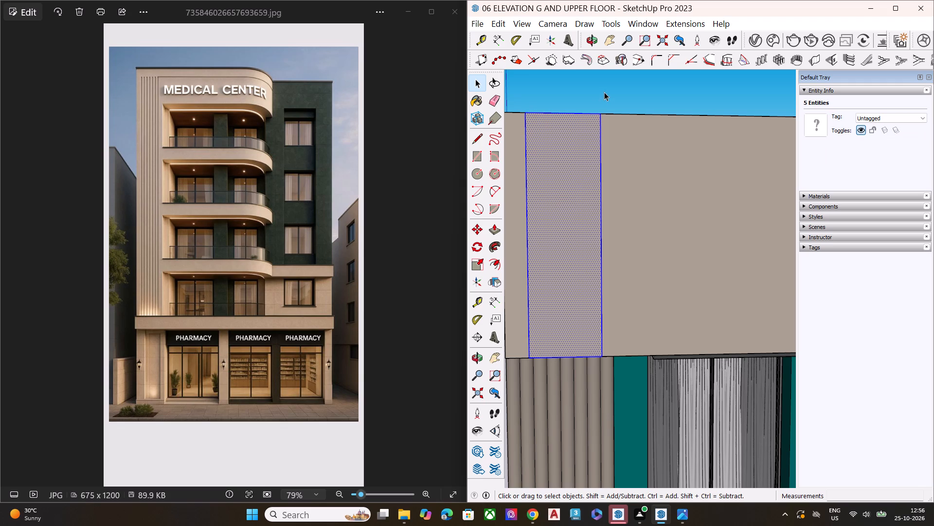
Draw two horizontal lines between the two parapet verticals, near the upper and lower edges, each about 7' 6" long.
scroll(595, 186, down, 5)
key(l)
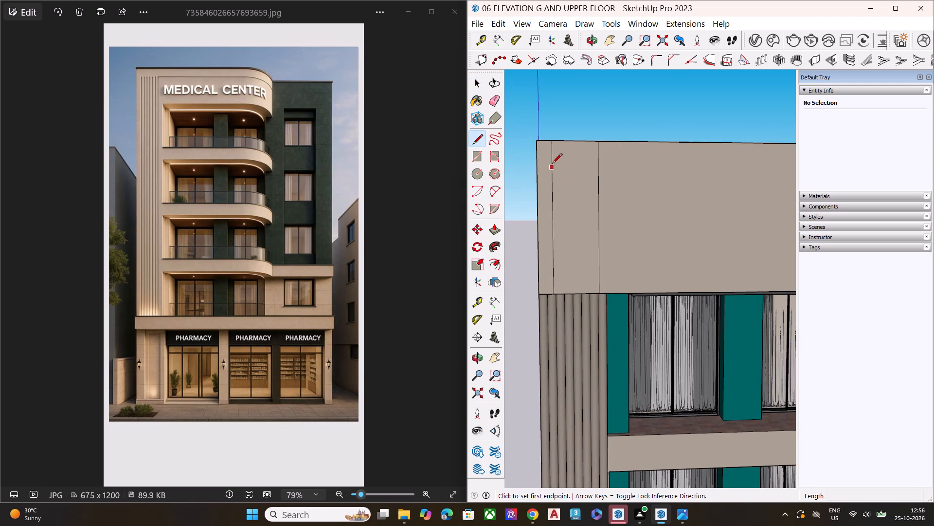
click(553, 167)
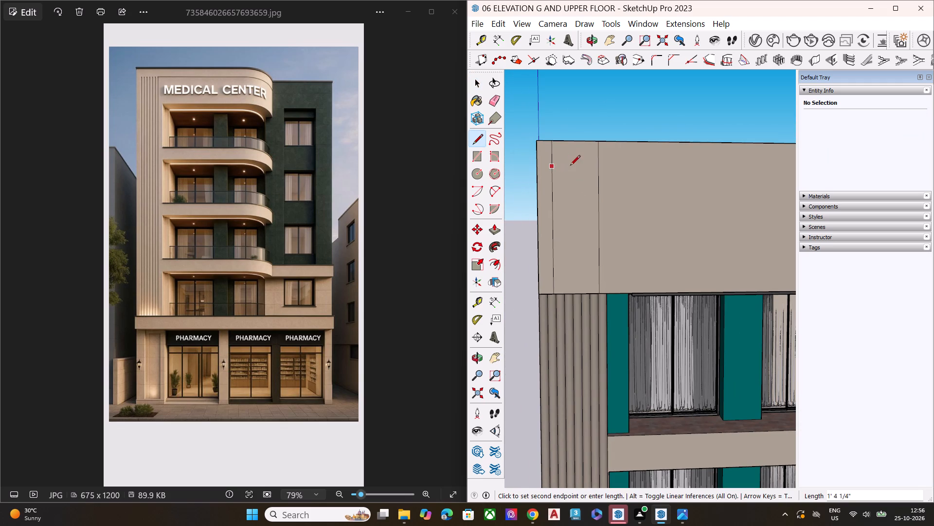
click(599, 166)
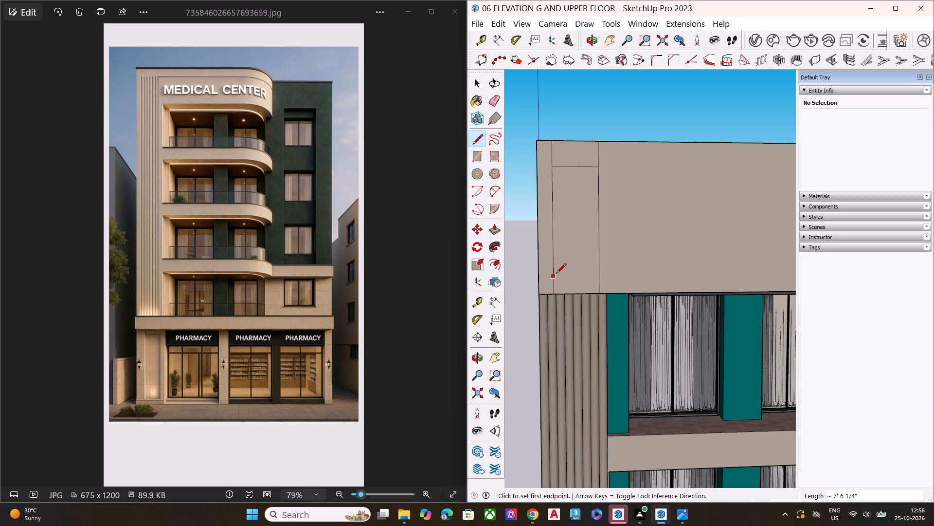
click(554, 275)
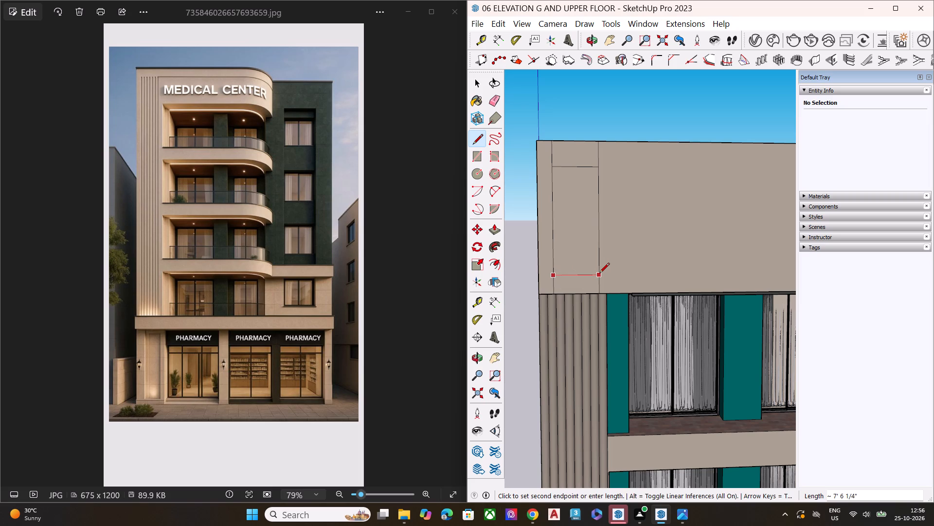
click(599, 274)
Copy the first parapet panel's rectangle twice along the parapet, edge to edge, at about 7' 6" spacing.
double_click(582, 240)
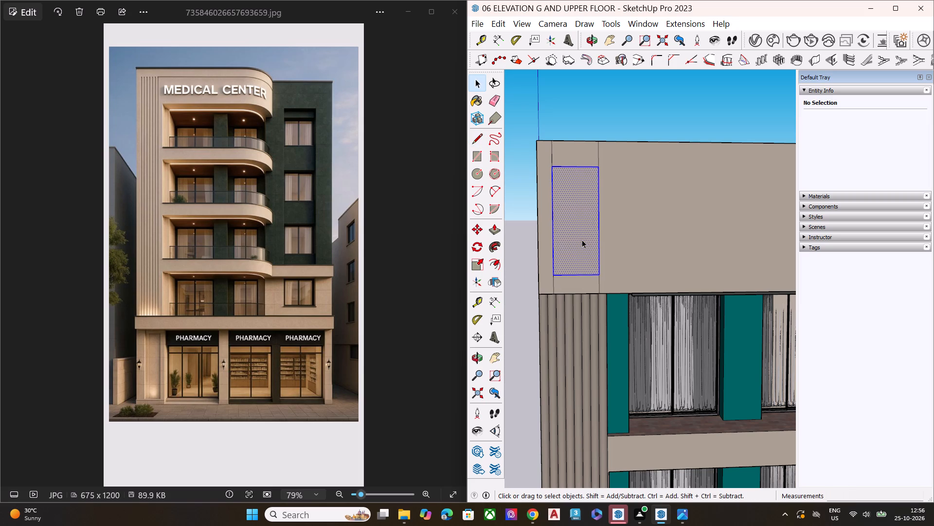
scroll(582, 240, up, 1)
key(m)
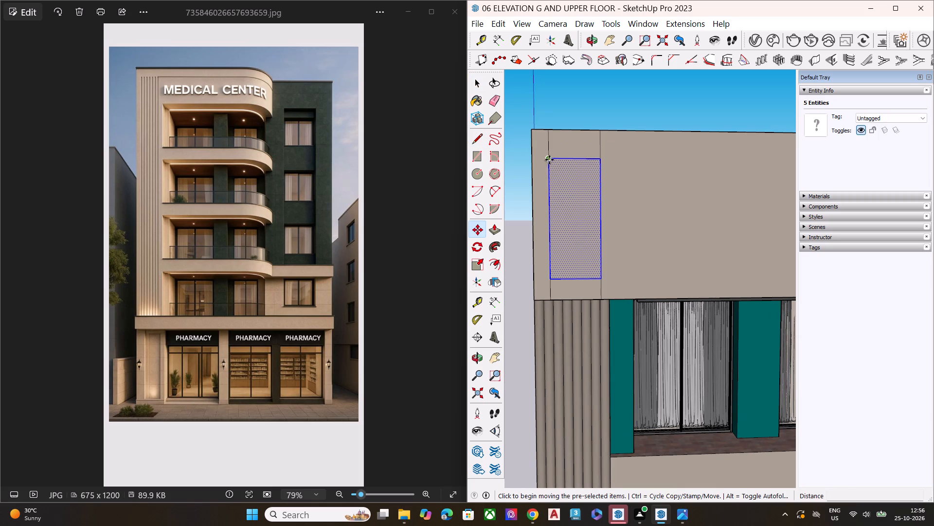
click(548, 159)
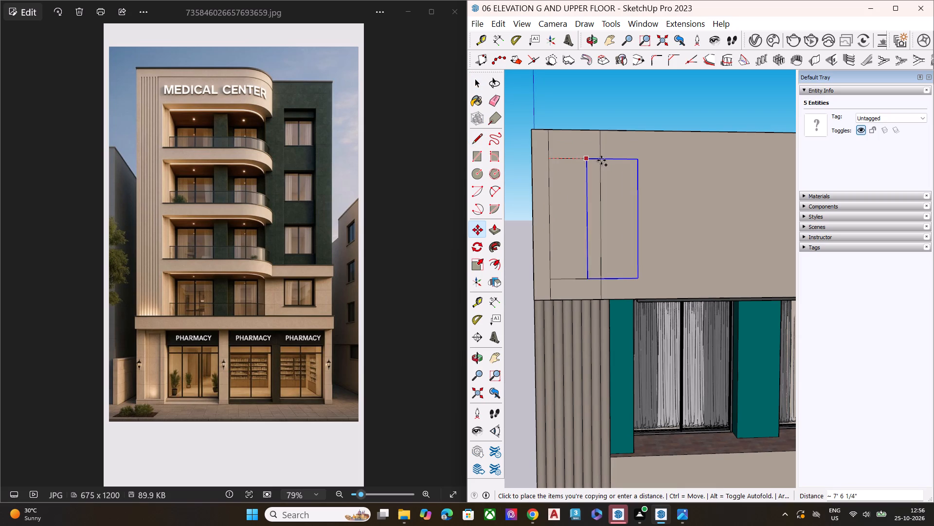
click(599, 157)
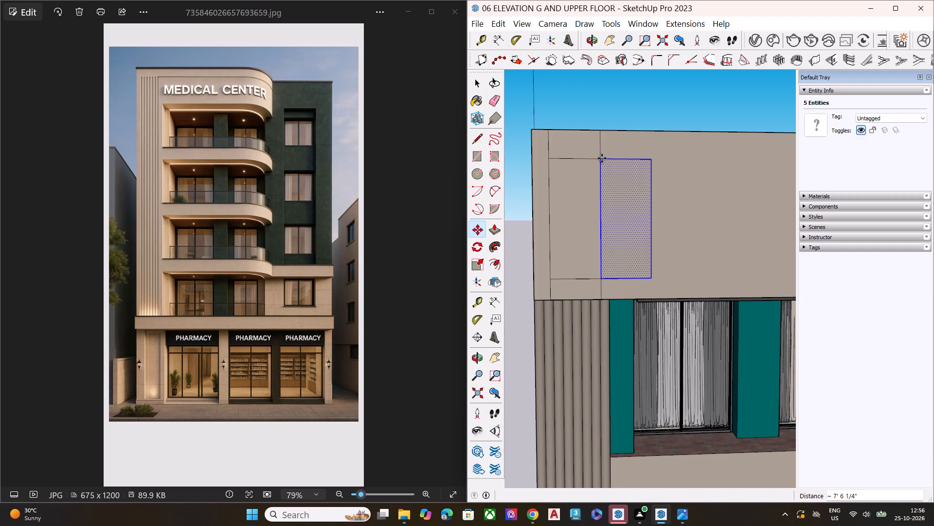
click(600, 159)
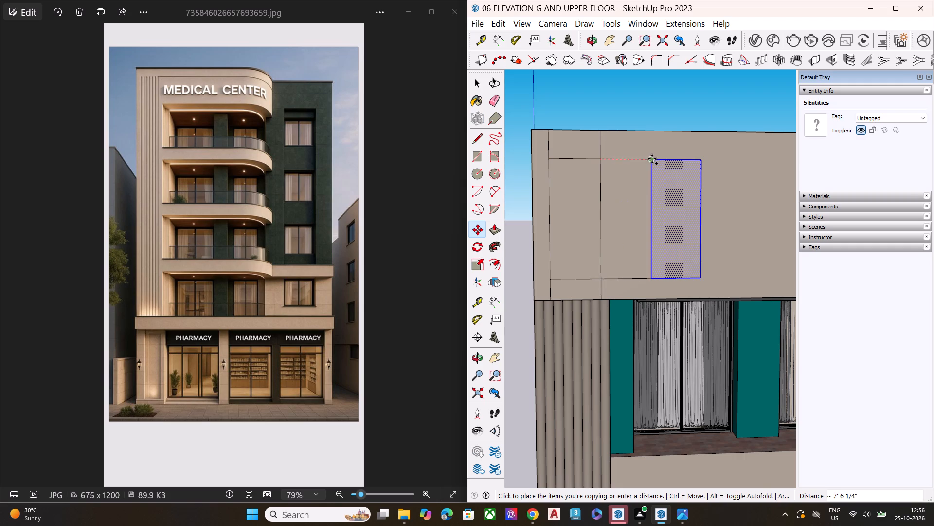
click(651, 159)
Copy the last panel rectangle twice more toward the parapet's rounded corner, edge to edge, at about 7' 6" spacing.
scroll(537, 172, down, 7)
scroll(602, 182, down, 5)
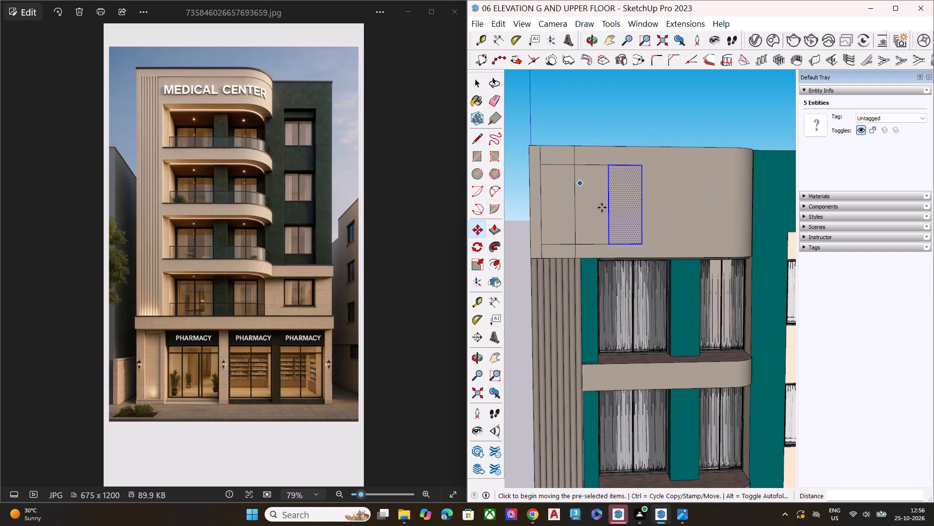
scroll(602, 207, down, 2)
middle_drag(679, 209, 629, 224)
scroll(617, 209, up, 2)
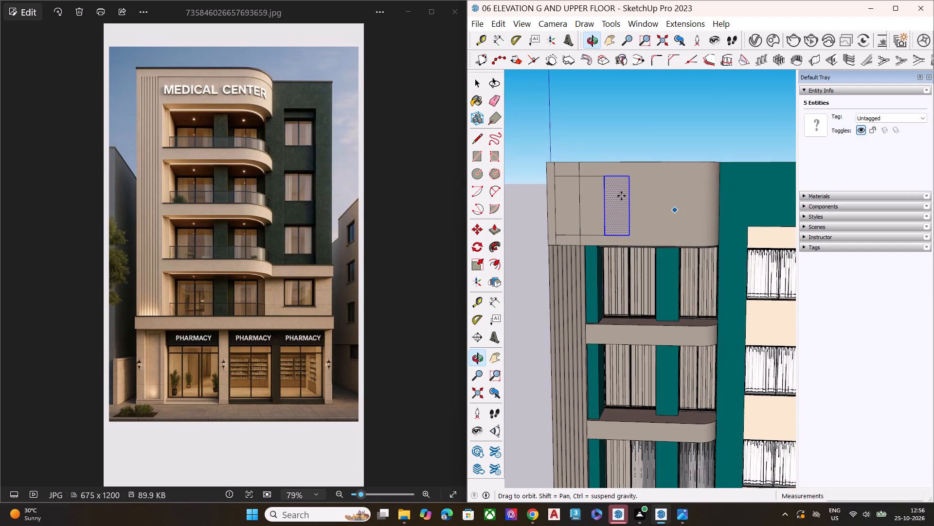
scroll(621, 196, up, 5)
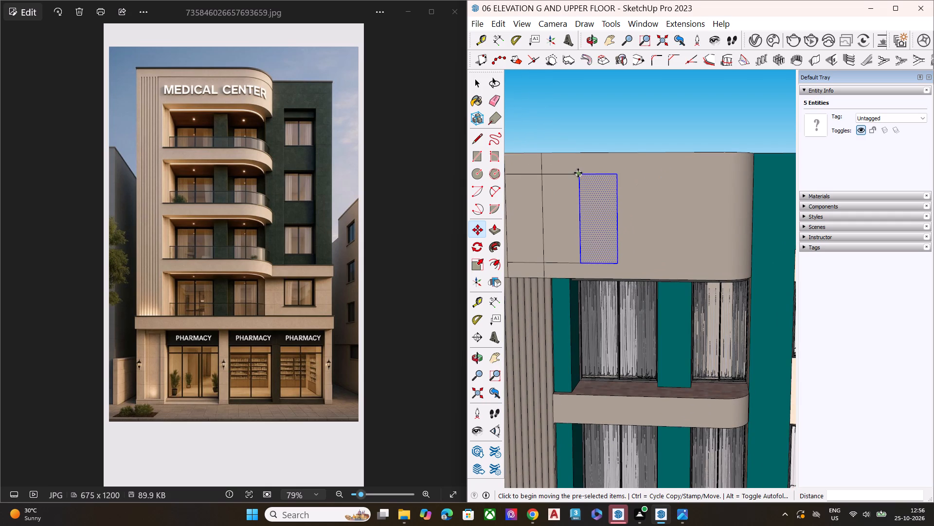
click(578, 173)
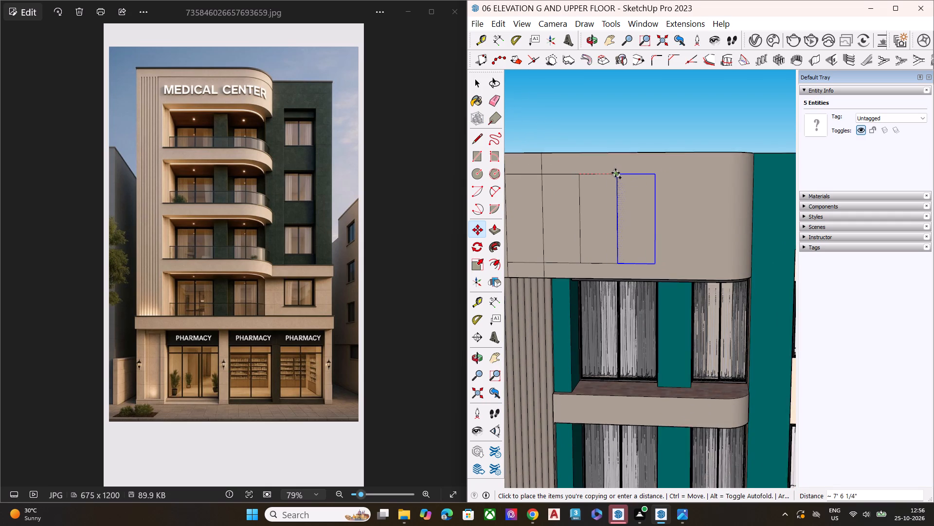
click(615, 173)
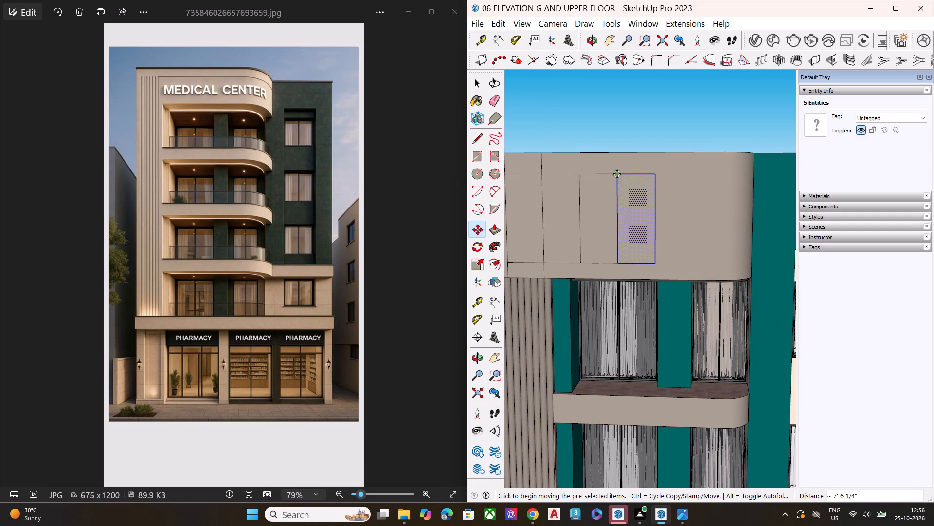
click(617, 174)
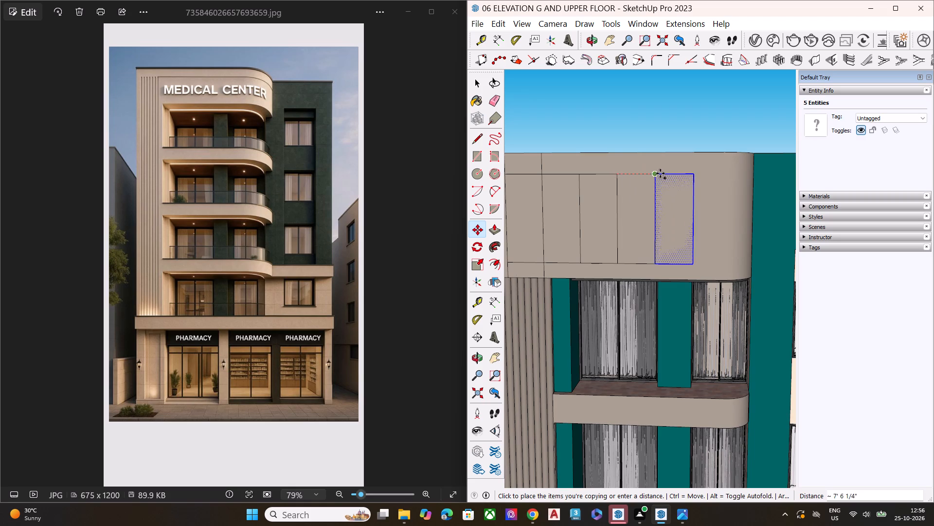
click(657, 175)
key(space)
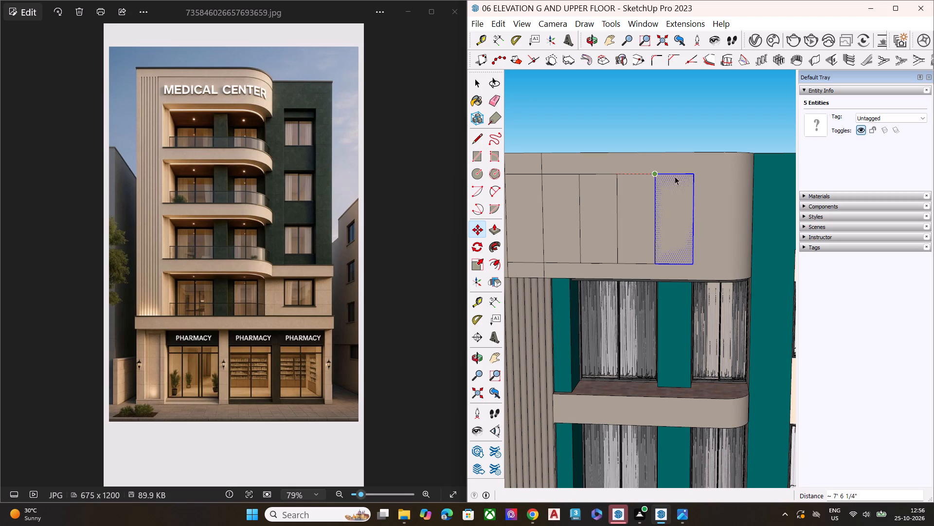
Examine the row of parapet panels from above and from the front, then clear the selection.
middle_drag(686, 167, 557, 364)
scroll(636, 233, up, 2)
scroll(641, 229, down, 1)
scroll(642, 228, up, 7)
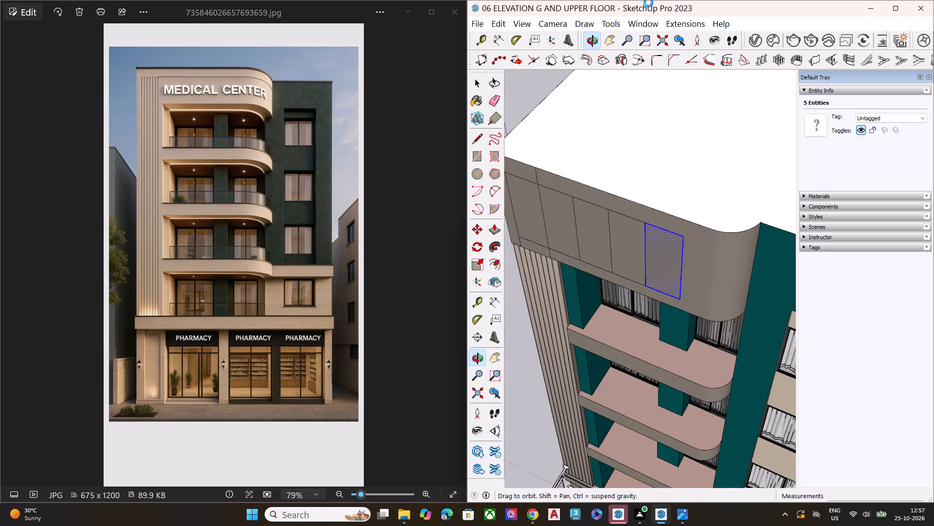
scroll(610, 111, down, 9)
scroll(669, 310, down, 9)
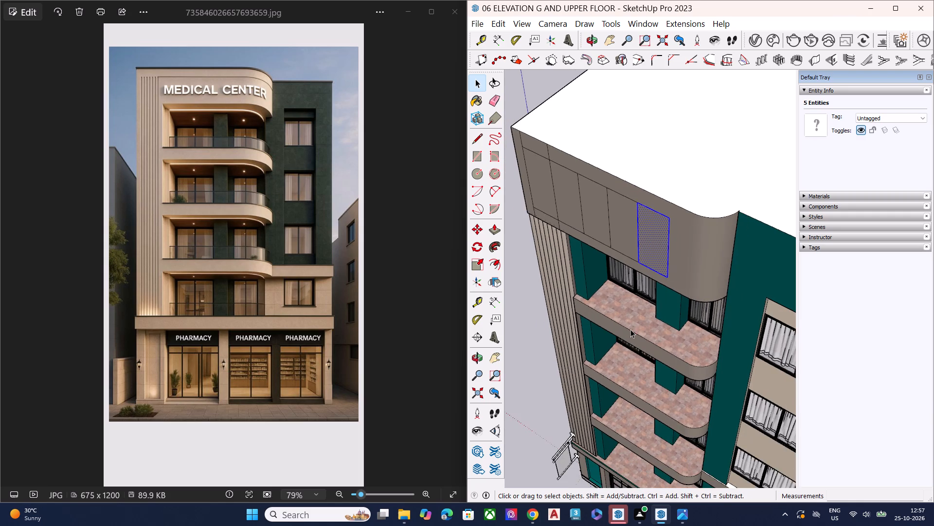
middle_drag(639, 338, 750, 212)
scroll(622, 300, down, 4)
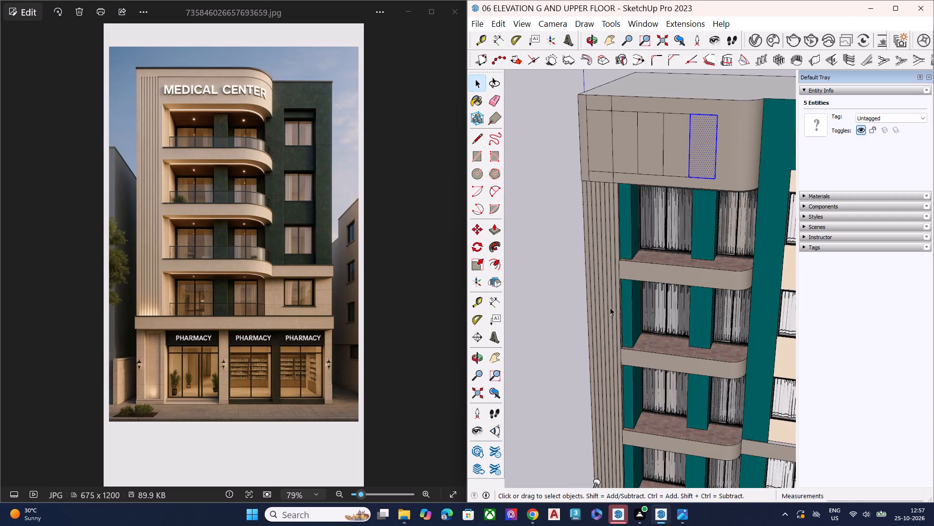
scroll(610, 307, down, 2)
middle_drag(636, 324, 710, 224)
click(574, 301)
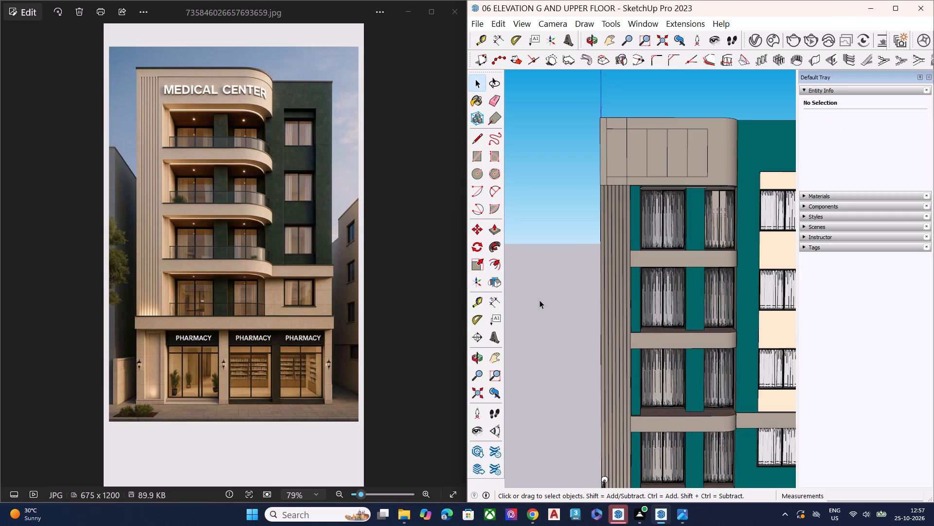
Draw outward-bulging arcs across the upper and lower ends of the first panel, each about 7' 6" wide with about 4' bulge.
scroll(679, 98, up, 5)
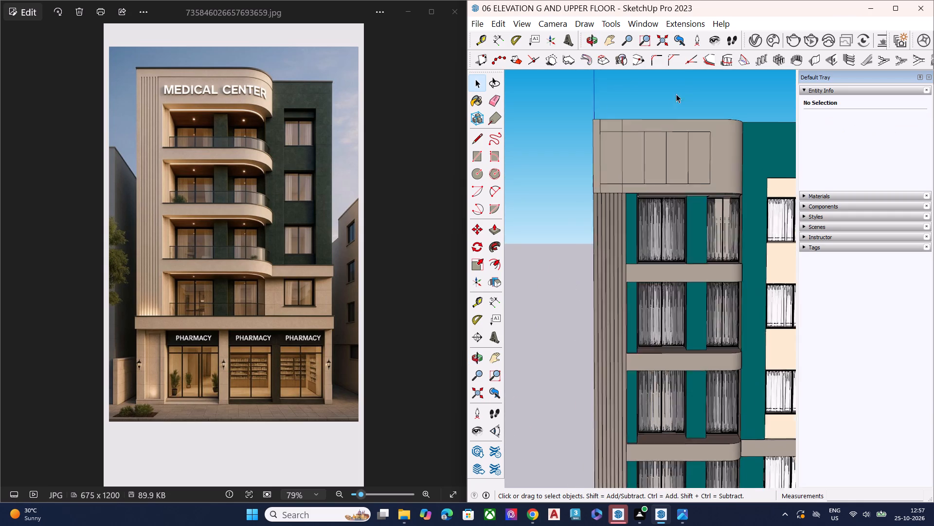
scroll(622, 152, up, 3)
scroll(589, 182, down, 1)
scroll(589, 182, up, 3)
key(a)
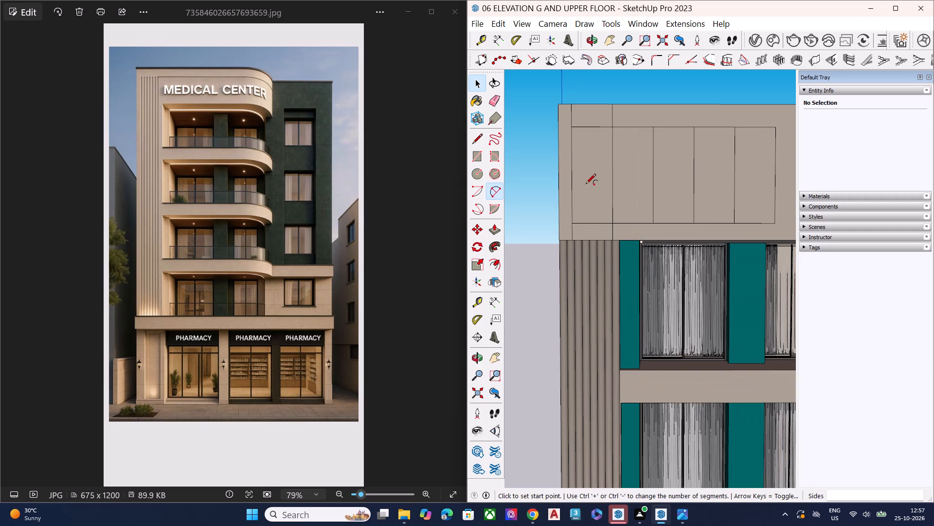
scroll(579, 152, up, 5)
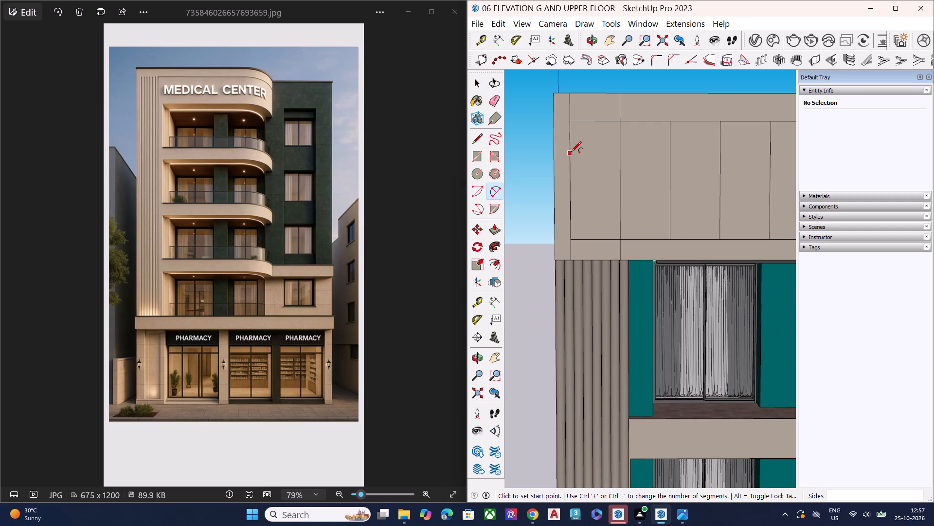
click(571, 152)
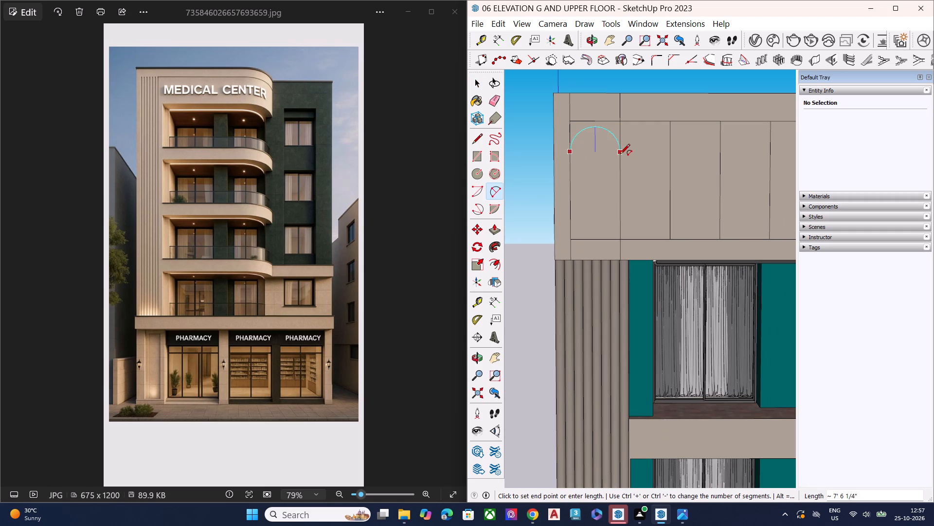
click(620, 155)
scroll(593, 124, up, 7)
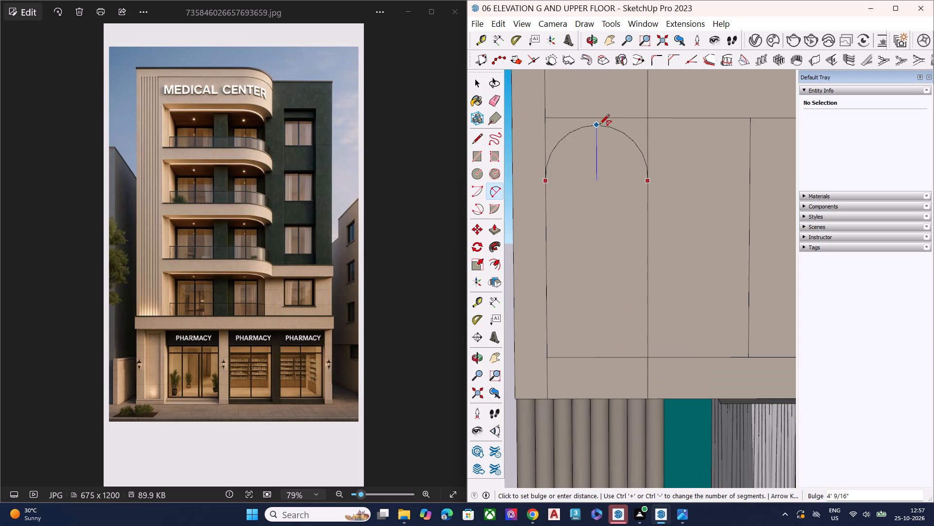
click(599, 125)
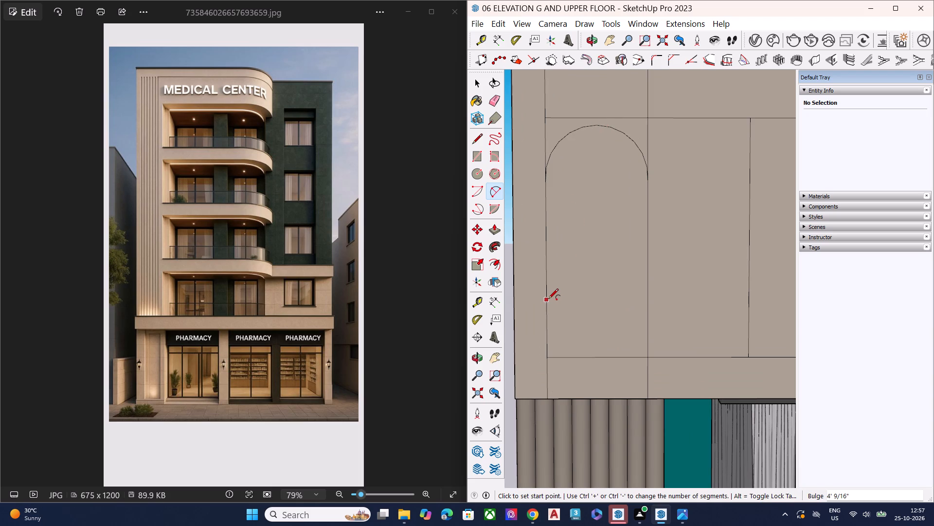
click(548, 297)
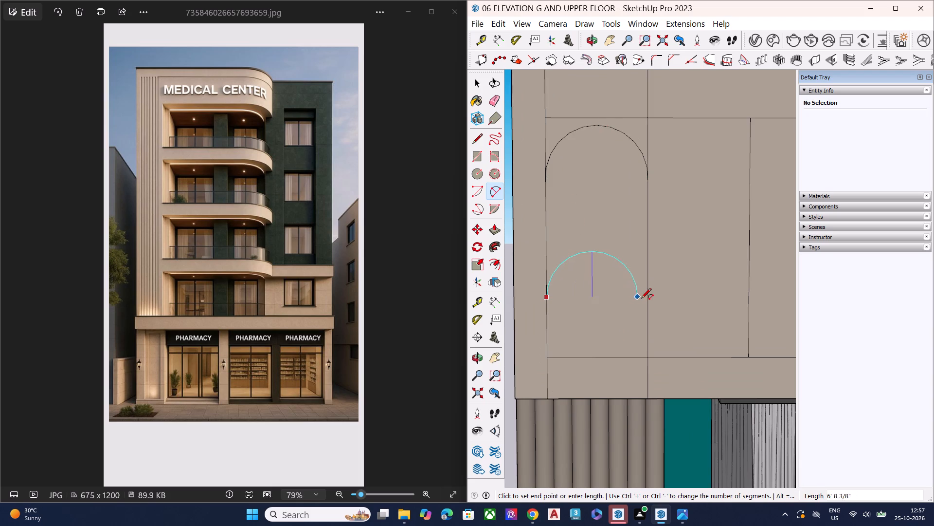
click(647, 300)
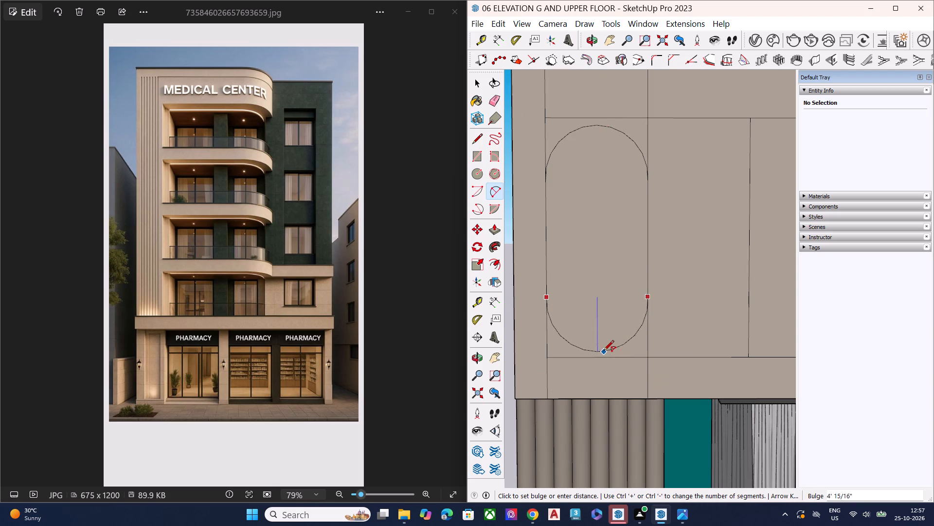
click(604, 351)
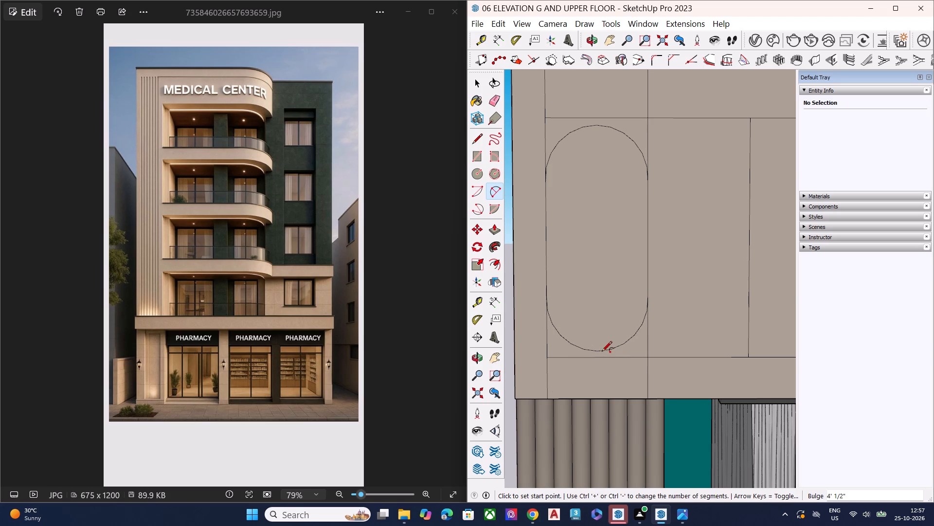
Set the lower arc of the first panel to 30 segments.
key(space)
click(603, 351)
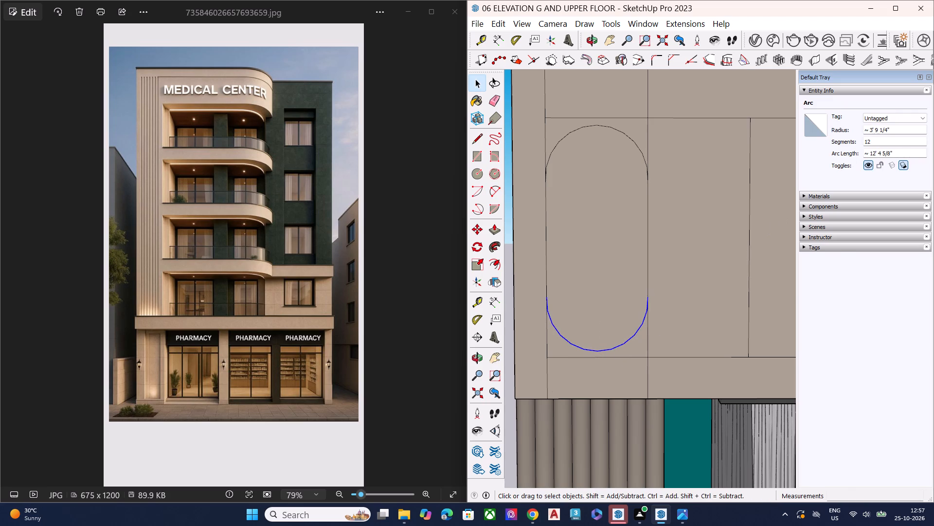
click(898, 146)
click(900, 142)
key(BackSpace)
key(BackSpace)
key(BackSpace)
key(BackSpace)
text(30)
key(Return)
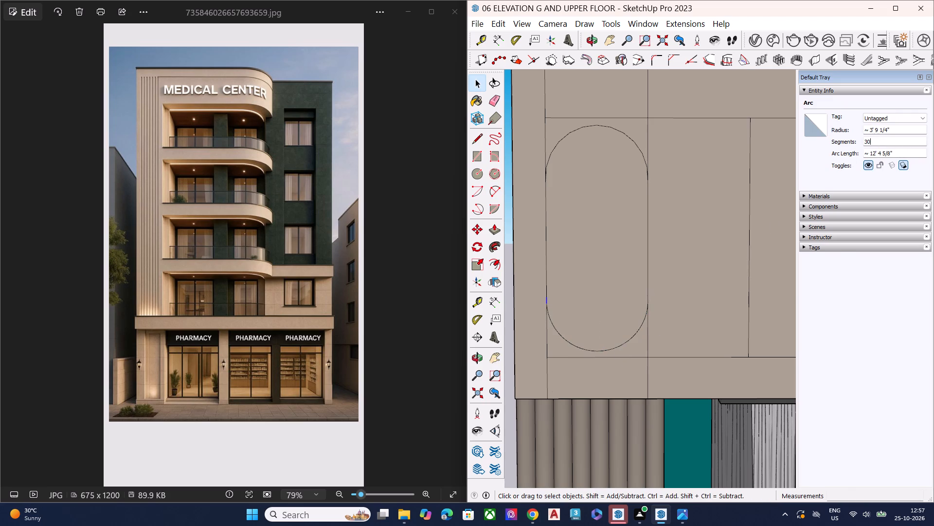
key(BackSpace)
key(BackSpace)
text(30)
key(Return)
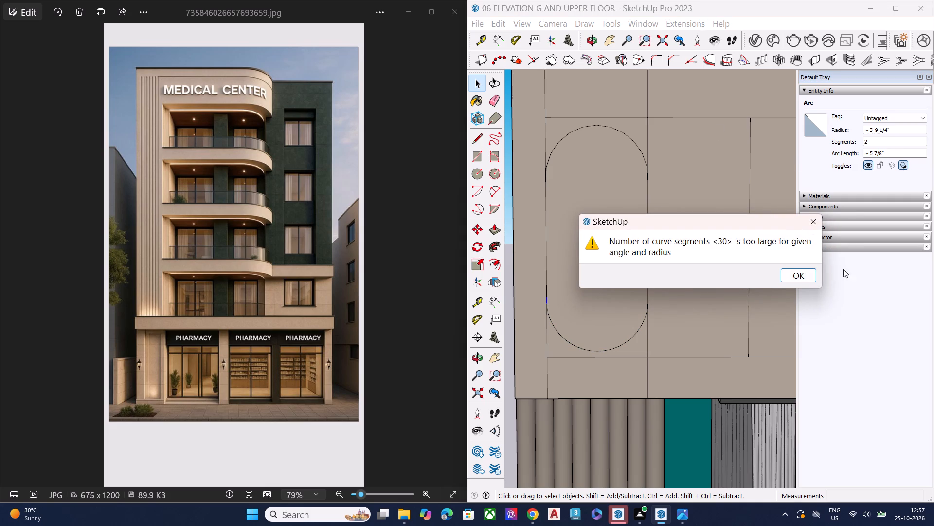
click(806, 277)
Set the upper arc of the first panel to 30 segments.
click(597, 125)
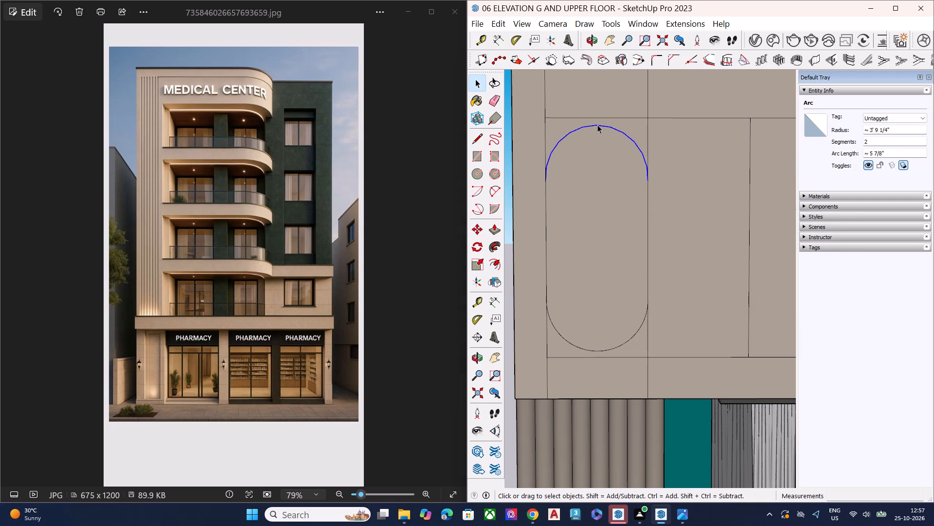
click(872, 141)
key(BackSpace)
key(BackSpace)
key(BackSpace)
text(30)
key(Return)
key(space)
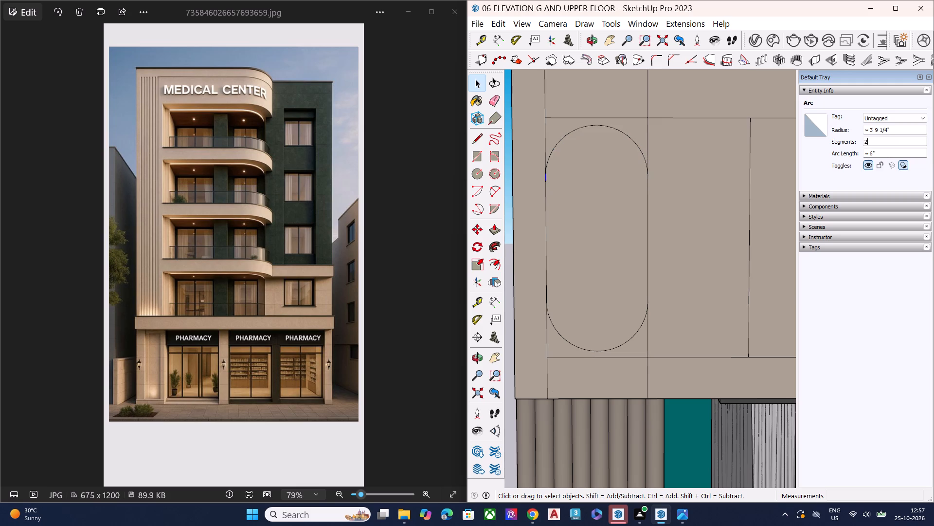
Examine up close where the first panel's upper arc meets the panel's outer vertical edge.
scroll(606, 188, down, 2)
scroll(559, 182, up, 13)
scroll(550, 179, down, 4)
scroll(550, 179, up, 5)
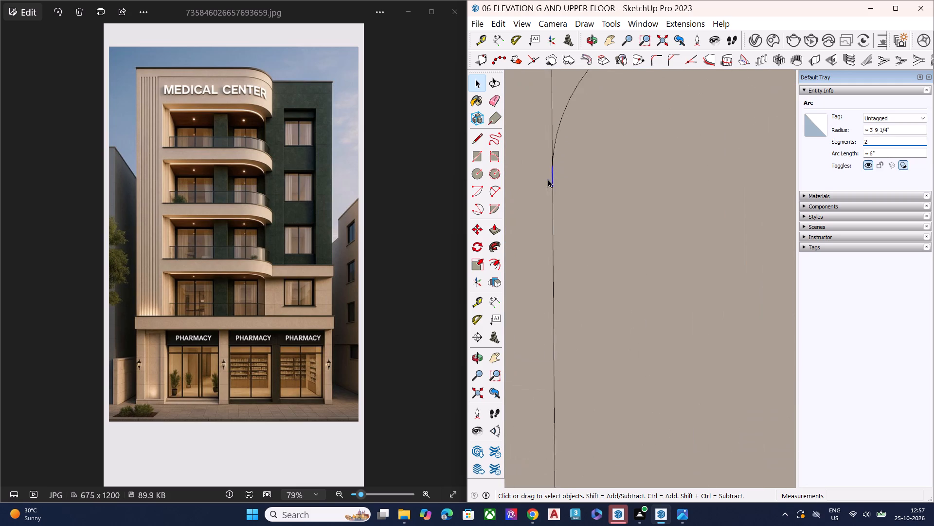
scroll(548, 179, up, 8)
scroll(544, 174, down, 1)
scroll(544, 174, up, 1)
scroll(544, 174, down, 1)
scroll(544, 174, up, 2)
middle_drag(569, 177, 913, 260)
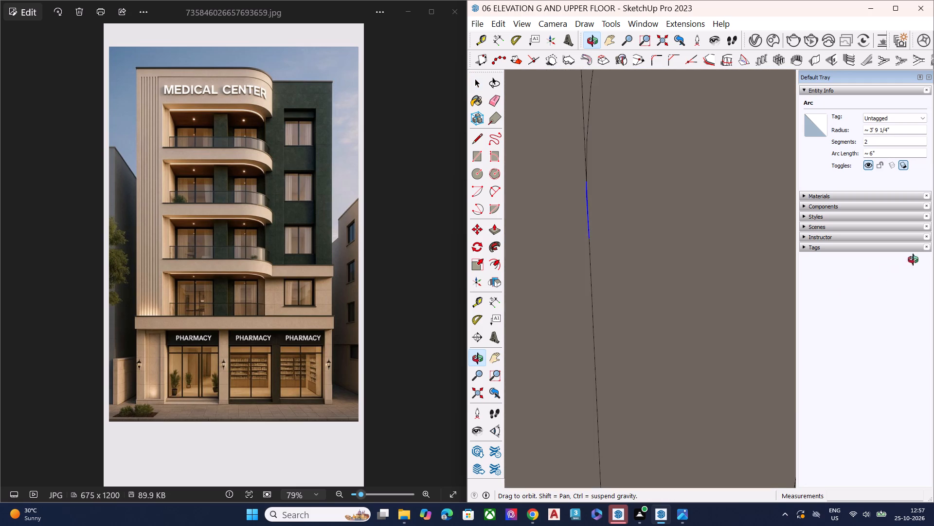
Examine from several angles how the first panel's upper arc joins its outer vertical edge.
middle_drag(913, 260, 933, 226)
scroll(715, 191, up, 7)
scroll(571, 236, down, 8)
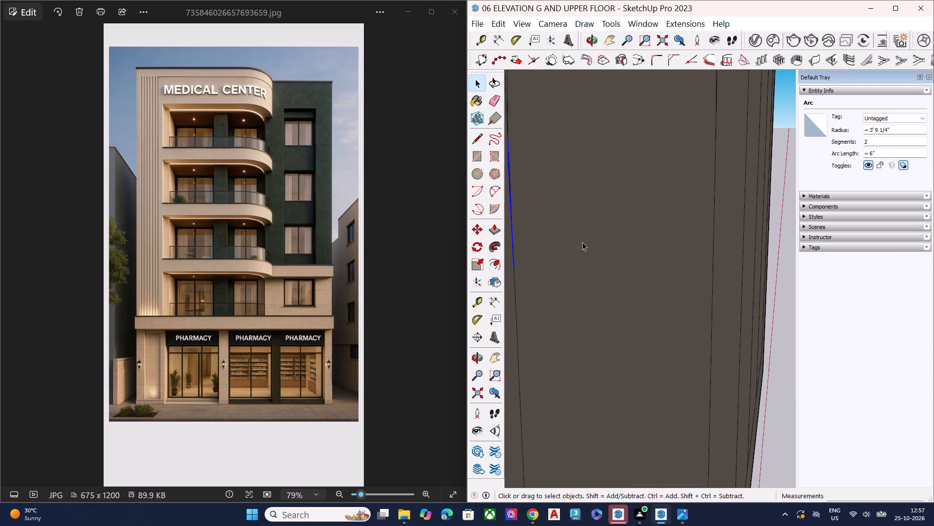
scroll(582, 242, down, 20)
scroll(582, 242, down, 6)
scroll(597, 283, up, 1)
scroll(597, 283, down, 3)
middle_drag(629, 252, 624, 405)
scroll(596, 343, up, 11)
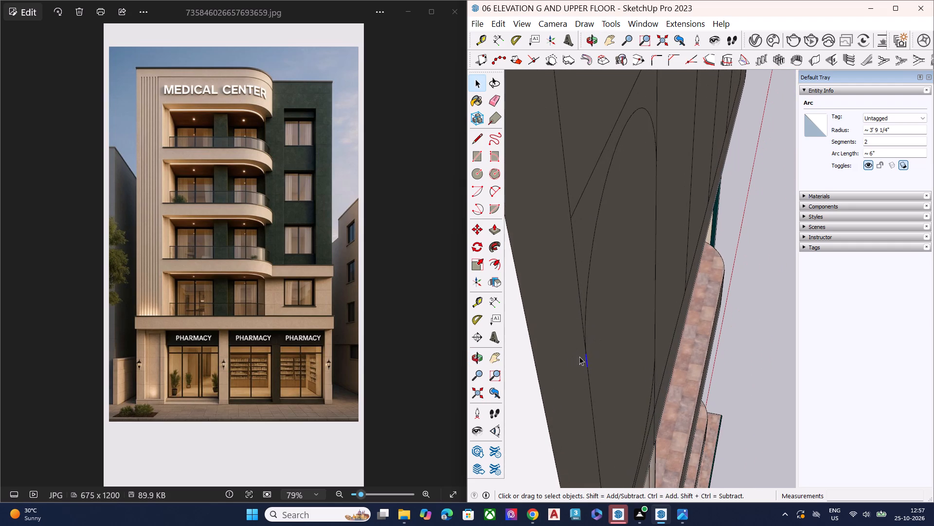
scroll(579, 357, up, 14)
scroll(578, 361, down, 1)
scroll(578, 361, up, 11)
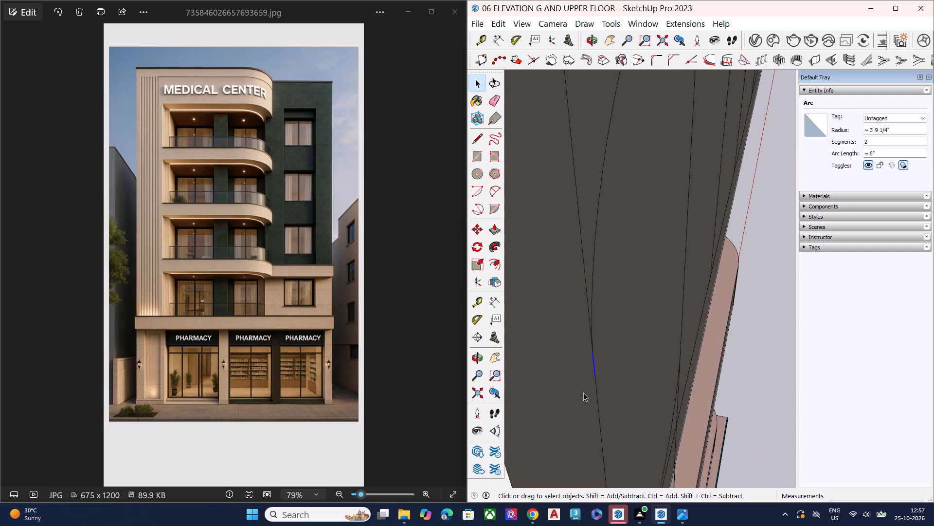
scroll(583, 393, up, 6)
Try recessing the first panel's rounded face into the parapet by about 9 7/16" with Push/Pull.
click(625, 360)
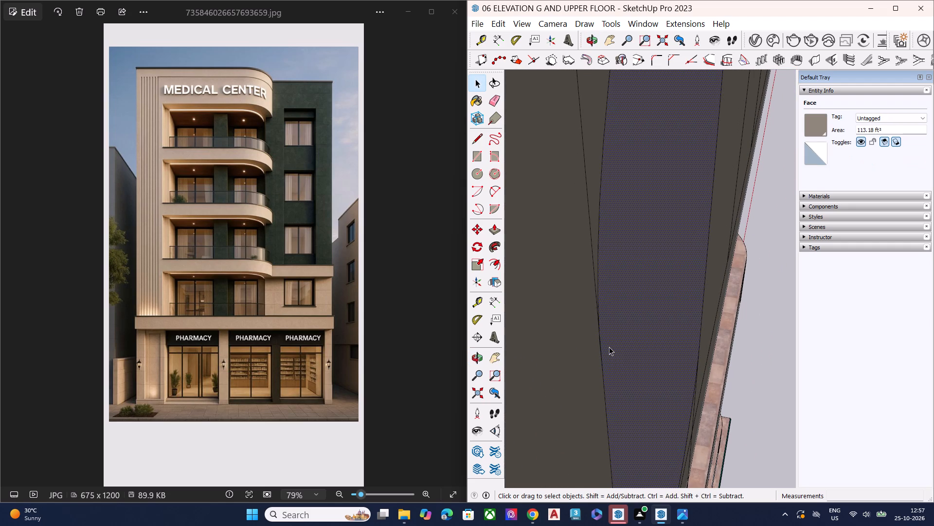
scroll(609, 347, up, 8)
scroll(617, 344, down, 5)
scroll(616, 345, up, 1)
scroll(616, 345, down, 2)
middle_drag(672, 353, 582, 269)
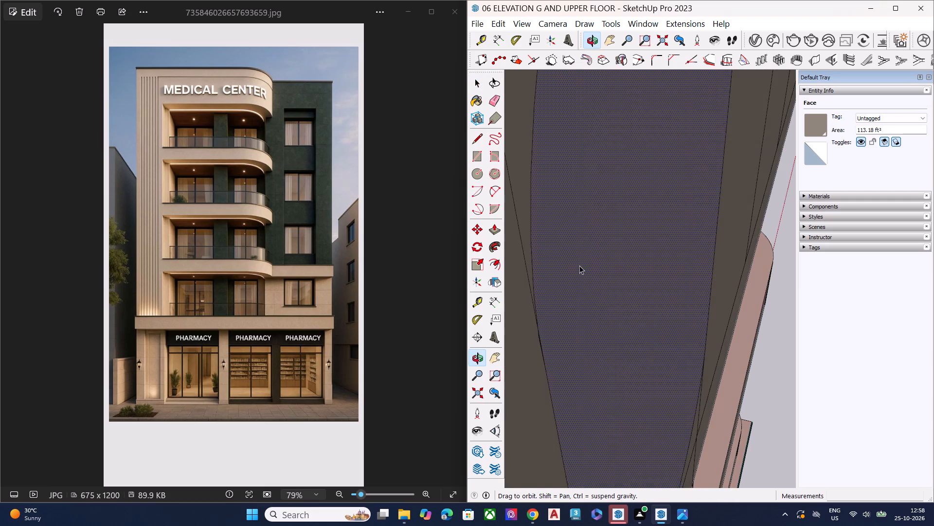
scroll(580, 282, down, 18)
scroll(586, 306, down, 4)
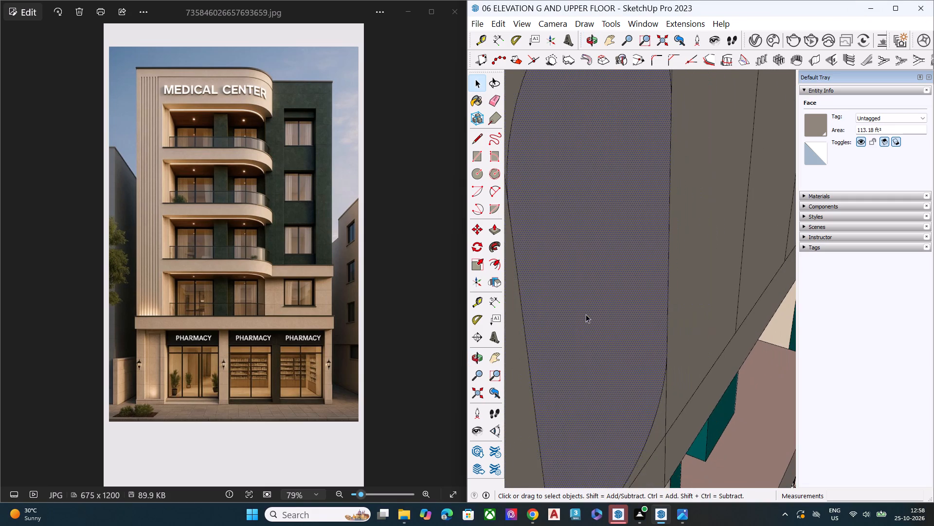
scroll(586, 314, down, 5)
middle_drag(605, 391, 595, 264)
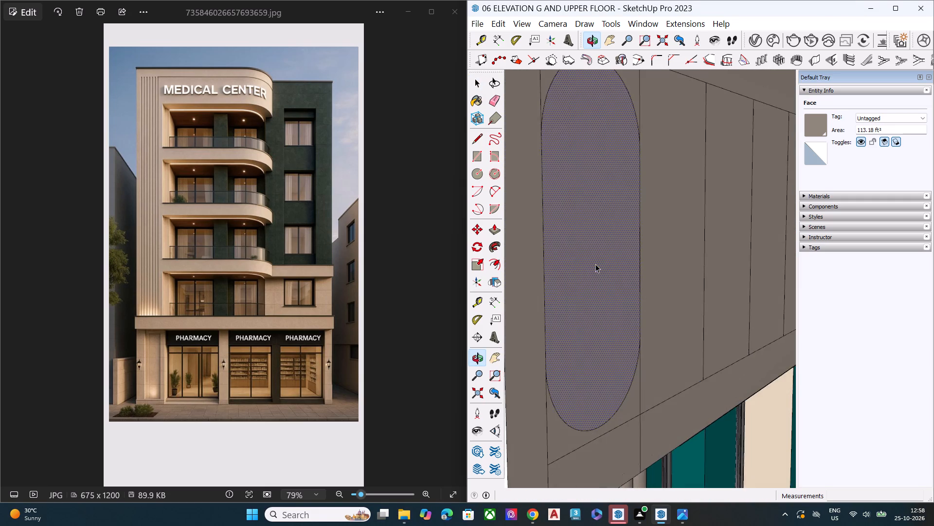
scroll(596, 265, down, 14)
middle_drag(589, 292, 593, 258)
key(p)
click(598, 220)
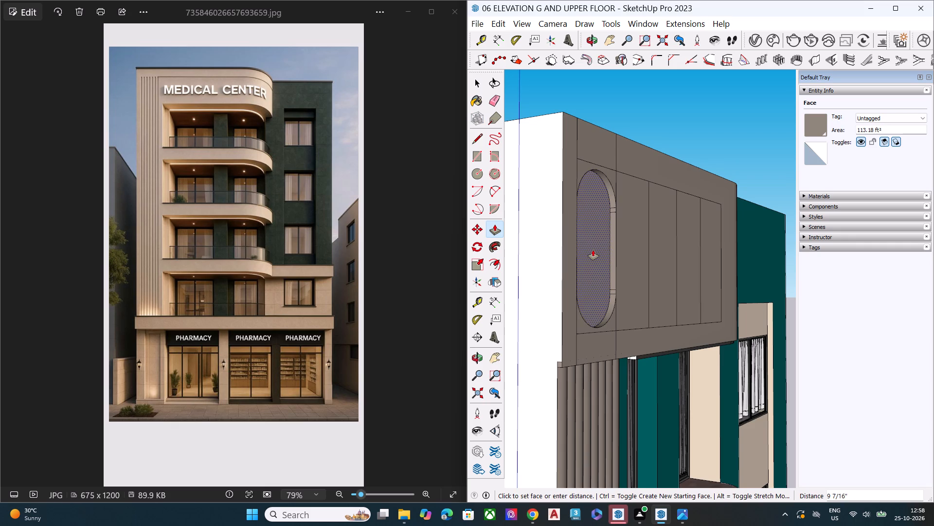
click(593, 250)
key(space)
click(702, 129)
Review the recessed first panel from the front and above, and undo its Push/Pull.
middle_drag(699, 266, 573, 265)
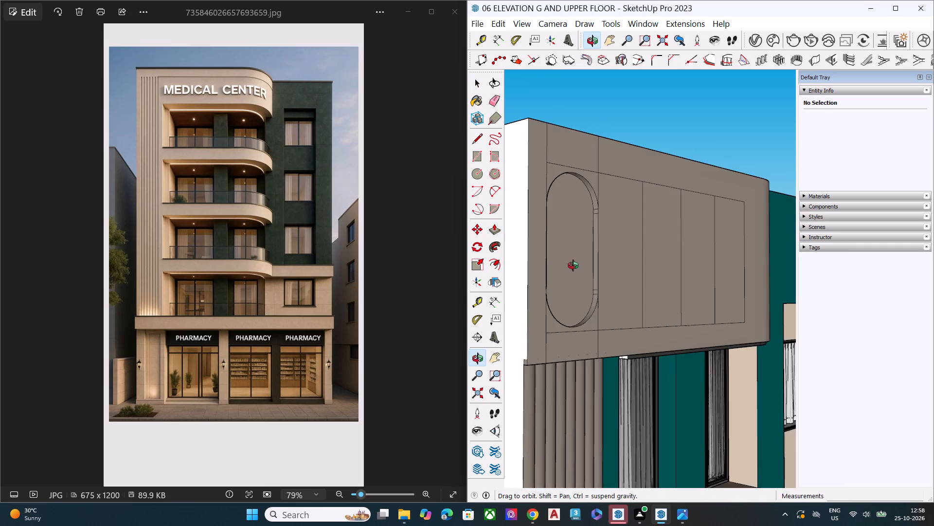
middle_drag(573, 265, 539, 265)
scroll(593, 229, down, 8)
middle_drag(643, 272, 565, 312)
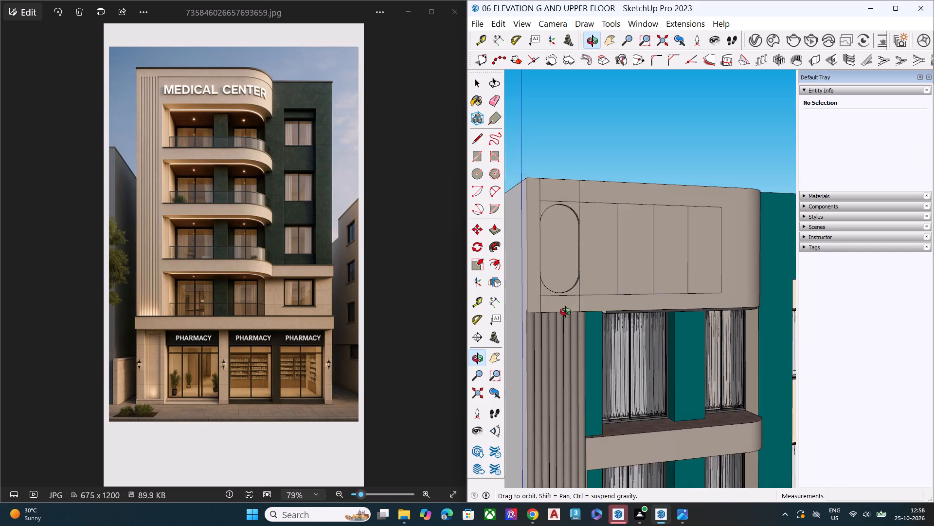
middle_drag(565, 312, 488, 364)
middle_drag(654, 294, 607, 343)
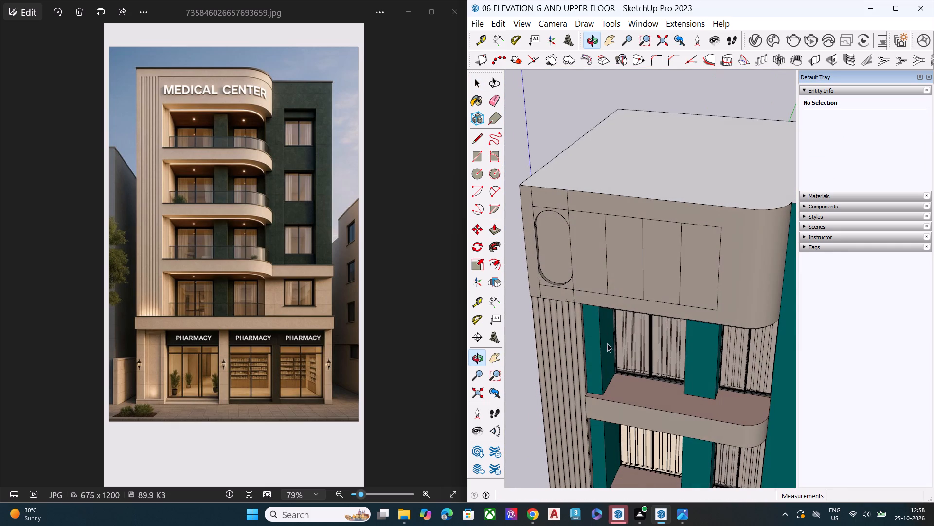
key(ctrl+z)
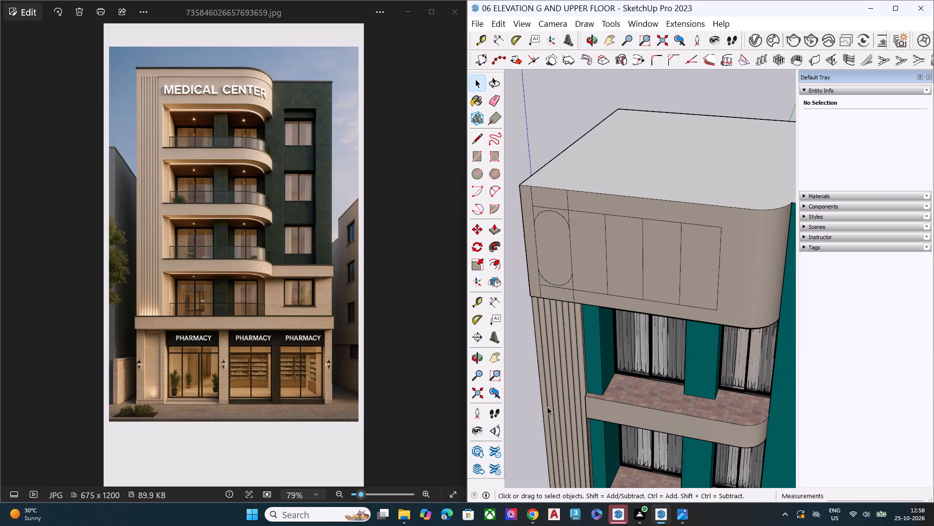
Copy the first panel's rounded face with its outline about 7' 6 1/4" sideways into the second parapet panel.
scroll(551, 254, up, 7)
key(space)
double_click(551, 254)
scroll(553, 289, up, 1)
middle_drag(553, 289, 574, 280)
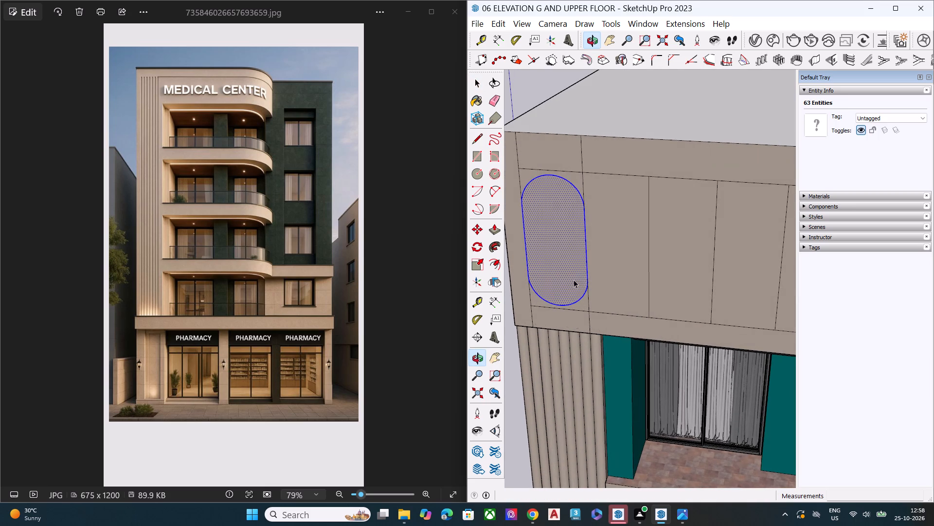
key(m)
scroll(533, 204, up, 6)
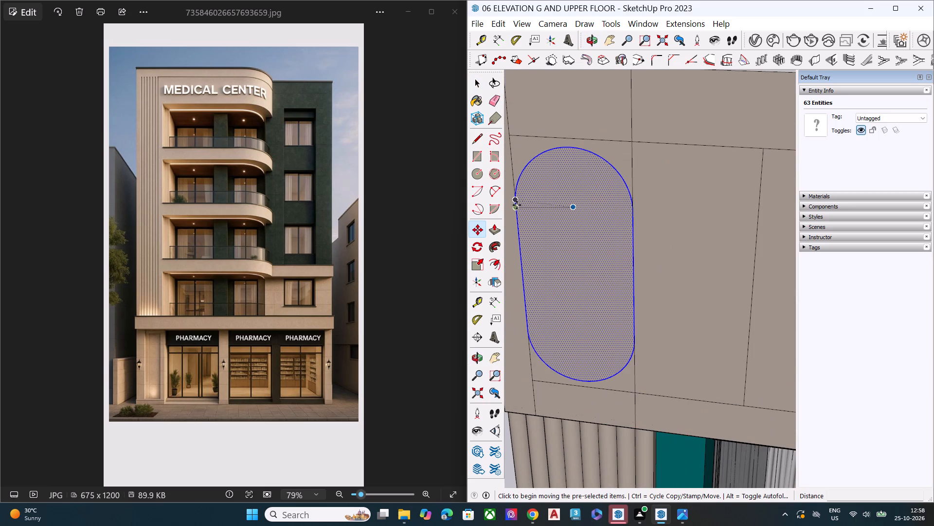
scroll(569, 250, up, 1)
middle_drag(571, 251, 628, 228)
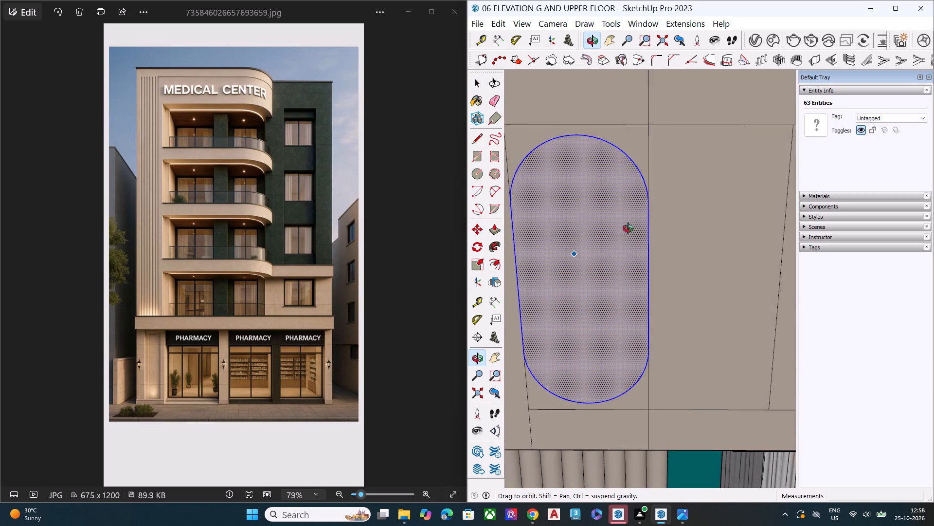
middle_drag(628, 228, 647, 166)
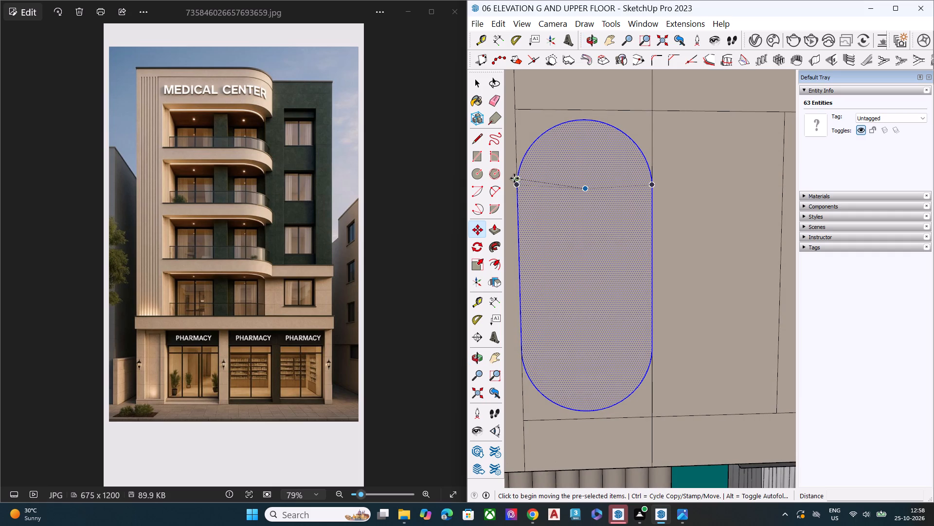
click(518, 186)
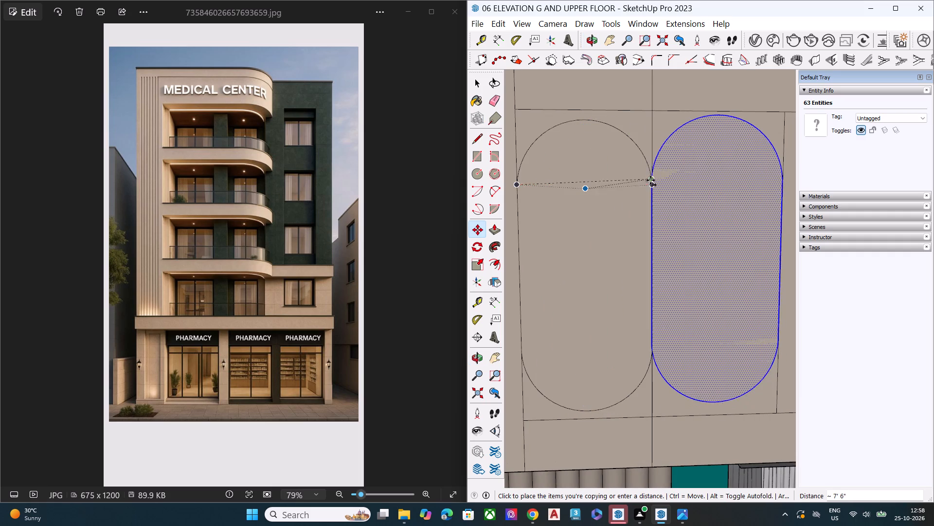
click(652, 185)
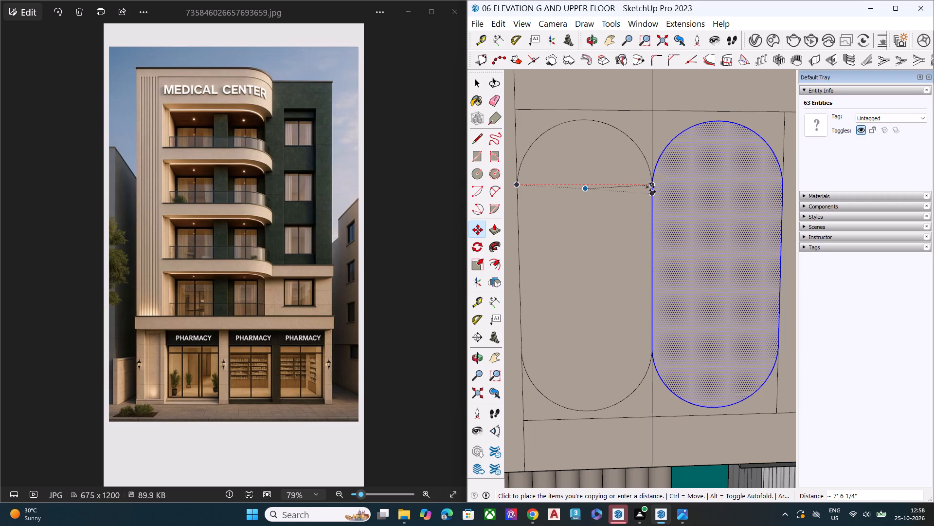
Copy the second panel's rounded outline about 7' 6 1/4" along the parapet into the third panel, endpoint to endpoint.
scroll(534, 303, down, 8)
scroll(537, 366, down, 6)
middle_drag(620, 375, 603, 340)
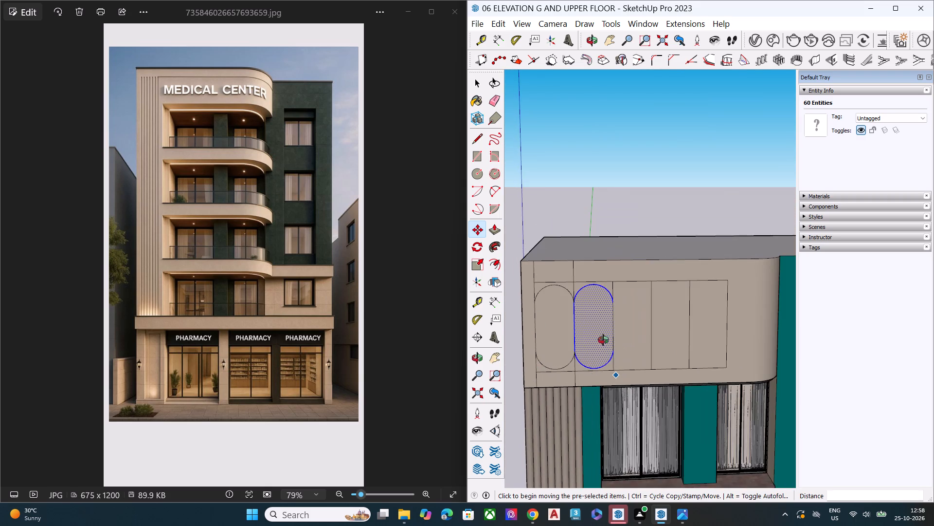
middle_drag(603, 340, 597, 318)
scroll(612, 292, up, 7)
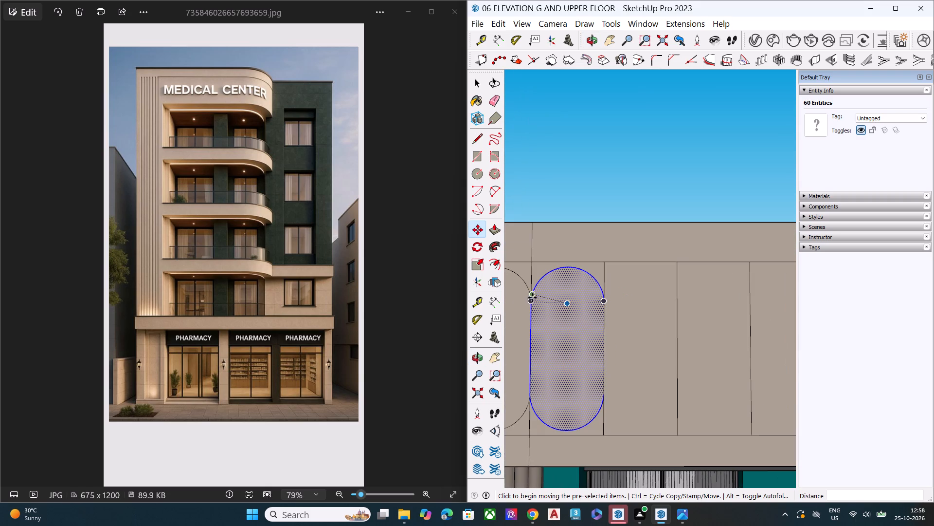
scroll(530, 301, up, 7)
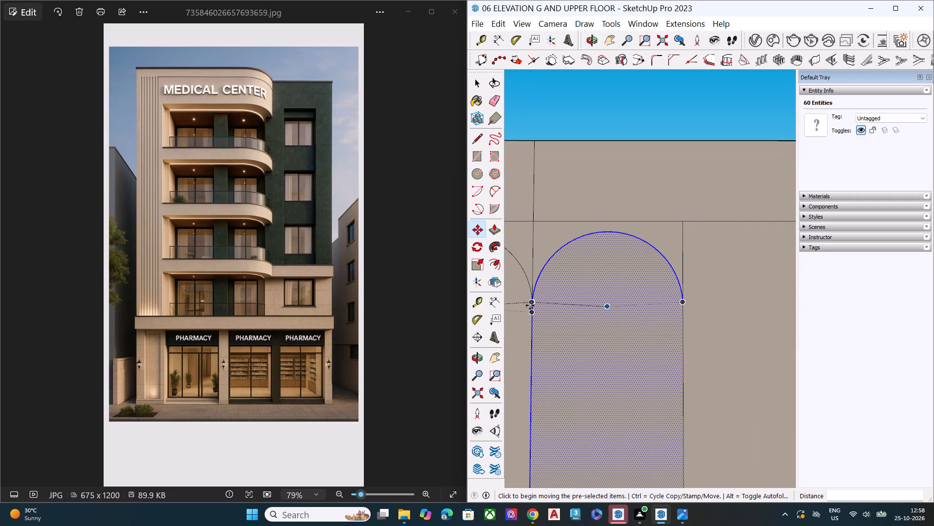
click(531, 303)
scroll(504, 325, down, 8)
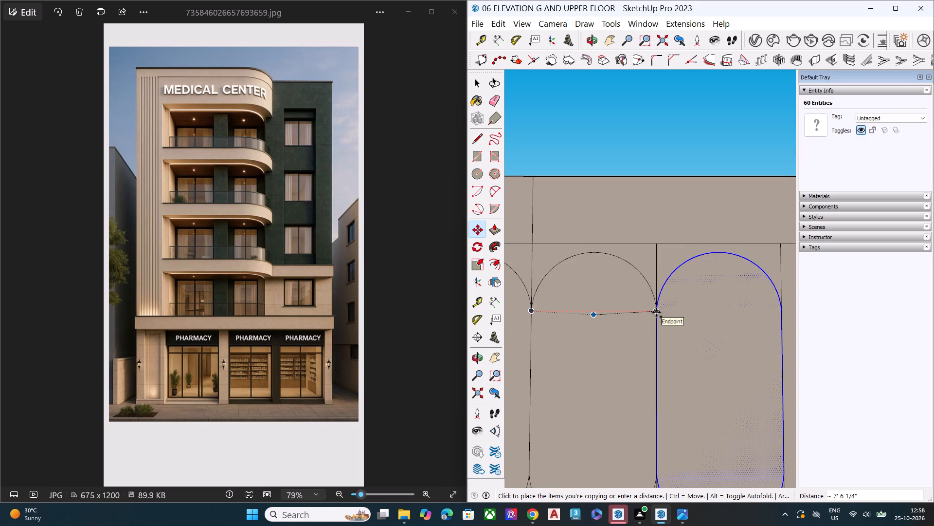
click(656, 311)
Copy the third panel's rounded outline about 7' 6 1/4" along the parapet into the fourth panel.
scroll(506, 325, down, 7)
scroll(686, 336, up, 3)
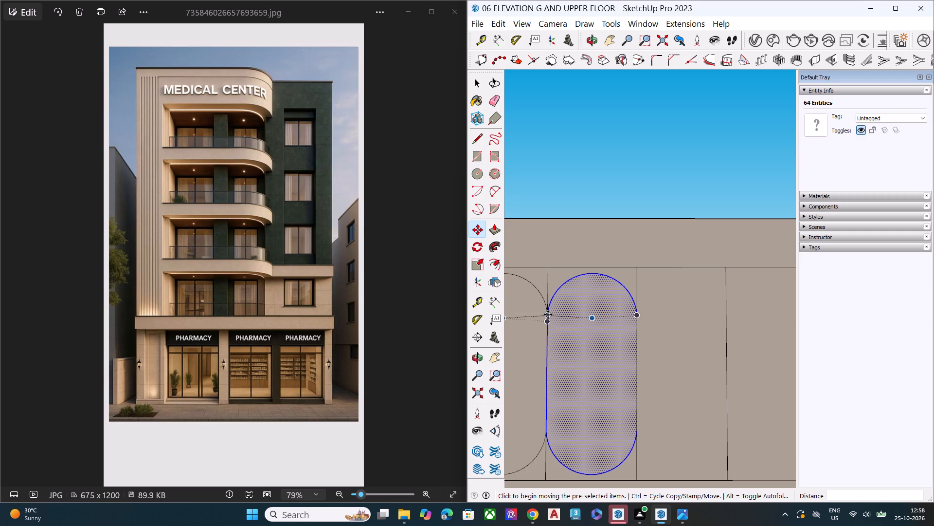
scroll(622, 348, down, 8)
scroll(595, 349, up, 8)
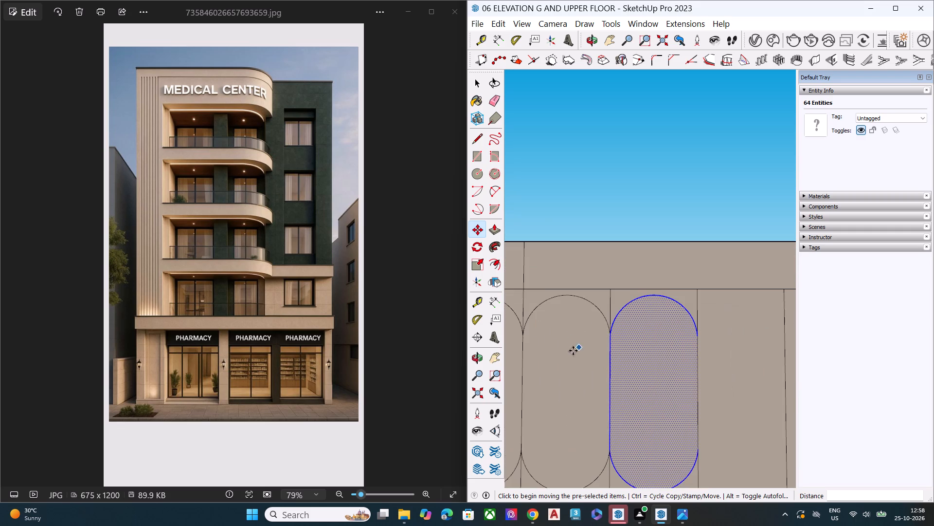
scroll(533, 334, up, 1)
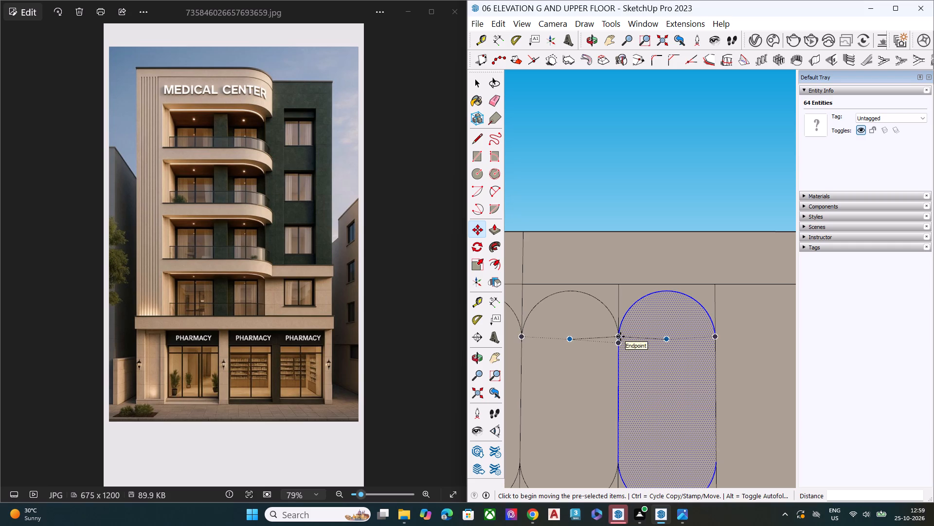
click(620, 337)
scroll(577, 350, down, 7)
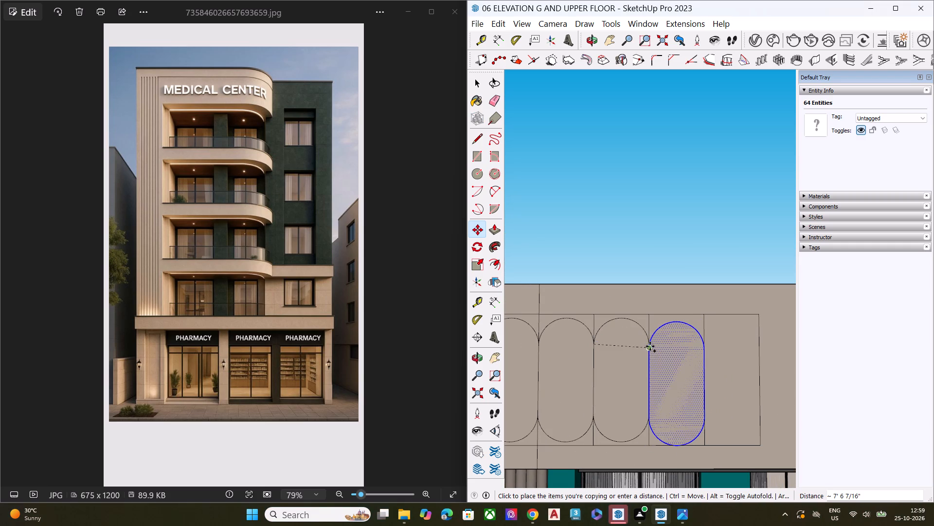
scroll(649, 344, up, 7)
click(649, 344)
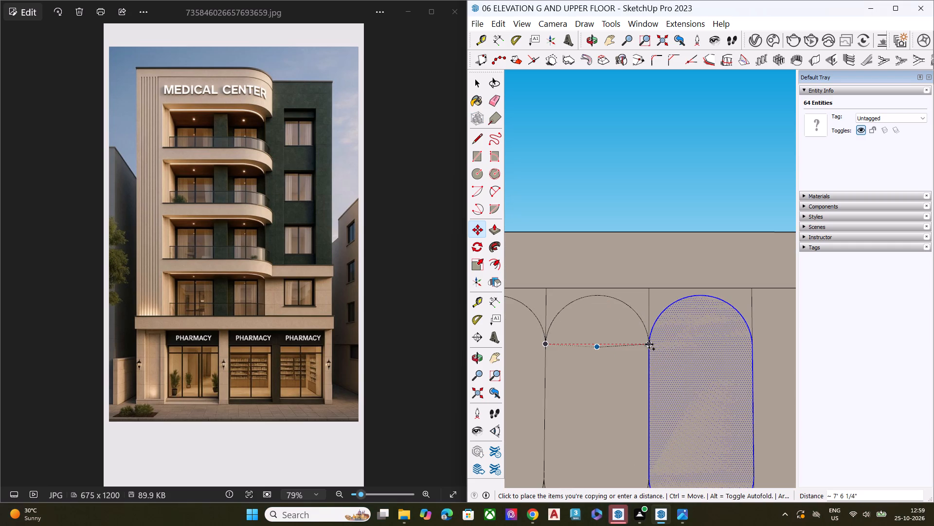
Copy the fourth panel's rounded outline about 7' 6 1/4" along the parapet into the fifth and last panel.
scroll(587, 352, down, 7)
scroll(684, 351, up, 6)
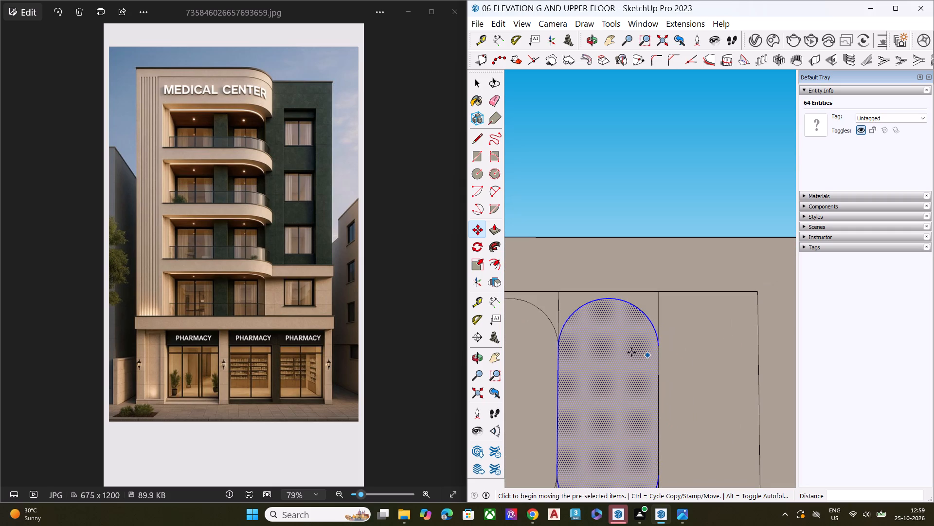
click(556, 344)
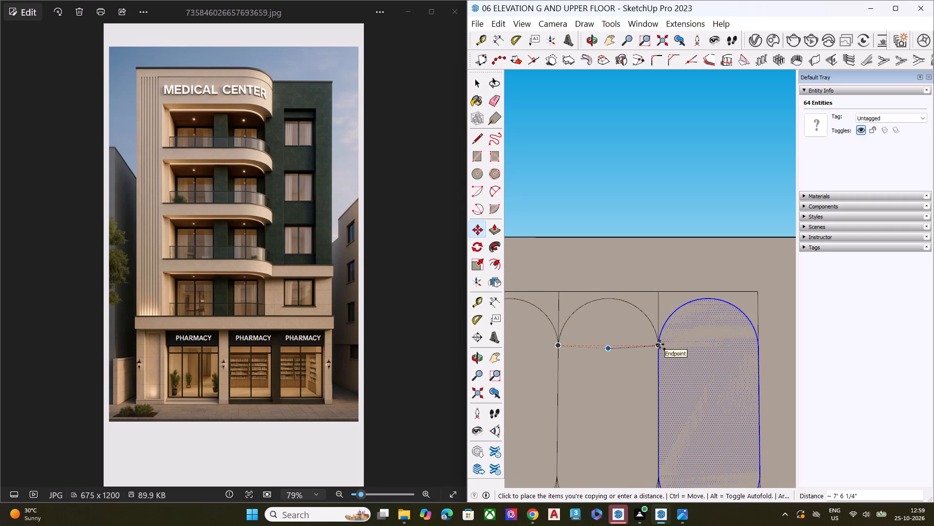
click(660, 344)
key(space)
click(685, 166)
Recess the first panel's rounded face into the parapet by about 6 5/8" with Push/Pull.
scroll(687, 174, down, 6)
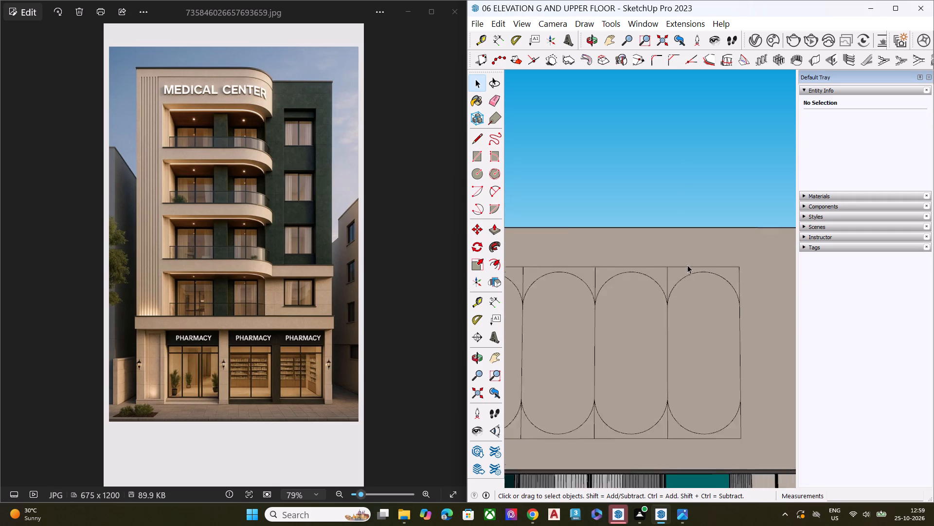
scroll(687, 265, down, 2)
middle_drag(578, 316, 764, 357)
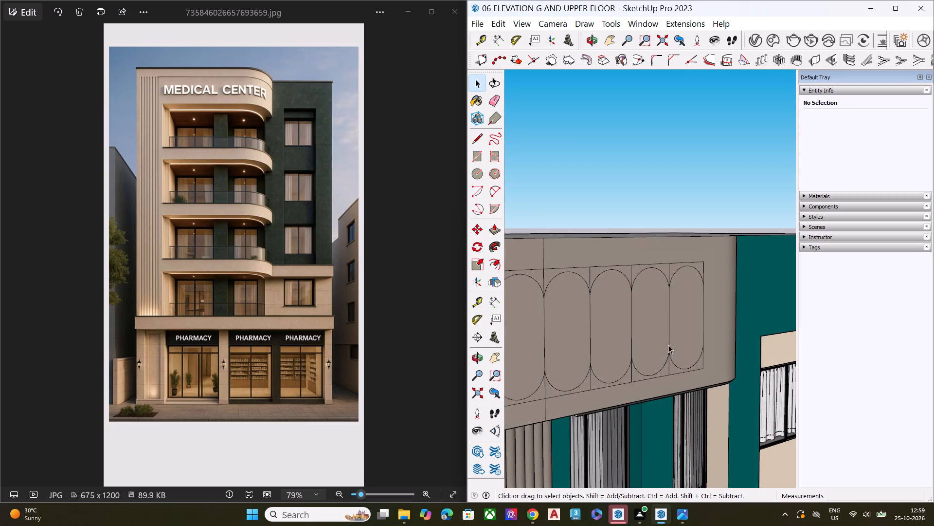
scroll(687, 323, down, 8)
scroll(598, 328, up, 9)
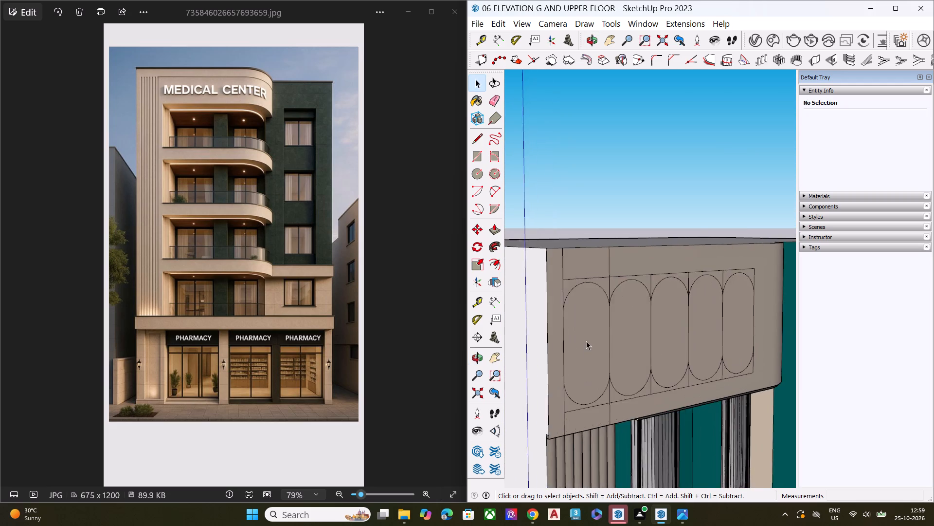
middle_drag(585, 348, 595, 342)
key(p)
click(598, 338)
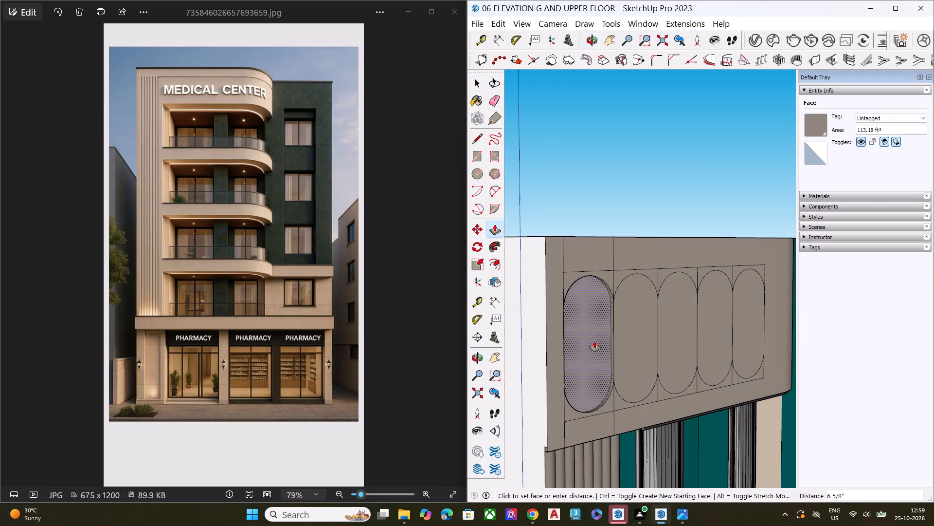
click(594, 341)
key(space)
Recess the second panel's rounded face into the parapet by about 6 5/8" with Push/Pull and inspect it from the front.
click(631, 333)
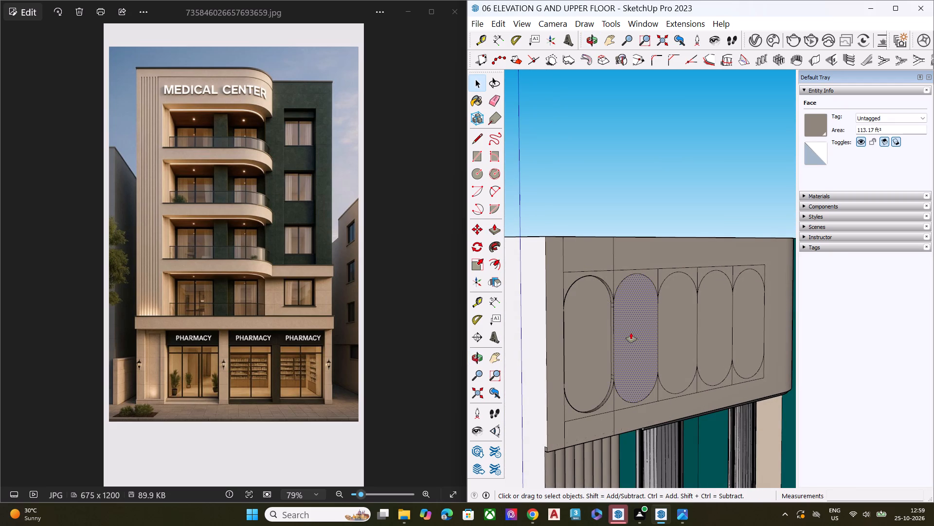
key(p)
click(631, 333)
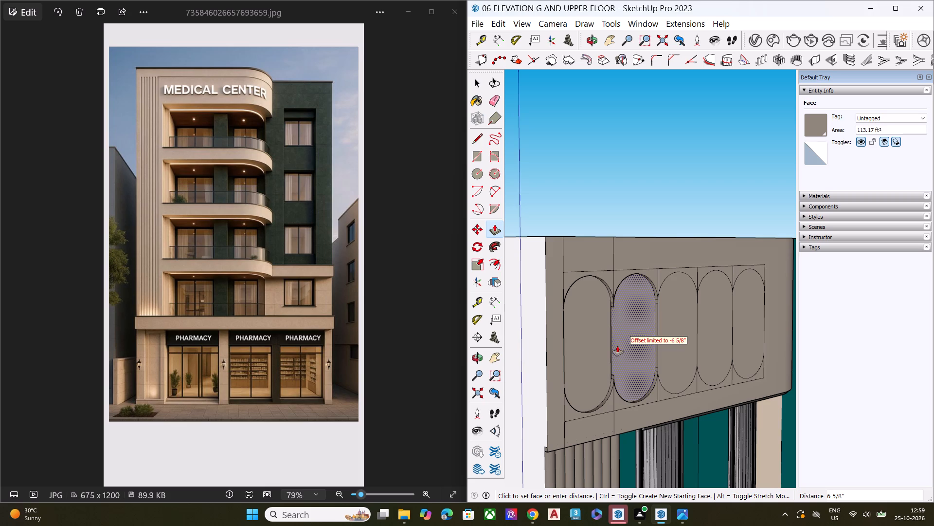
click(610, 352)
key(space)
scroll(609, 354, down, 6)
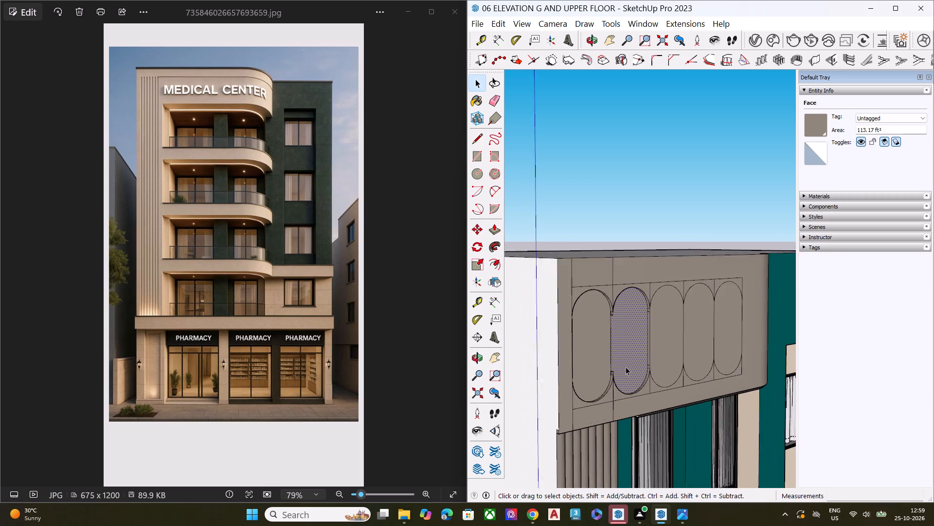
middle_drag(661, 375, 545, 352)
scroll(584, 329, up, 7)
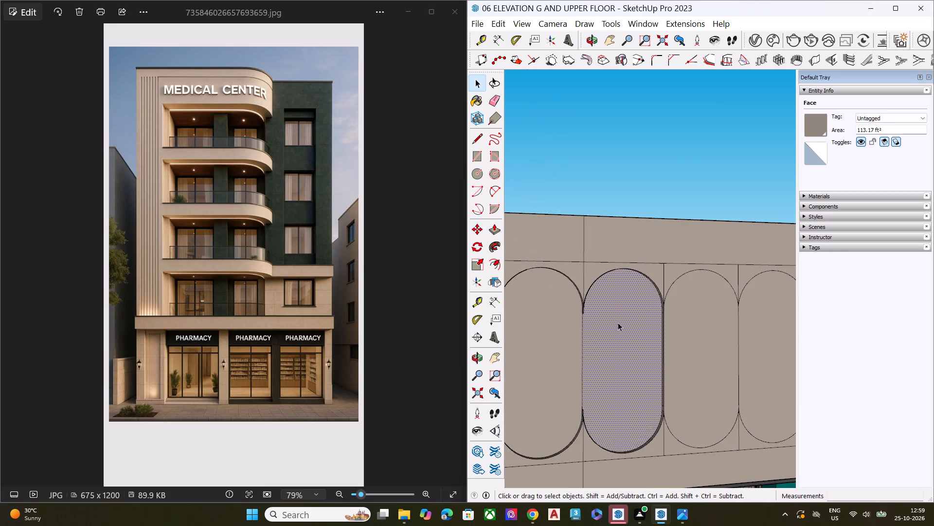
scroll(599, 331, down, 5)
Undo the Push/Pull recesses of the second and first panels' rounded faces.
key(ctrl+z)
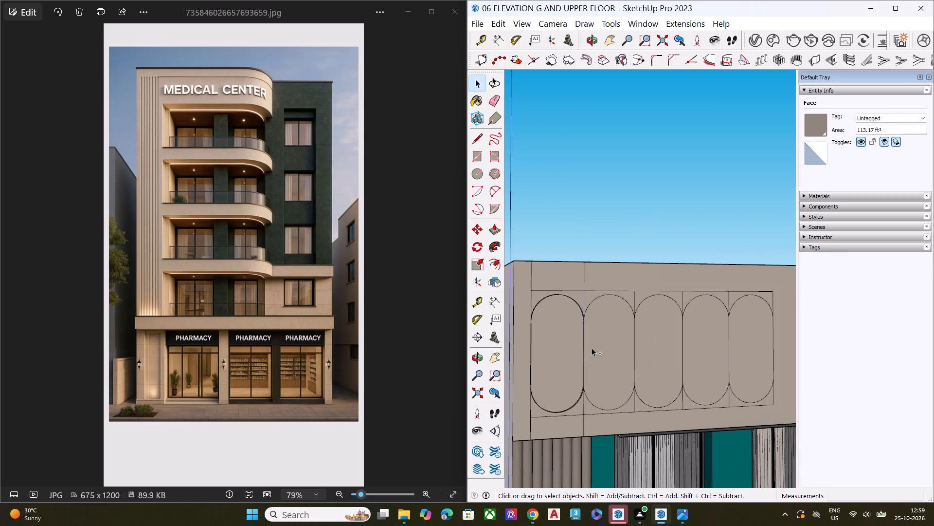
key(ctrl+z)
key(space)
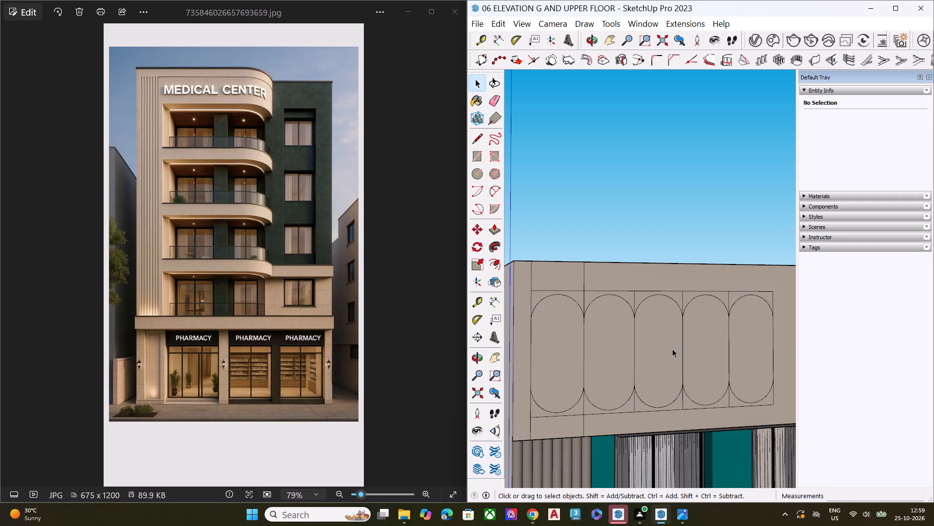
Offset the first panel's rounded outline inward to form a narrow, even border around the face.
scroll(602, 350, up, 1)
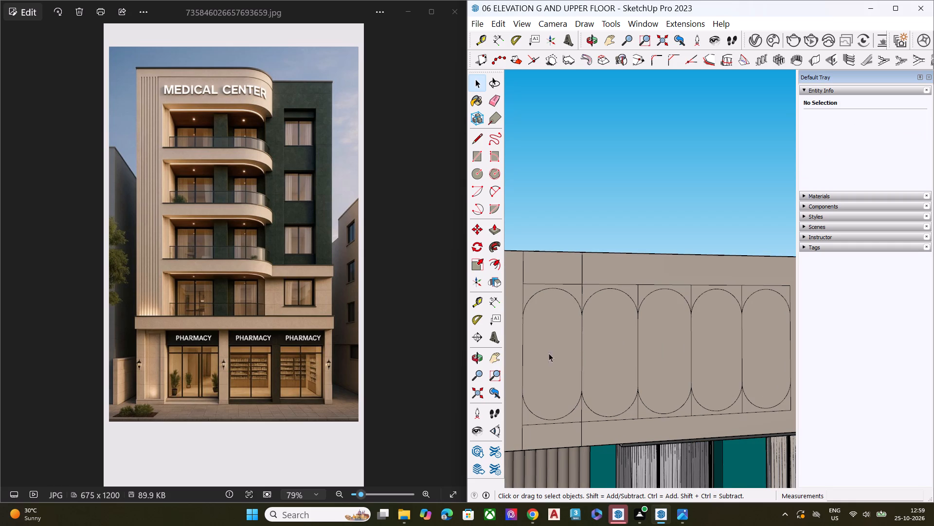
key(space)
click(615, 200)
click(533, 338)
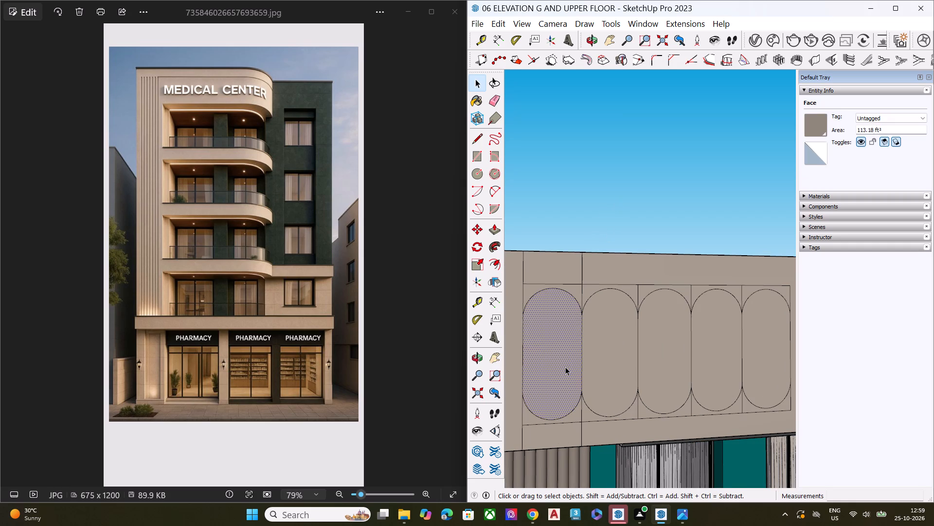
key(f)
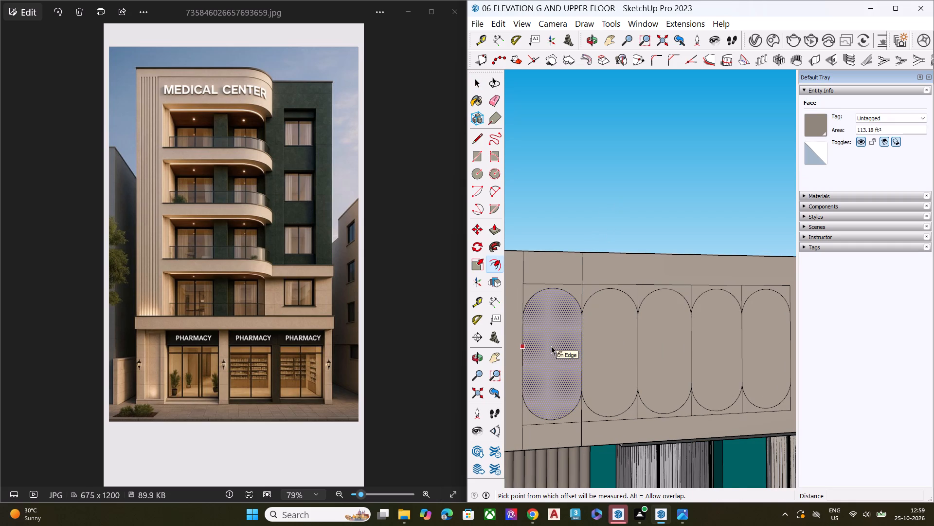
click(551, 347)
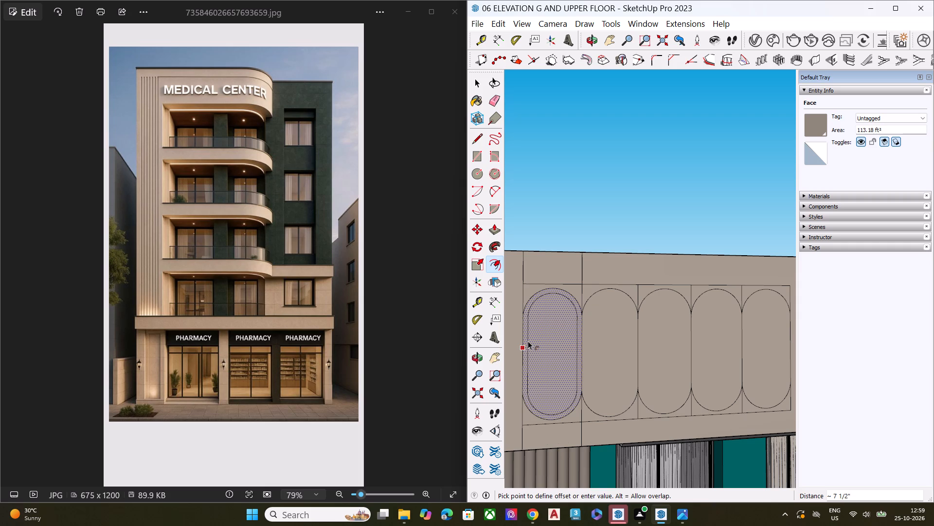
click(529, 342)
key(space)
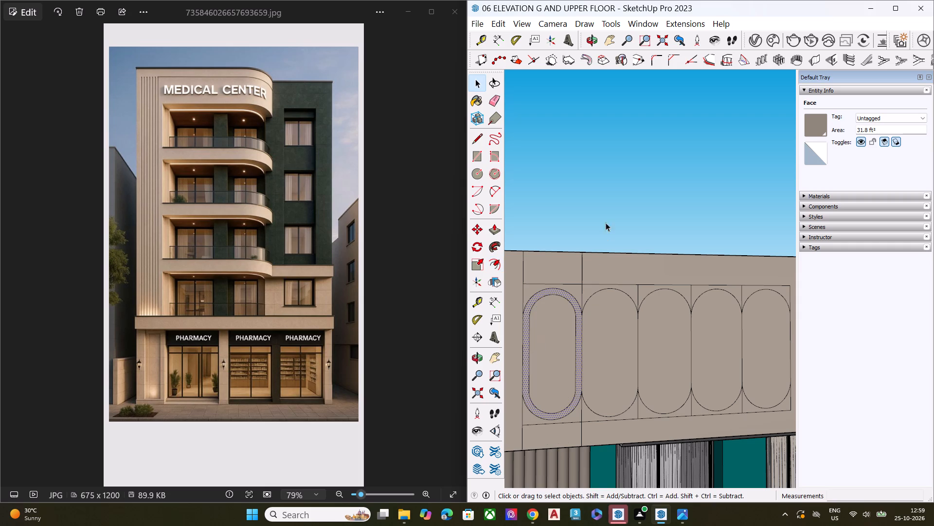
click(611, 205)
Select the first panel's inner rounded face together with its bounding outline.
scroll(551, 319, down, 6)
middle_drag(612, 381, 576, 343)
scroll(575, 340, up, 4)
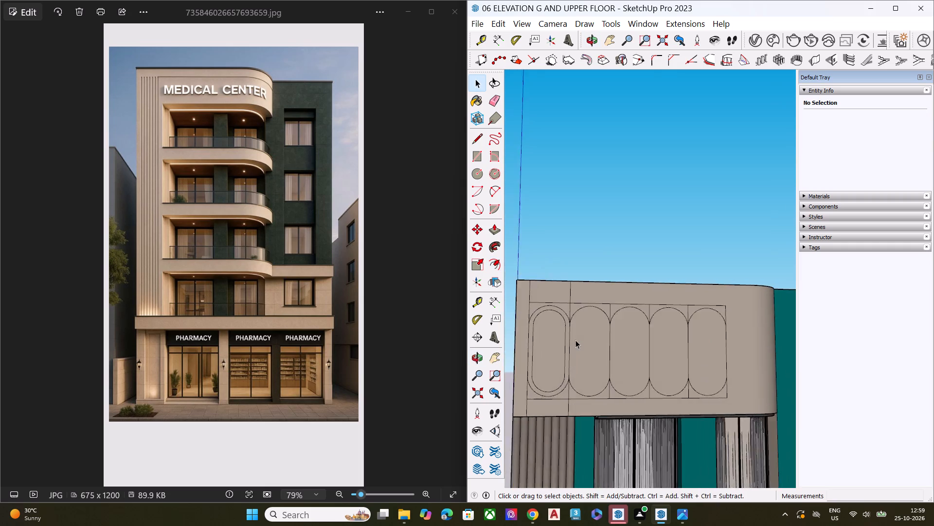
scroll(575, 340, up, 5)
scroll(567, 343, down, 5)
middle_drag(559, 350, 561, 376)
scroll(545, 383, up, 1)
scroll(545, 382, down, 1)
scroll(542, 378, up, 1)
scroll(535, 370, down, 1)
scroll(532, 365, up, 4)
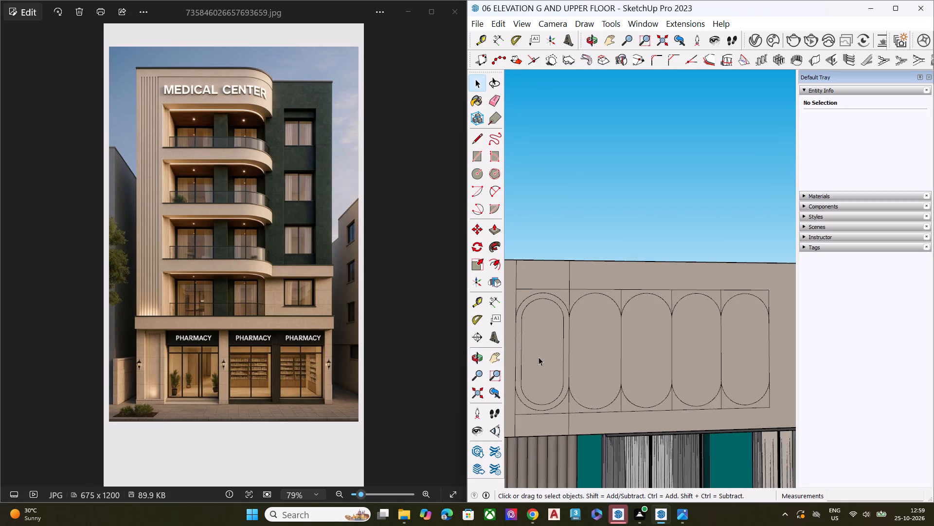
double_click(539, 357)
scroll(535, 353, up, 4)
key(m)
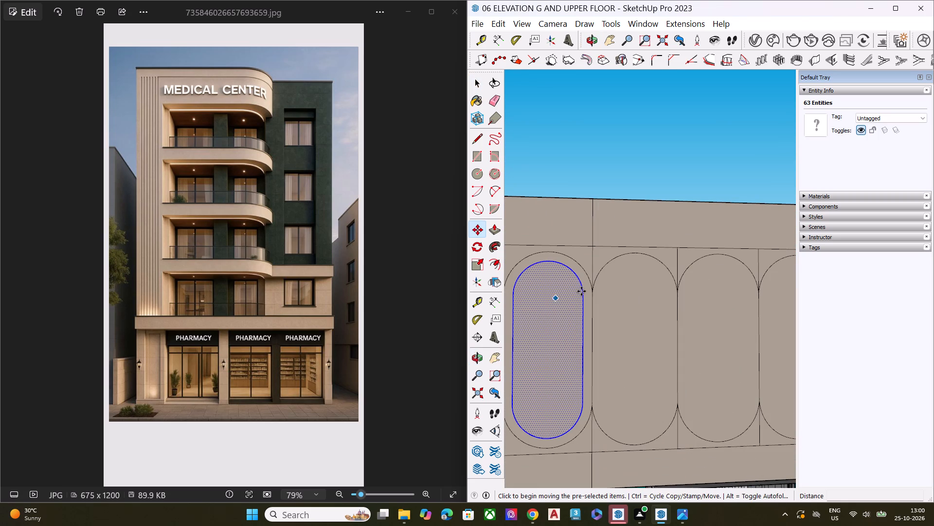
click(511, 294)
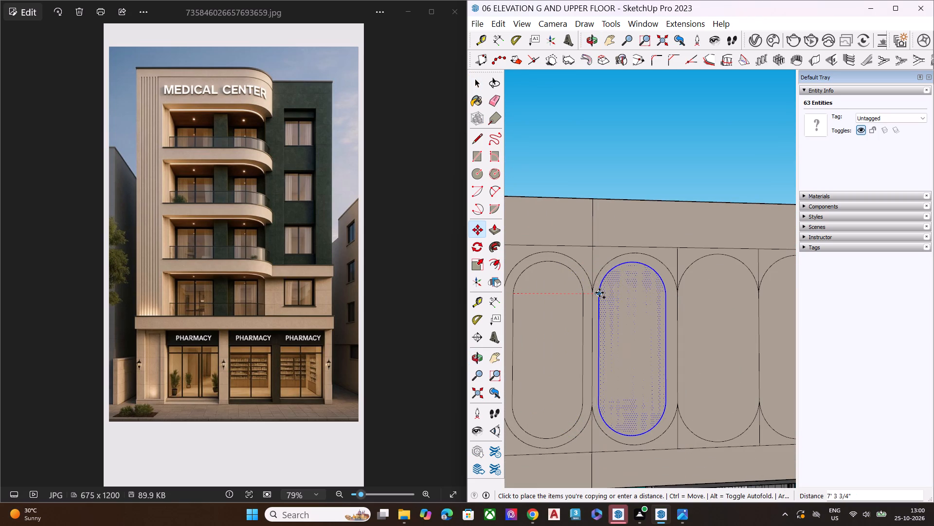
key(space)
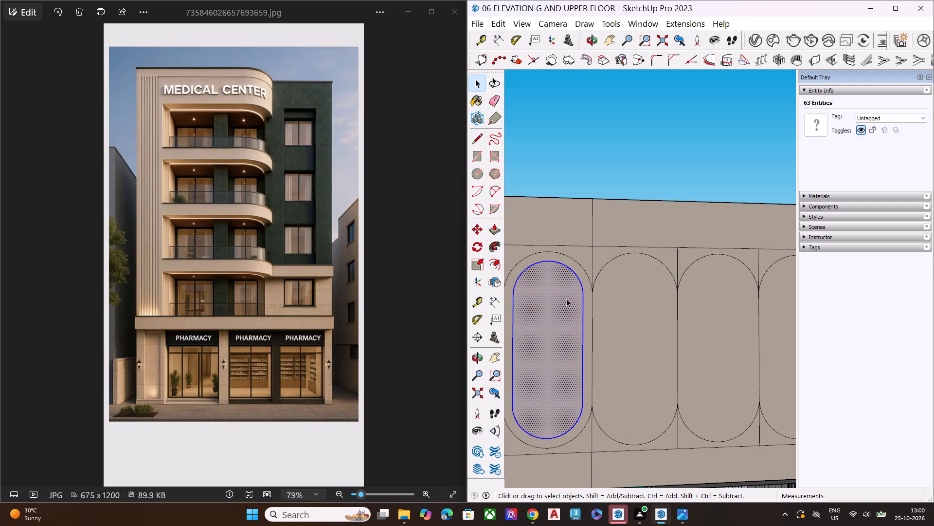
Copy the selected inner rounded face about 7' 6 1/4" along the parapet into the second panel, using the panels' upper corners.
scroll(643, 236, down, 7)
middle_drag(628, 337, 582, 352)
scroll(585, 335, up, 7)
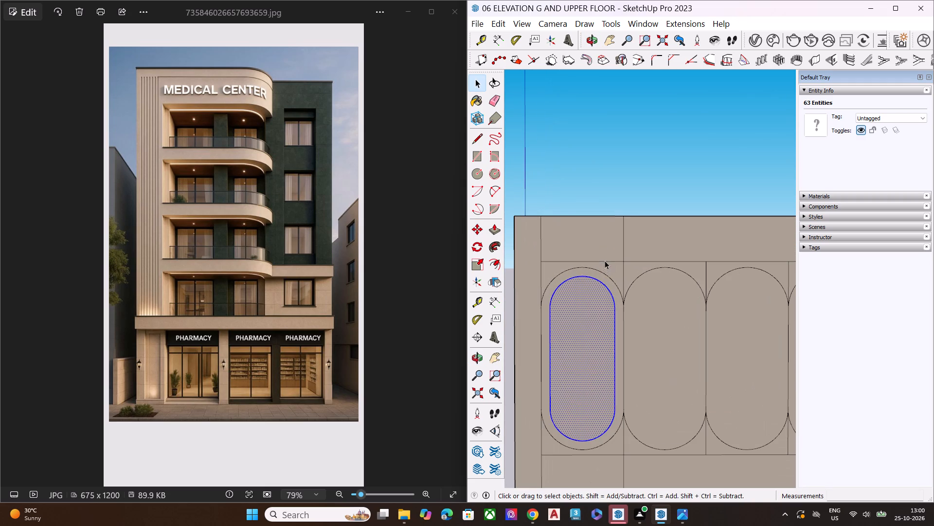
key(m)
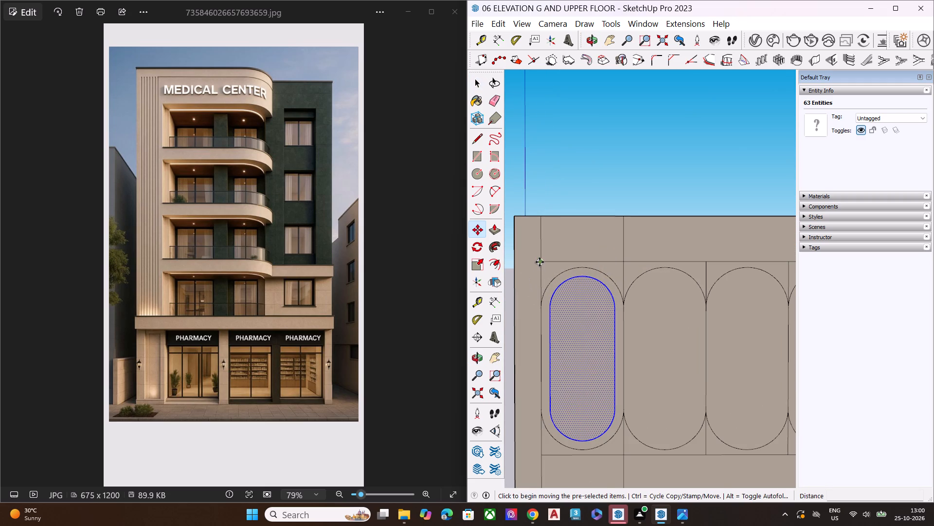
click(540, 262)
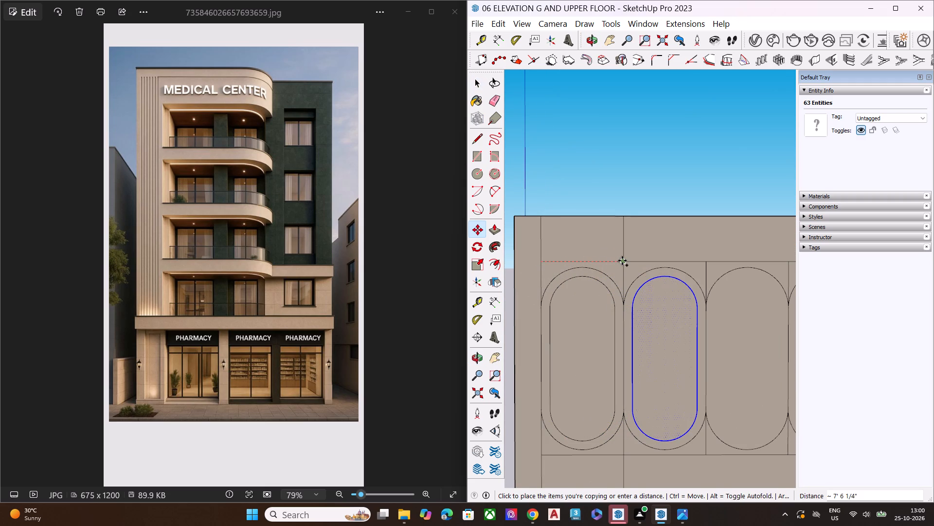
click(622, 261)
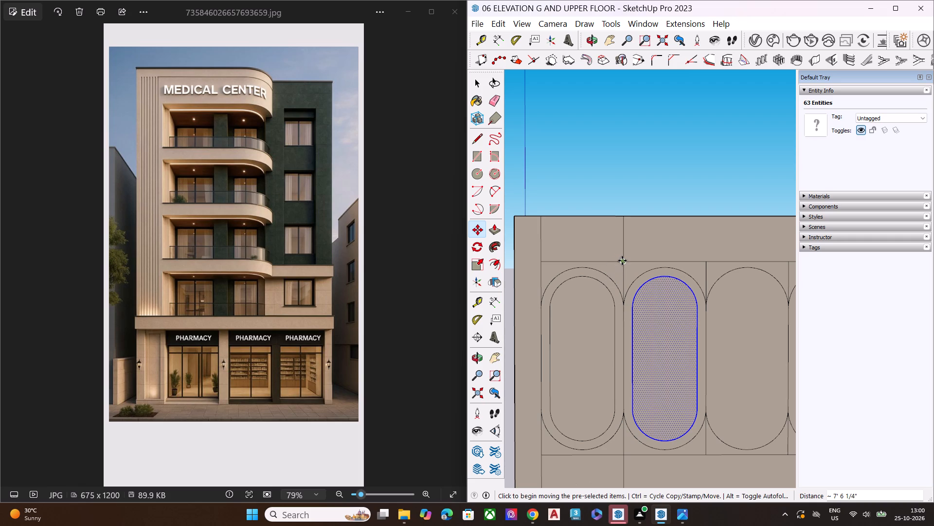
Copy the second panel's inner rounded face into the third panel, from upper corner to upper corner.
click(622, 261)
scroll(547, 282, down, 6)
middle_drag(635, 327, 678, 313)
scroll(665, 292, up, 6)
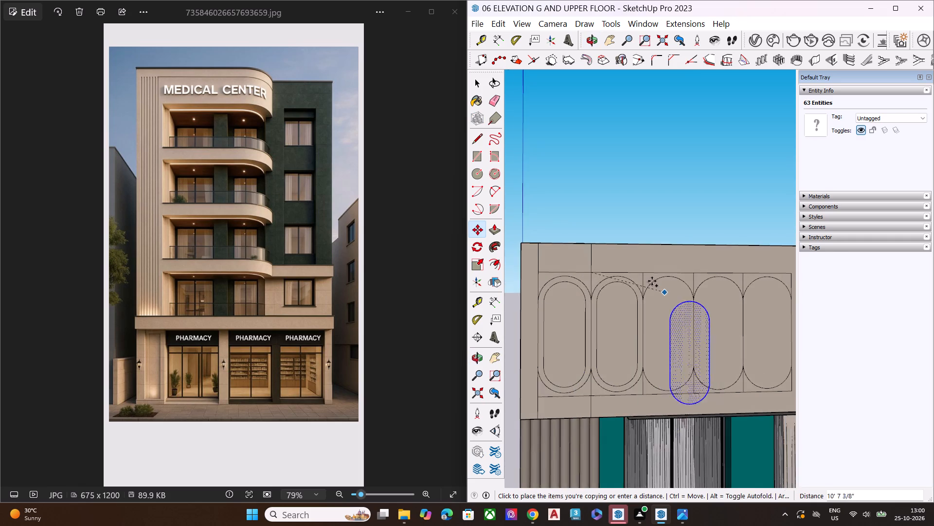
click(637, 264)
Copy the third panel's inner rounded face about 7' 6 1/4" along the parapet into the fourth panel.
scroll(567, 289, down, 5)
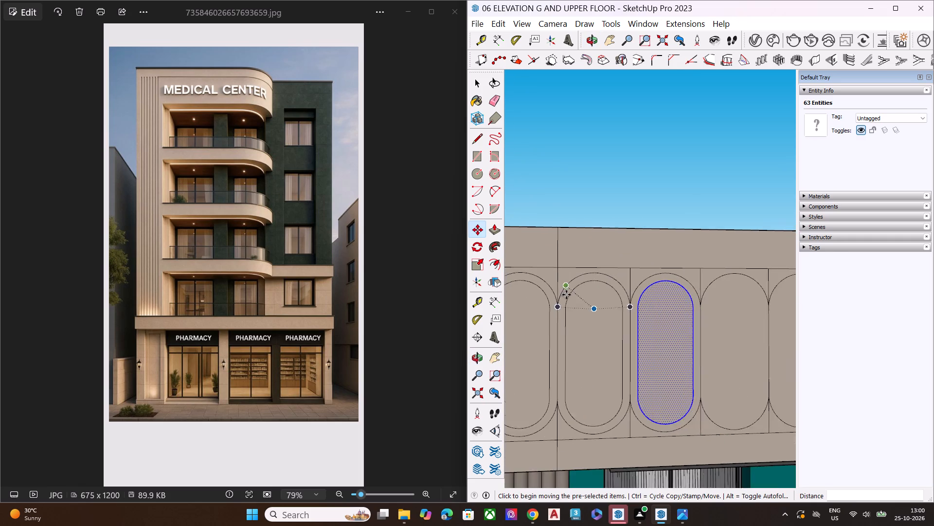
scroll(566, 295, down, 2)
middle_drag(672, 337, 612, 335)
scroll(600, 325, down, 1)
scroll(607, 276, up, 8)
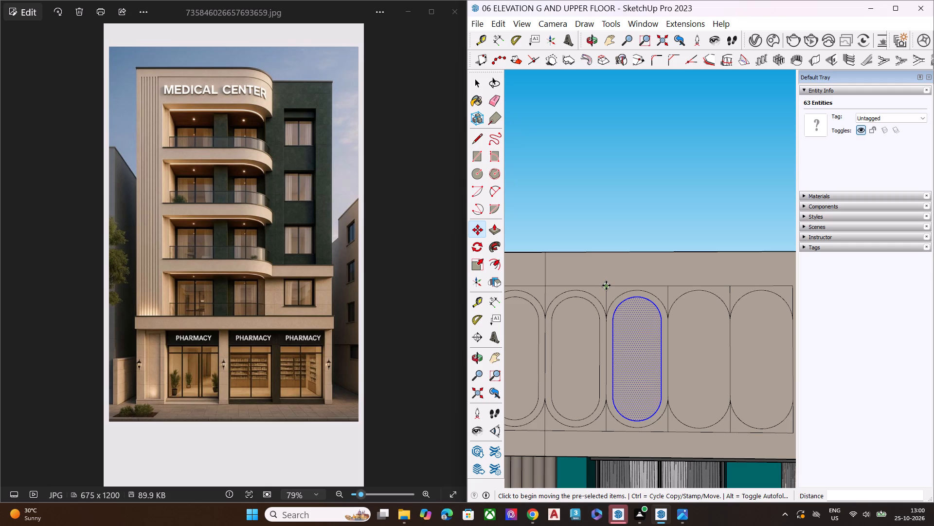
click(606, 286)
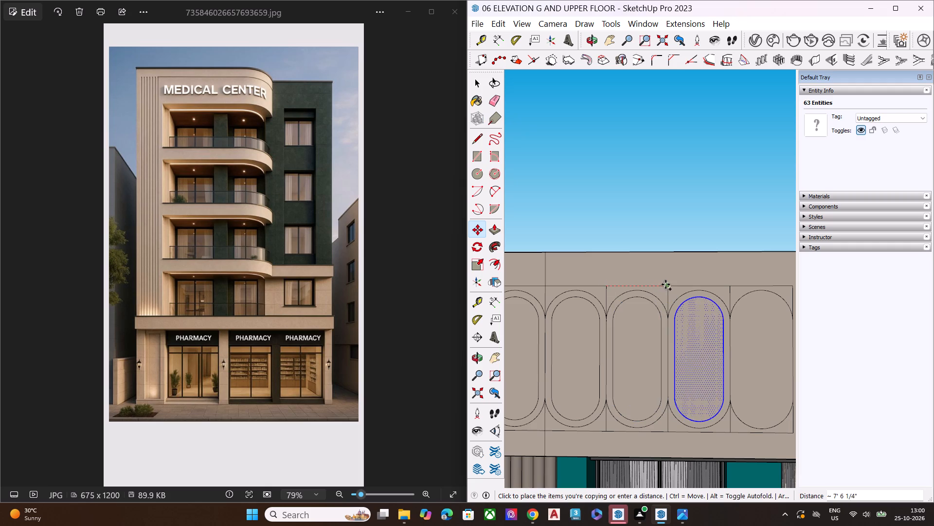
click(665, 284)
Copy the fourth panel's inner rounded face into the fifth and last panel, from upper corner to upper corner.
click(665, 285)
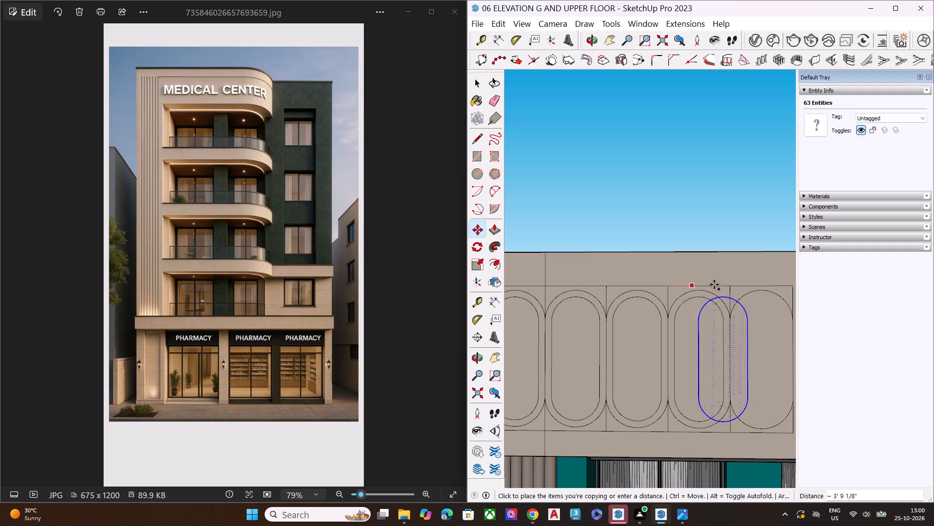
click(728, 286)
key(space)
scroll(668, 201, down, 4)
scroll(668, 201, up, 1)
scroll(668, 201, down, 2)
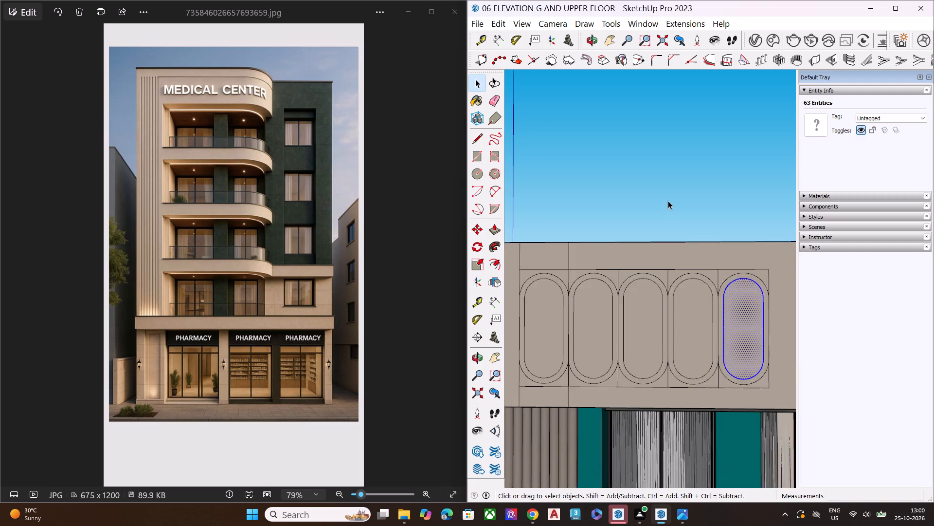
Recess the first panel's inner rounded face into the parapet with Push/Pull, leaving its border flush.
middle_drag(611, 306, 805, 295)
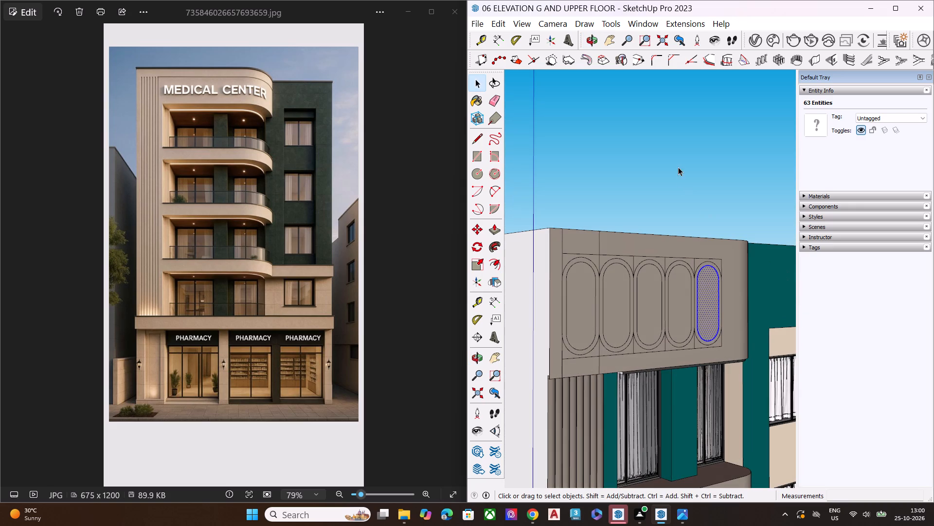
click(678, 167)
key(space)
scroll(586, 296, up, 8)
click(577, 309)
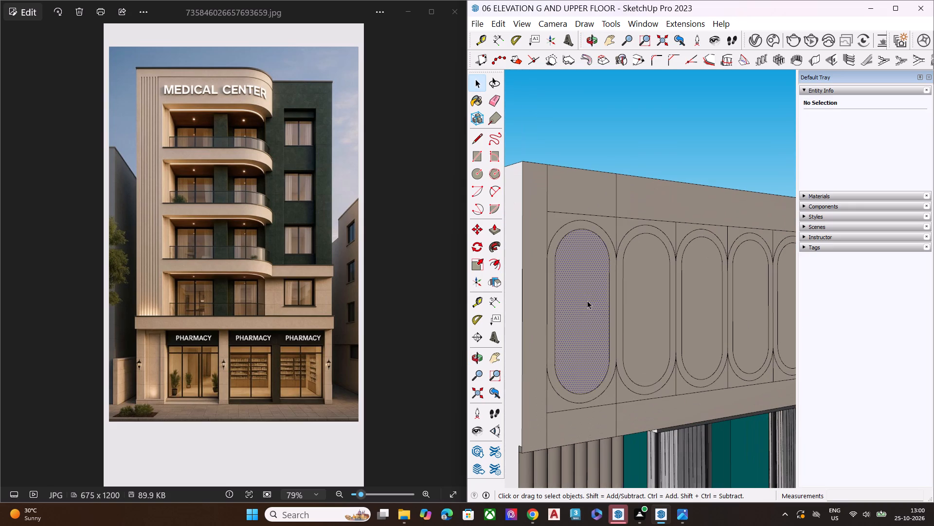
key(p)
click(599, 271)
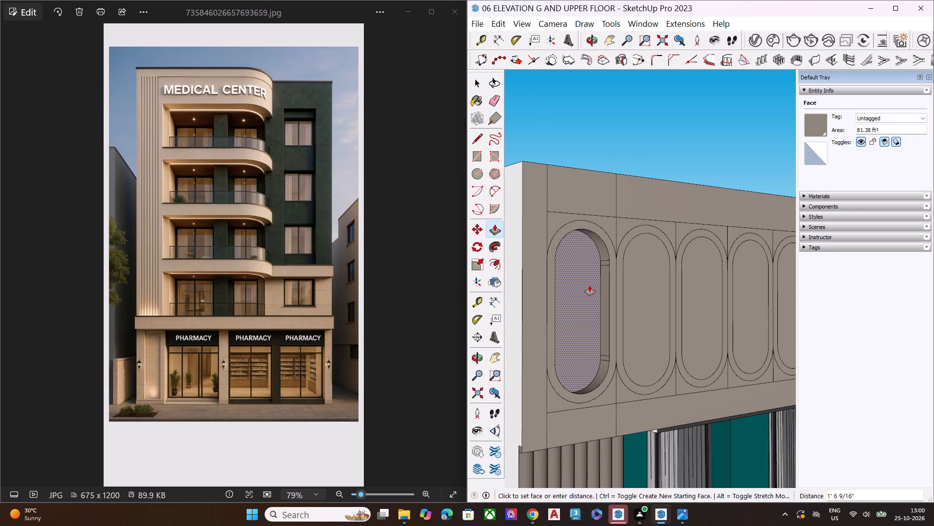
click(594, 283)
key(space)
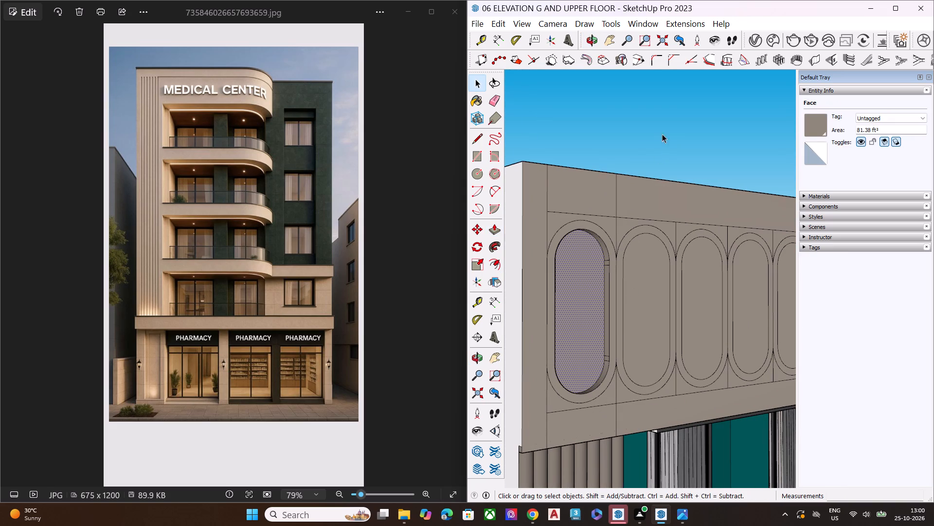
Repeat the same Push/Pull recess on the inner rounded faces of the second, third, fourth and fifth panels.
click(667, 122)
key(p)
double_click(652, 267)
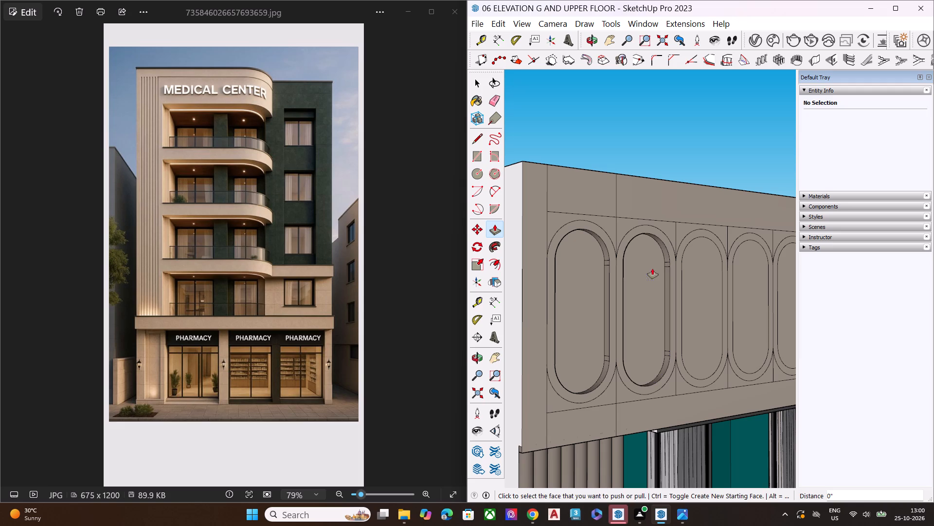
double_click(705, 274)
double_click(757, 283)
scroll(664, 294, down, 2)
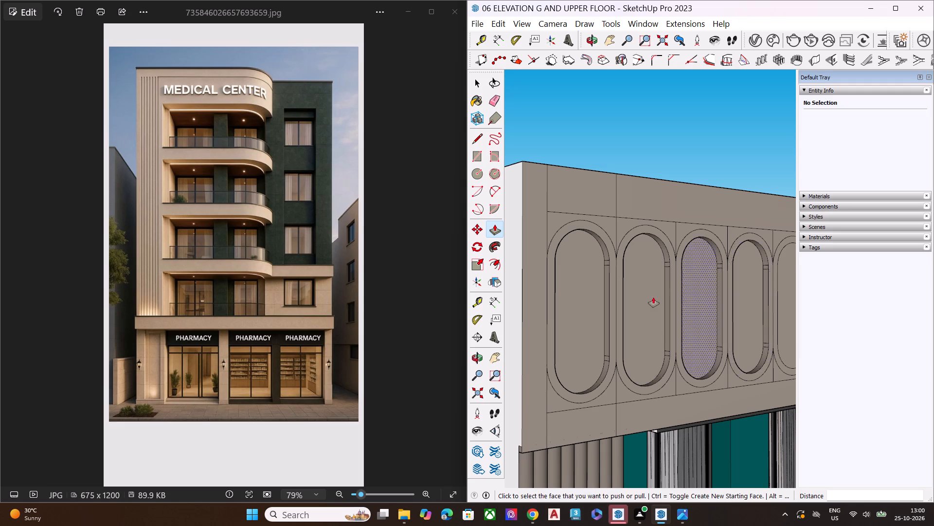
scroll(653, 297, down, 2)
double_click(760, 289)
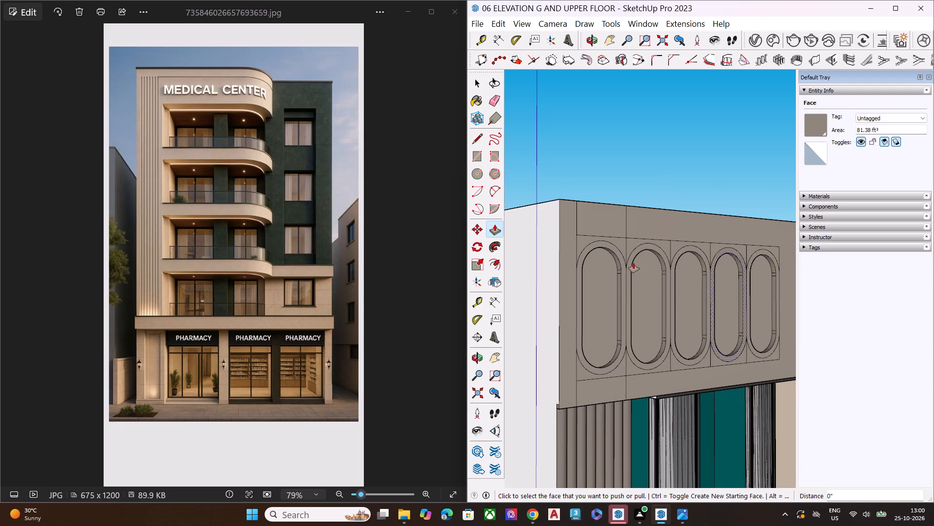
Pull the first panel's border slightly out of the parapet face with Push/Pull.
scroll(633, 262, up, 10)
key(space)
scroll(617, 249, up, 5)
click(629, 260)
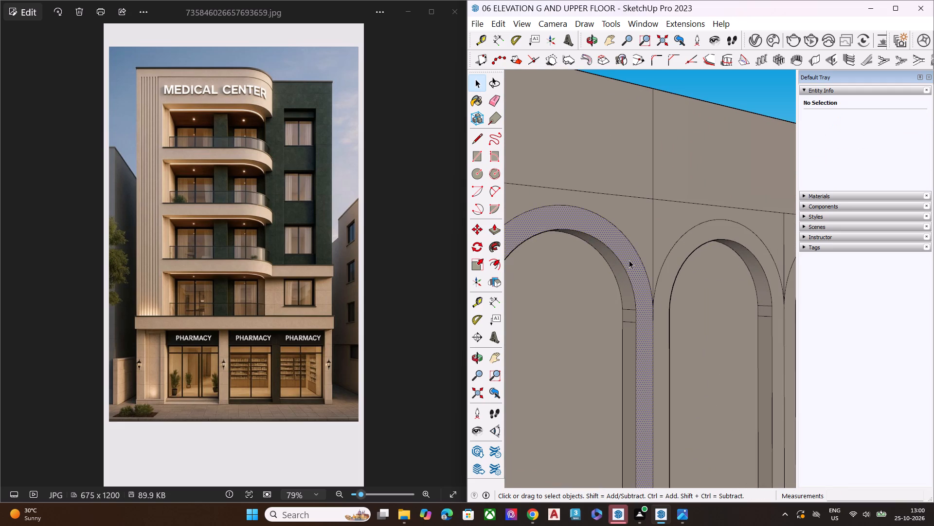
key(p)
click(629, 260)
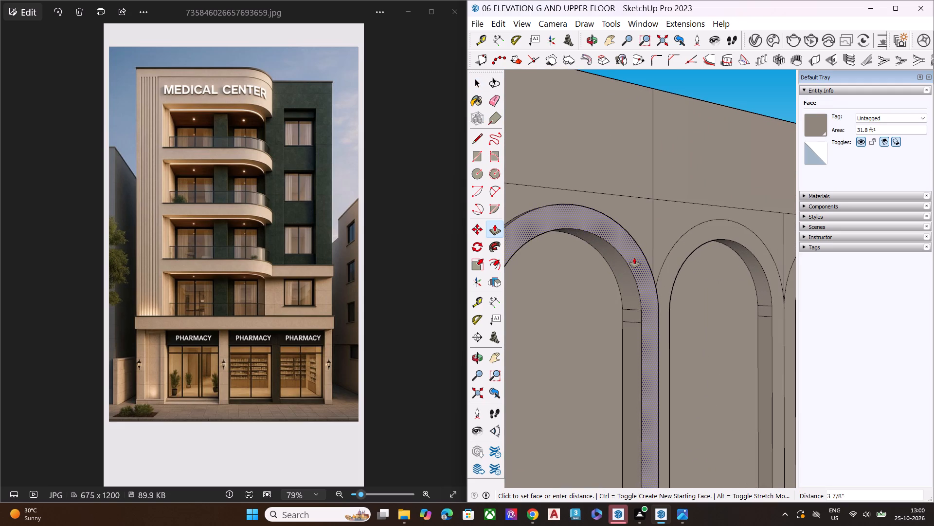
click(629, 262)
key(space)
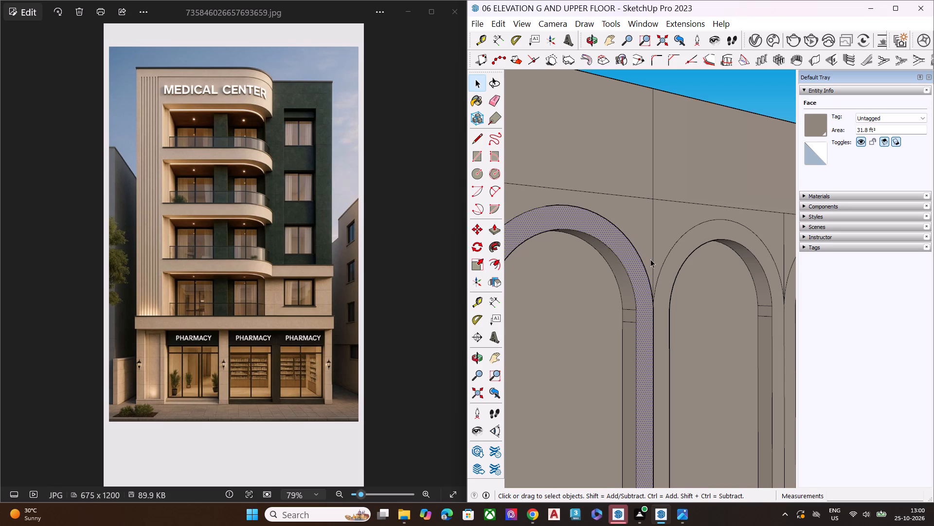
Push/Pull the first panel's border further out so that it stands clearly proud of the parapet face.
scroll(635, 269, down, 6)
scroll(610, 226, down, 5)
scroll(625, 237, up, 1)
middle_drag(611, 259, 646, 394)
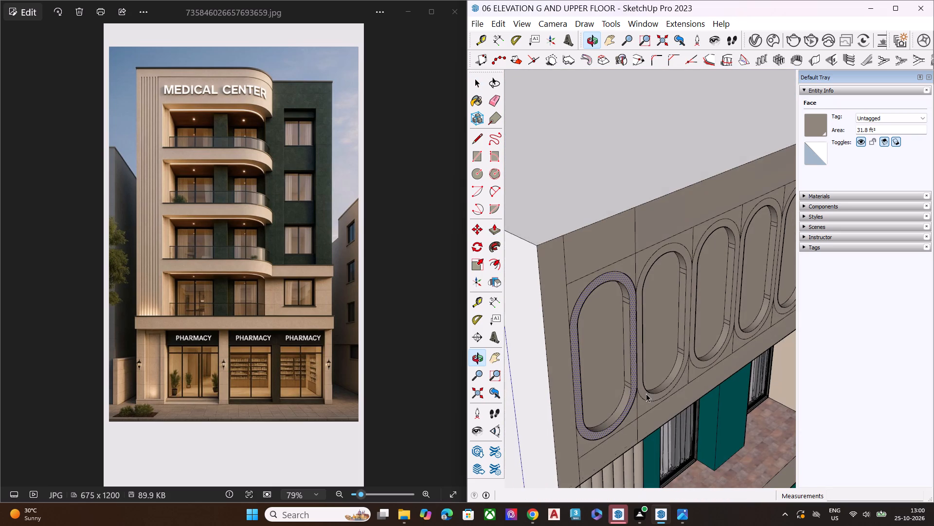
scroll(642, 291, up, 10)
middle_drag(546, 282, 674, 257)
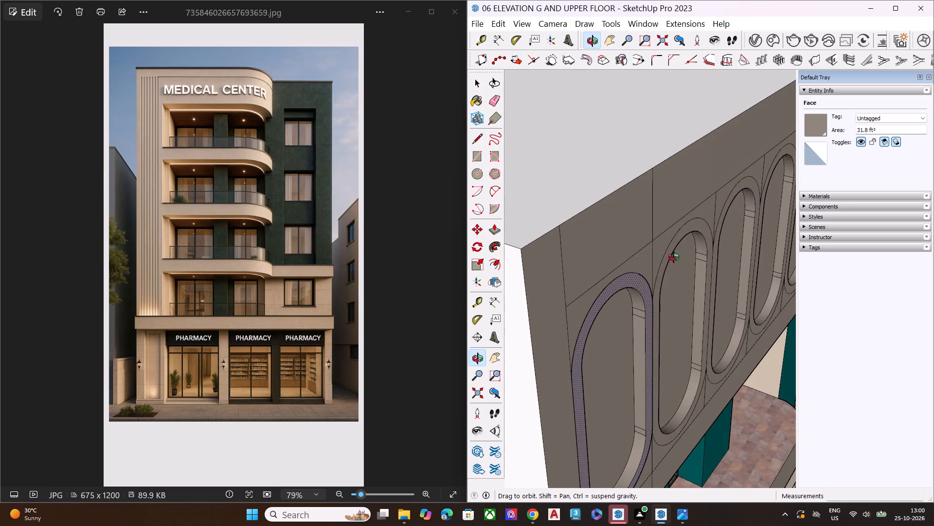
middle_drag(674, 257, 684, 233)
scroll(680, 237, up, 9)
scroll(633, 322, up, 2)
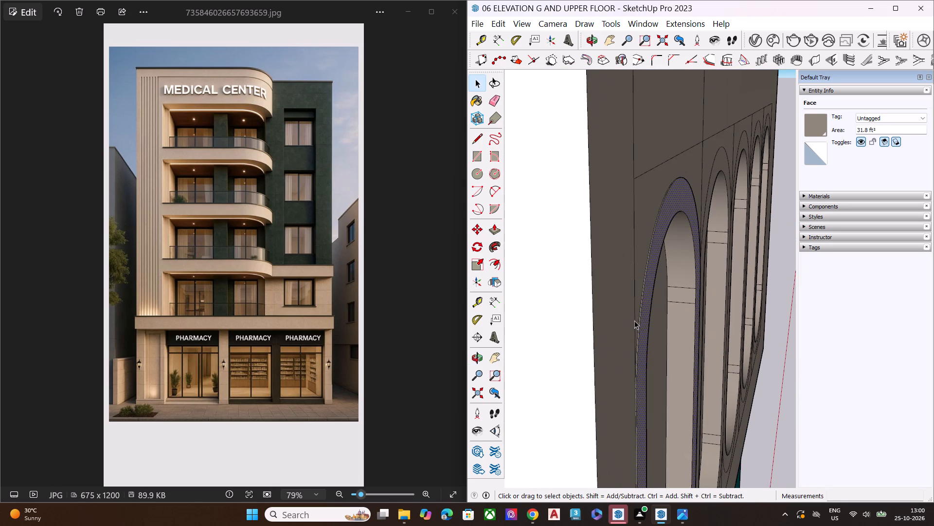
scroll(634, 320, up, 7)
key(p)
click(652, 302)
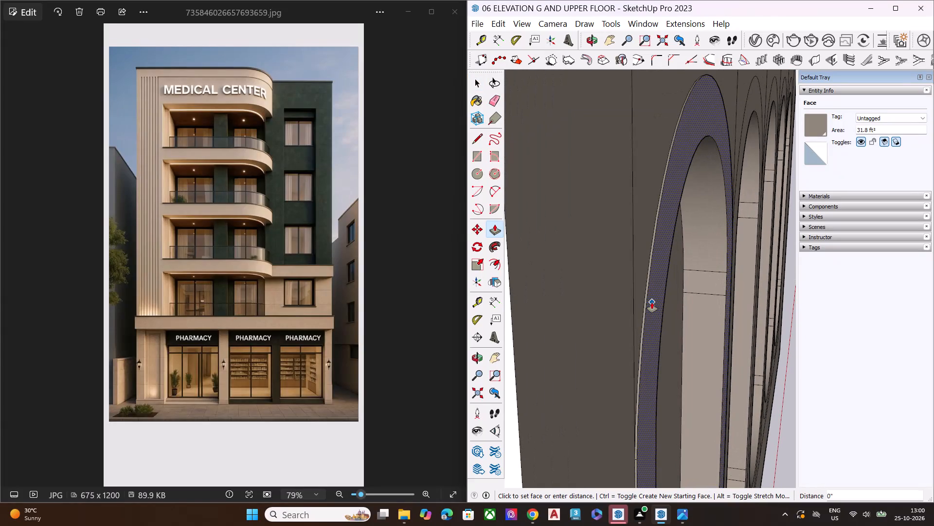
click(665, 300)
key(space)
Examine the first panel's border from close up, below and in front, with nothing left selected.
scroll(579, 301, down, 4)
scroll(576, 303, up, 2)
scroll(576, 303, down, 1)
scroll(576, 303, up, 1)
scroll(576, 303, down, 2)
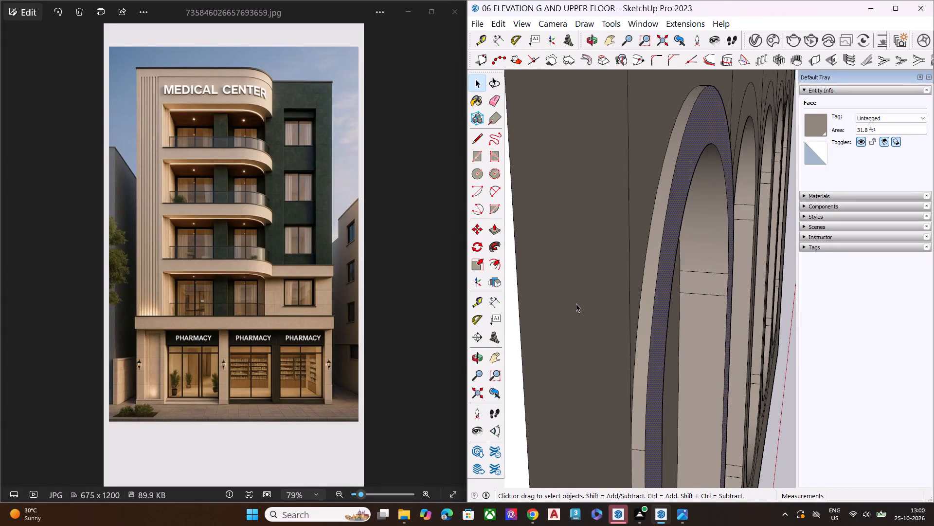
scroll(576, 303, down, 10)
scroll(575, 304, down, 11)
middle_drag(623, 325, 564, 214)
scroll(552, 211, up, 1)
scroll(552, 211, down, 2)
scroll(550, 211, up, 1)
scroll(546, 213, down, 19)
middle_drag(650, 308, 631, 312)
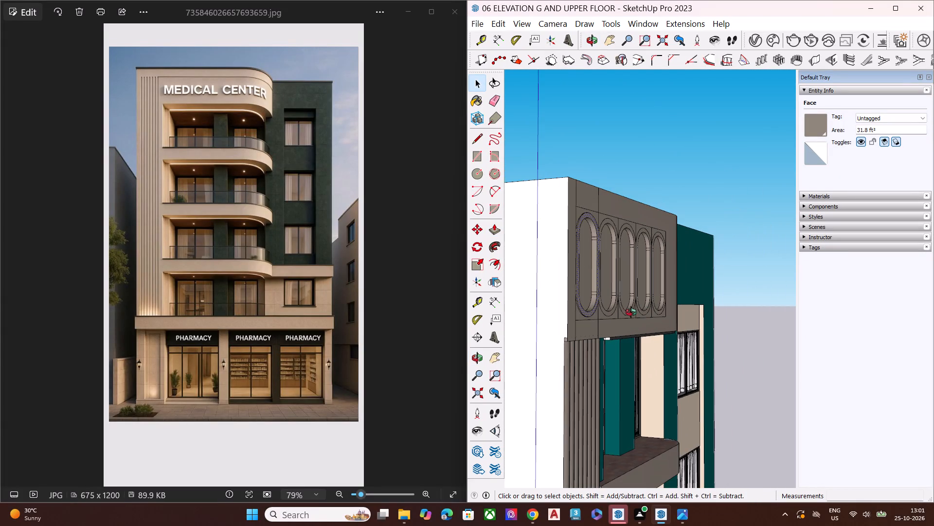
middle_drag(631, 312, 555, 316)
click(646, 126)
Repeat the same Push/Pull distance on the borders of the second, third, fourth and fifth panels.
scroll(618, 185, up, 1)
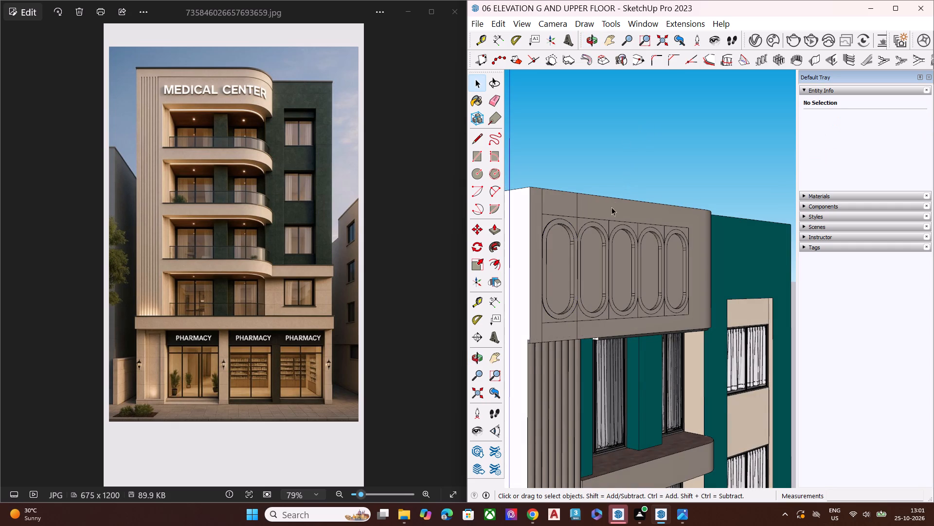
scroll(619, 260, up, 3)
key(space)
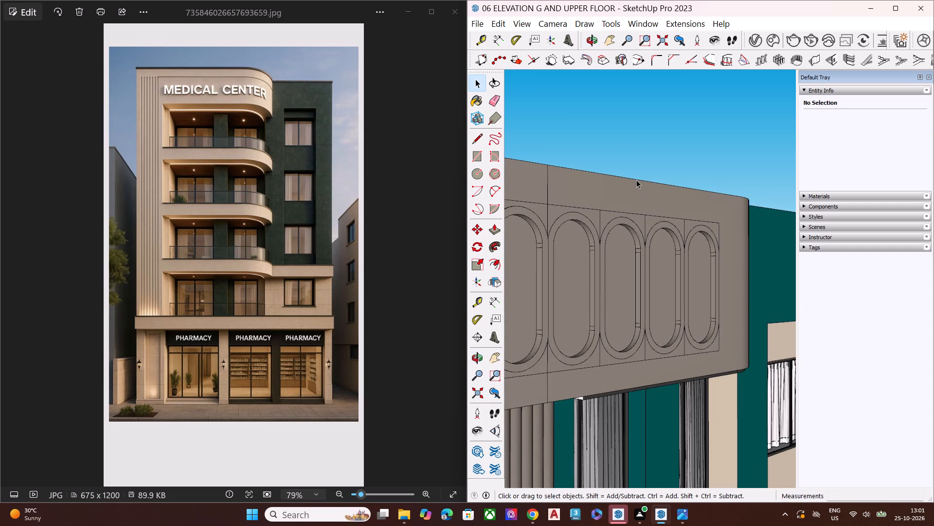
key(p)
scroll(595, 228, up, 6)
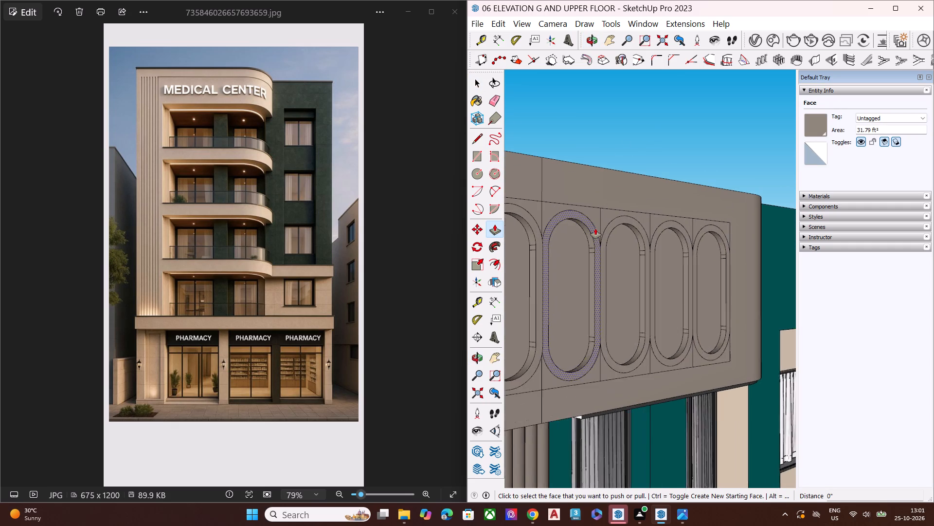
scroll(599, 240, up, 6)
double_click(602, 248)
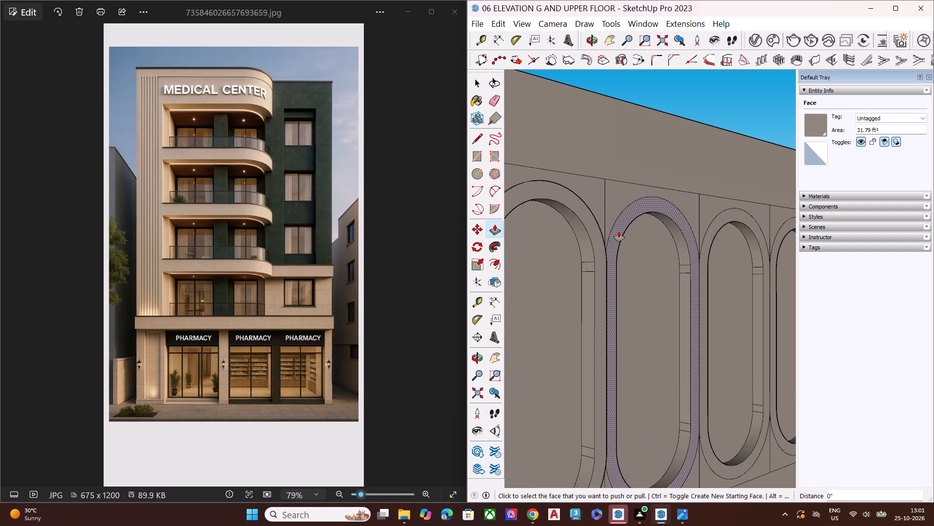
double_click(619, 231)
double_click(714, 228)
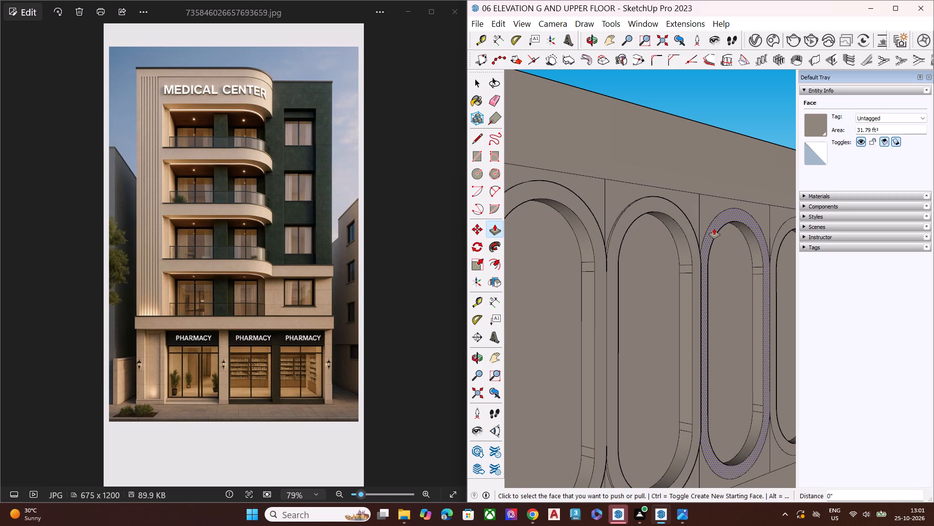
scroll(625, 244, down, 2)
scroll(618, 246, up, 1)
scroll(615, 247, down, 4)
scroll(718, 242, up, 9)
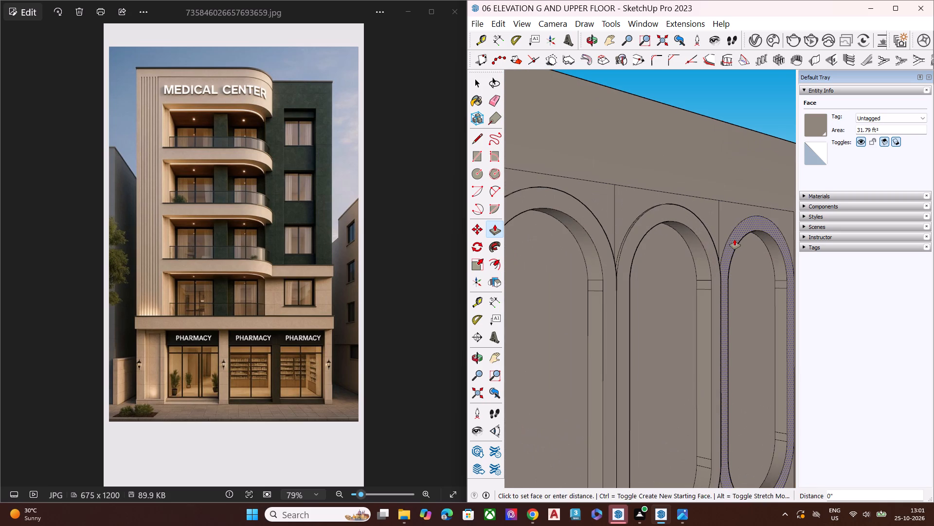
double_click(735, 239)
key(space)
Erase the leftover guide edges above and between the third, fourth and fifth panels, including the upper edge beside the fifth.
scroll(665, 213, down, 7)
middle_drag(709, 192, 666, 262)
scroll(665, 256, up, 5)
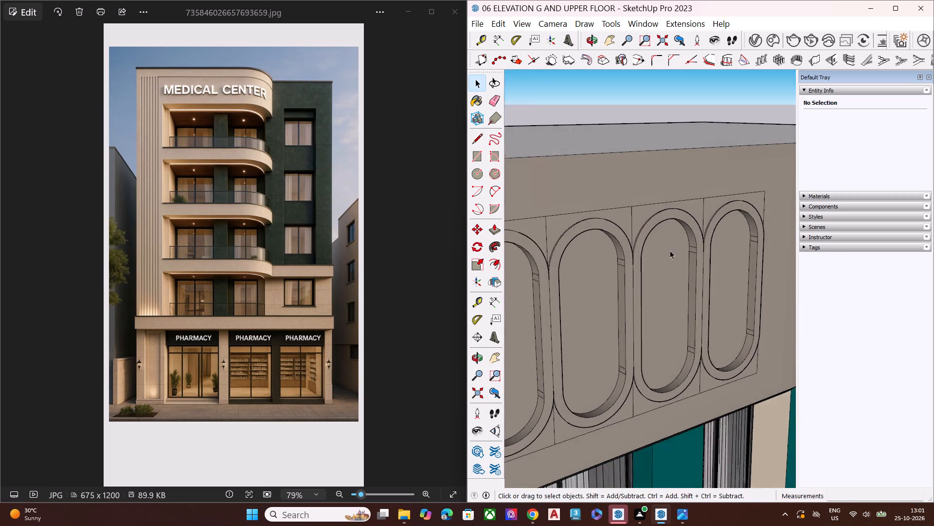
scroll(670, 250, up, 5)
key(e)
click(610, 201)
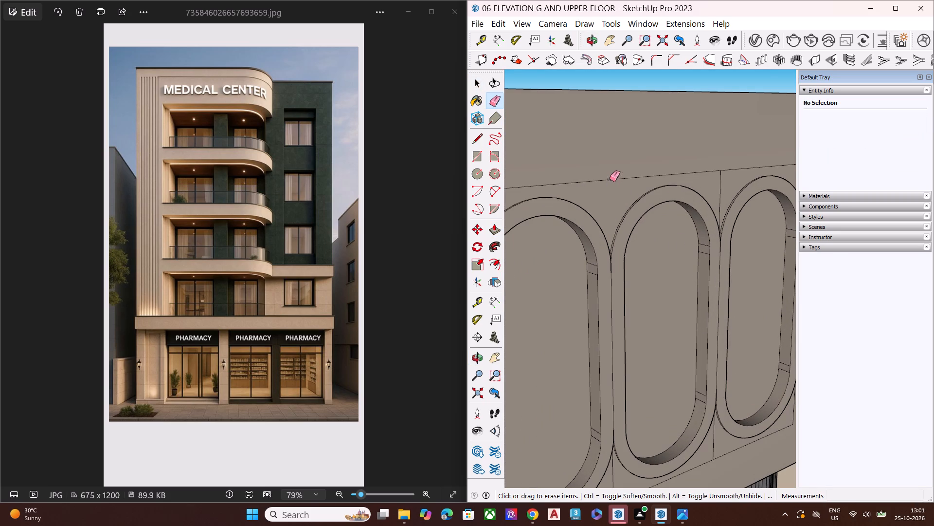
click(610, 179)
click(721, 187)
click(730, 171)
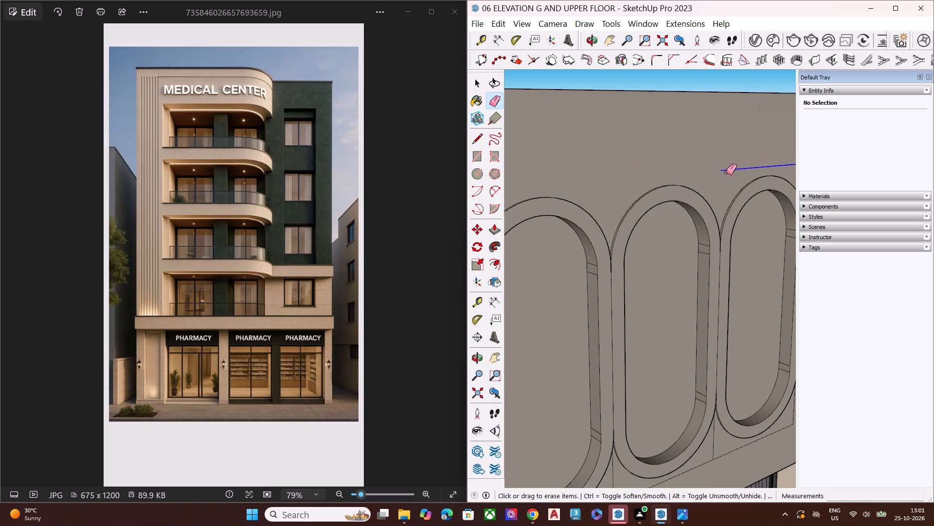
scroll(708, 191, down, 9)
click(770, 190)
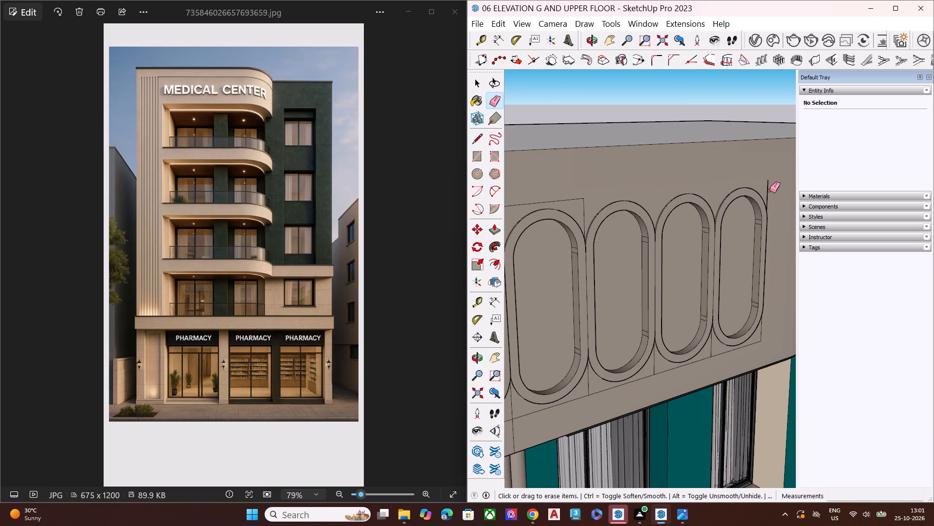
click(767, 192)
Erase the leftover edges above and beside the tops of the first two panels, including the verticals up to the parapet's top.
scroll(767, 192, down, 7)
scroll(607, 223, up, 7)
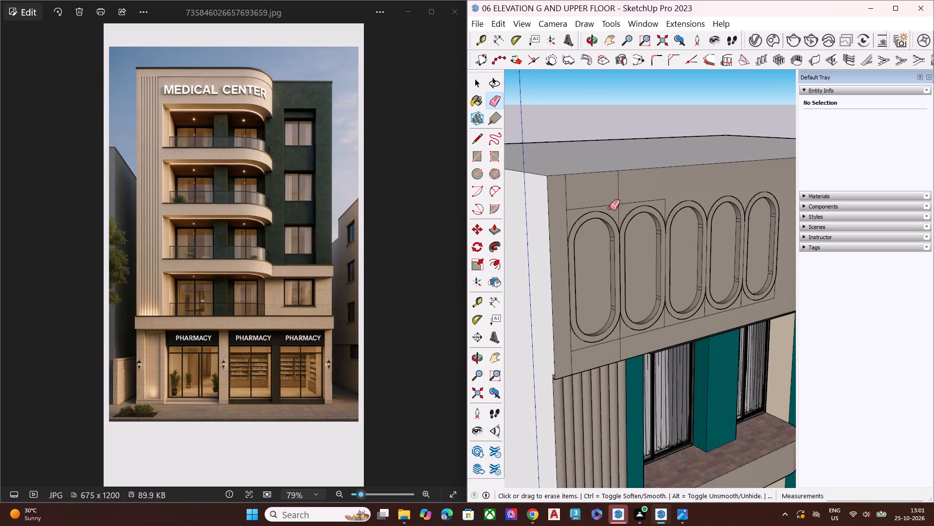
click(624, 194)
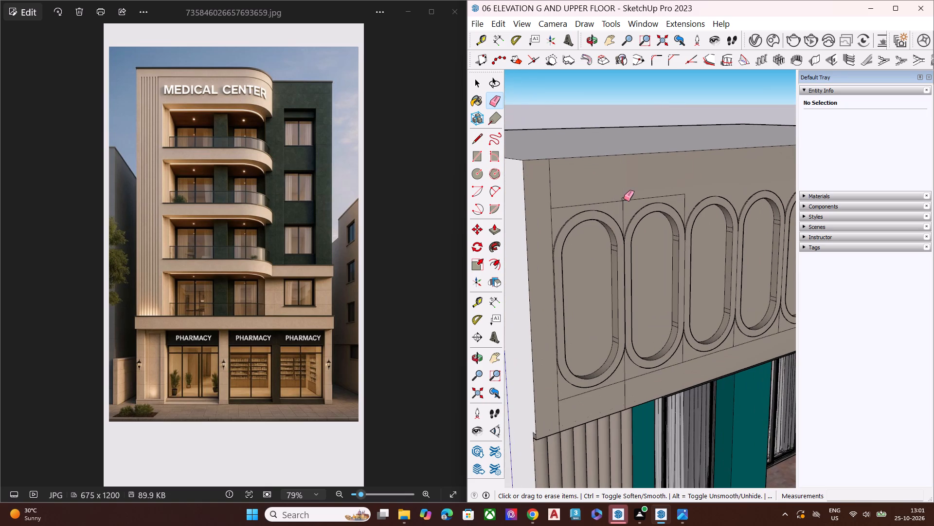
click(624, 199)
click(629, 200)
click(625, 211)
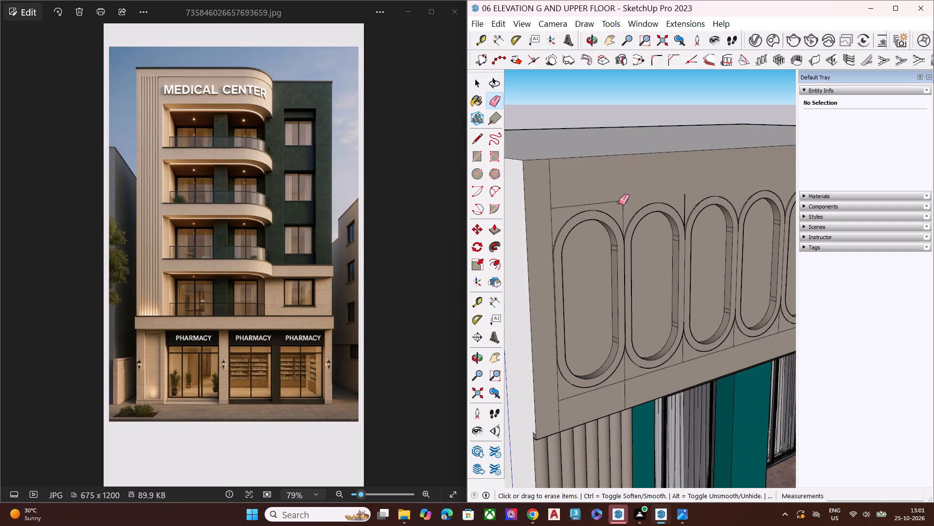
click(618, 202)
click(624, 210)
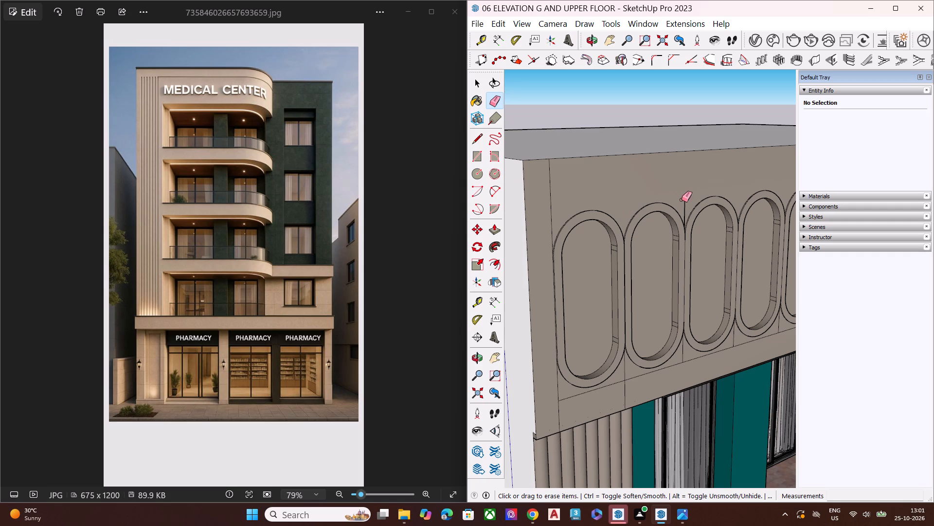
click(685, 207)
click(552, 206)
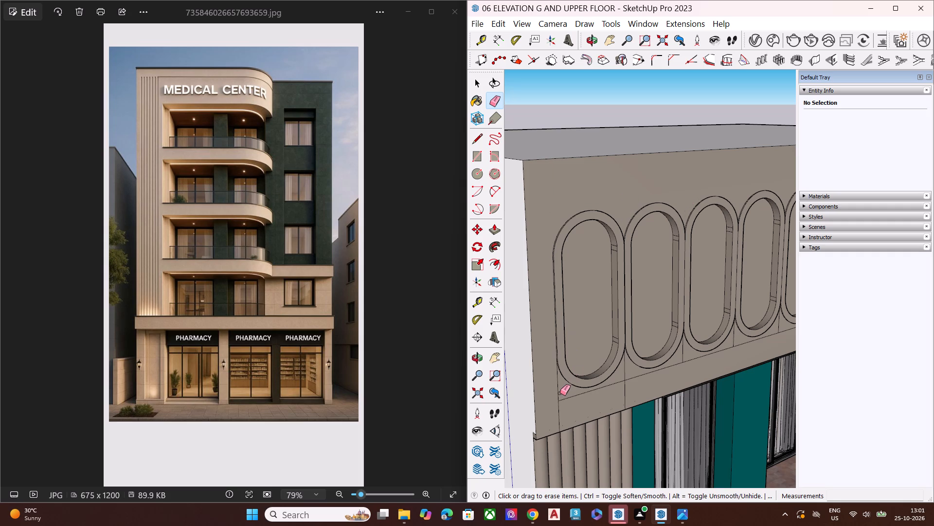
Erase the leftover horizontal and vertical edges below the first, second and third panels, down to the parapet's lower edge.
click(559, 393)
click(566, 396)
click(566, 398)
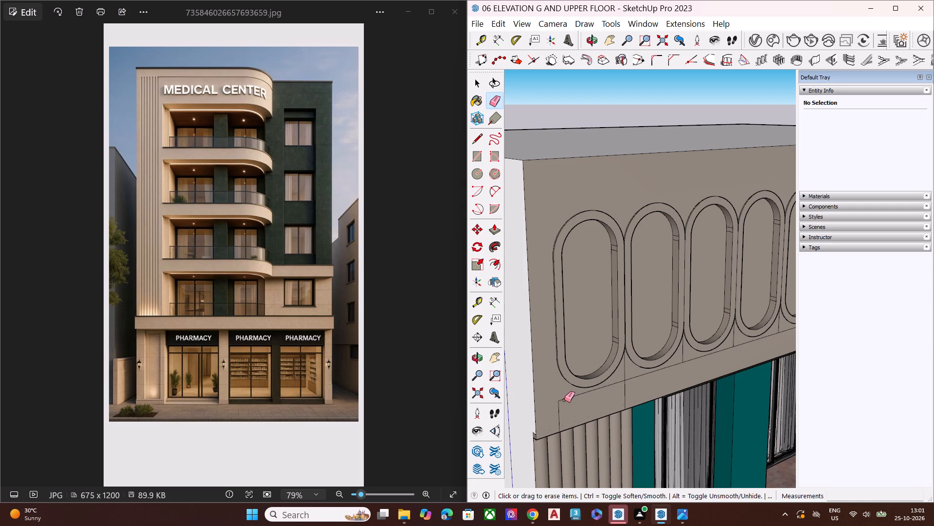
click(560, 408)
click(558, 410)
click(626, 393)
click(627, 371)
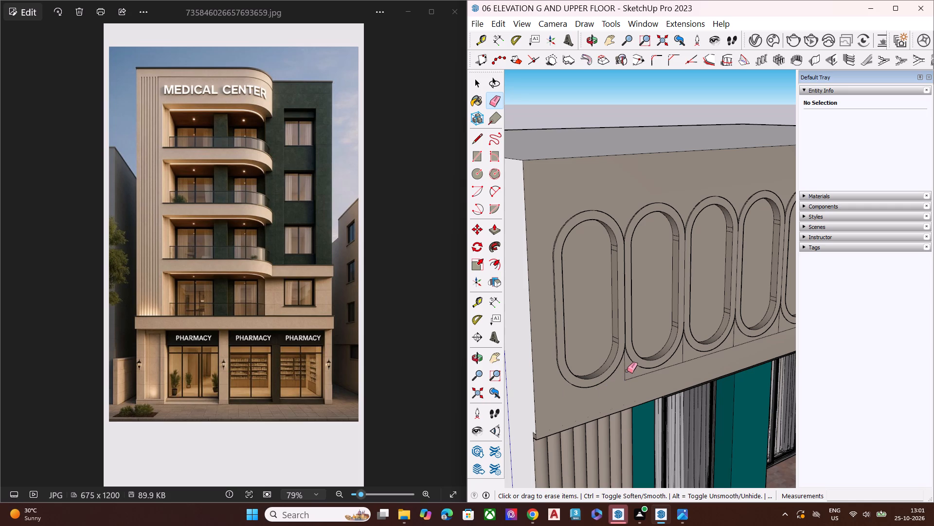
click(630, 379)
click(624, 370)
click(684, 354)
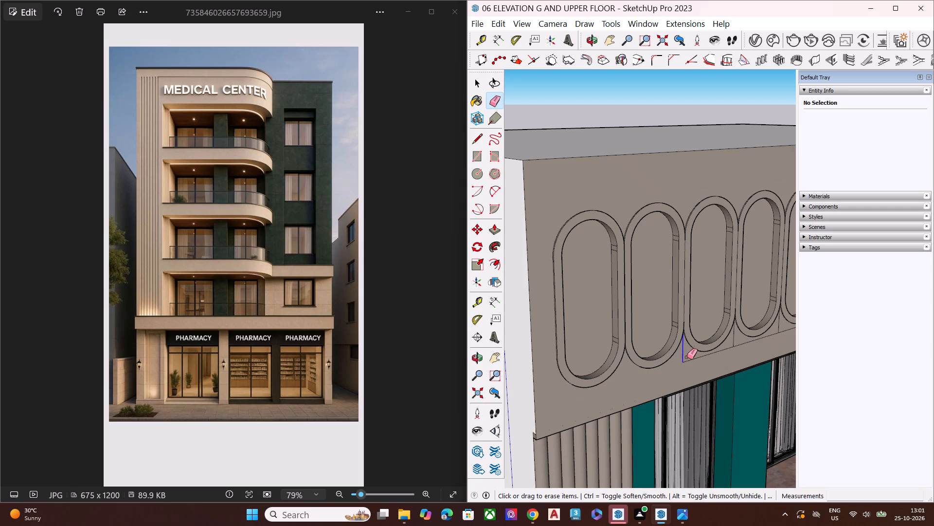
click(689, 360)
Erase the leftover horizontal and vertical edges below and beside the fourth and fifth panels.
scroll(491, 328, down, 7)
scroll(568, 336, down, 8)
middle_drag(647, 387, 611, 313)
scroll(686, 321, up, 10)
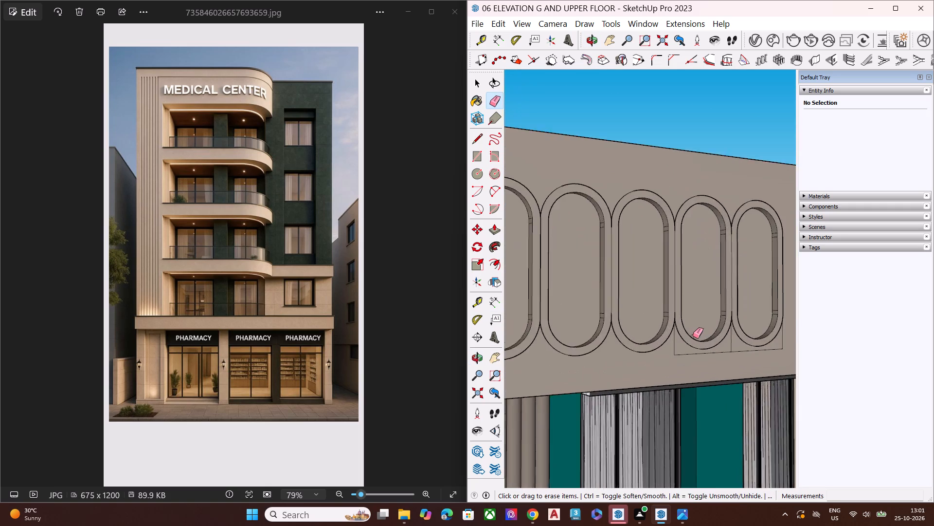
click(666, 352)
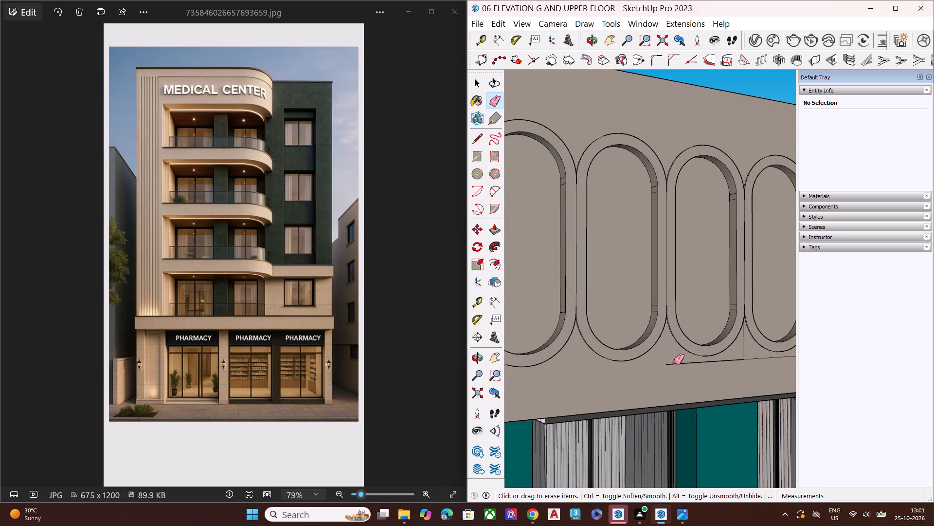
click(675, 363)
click(744, 350)
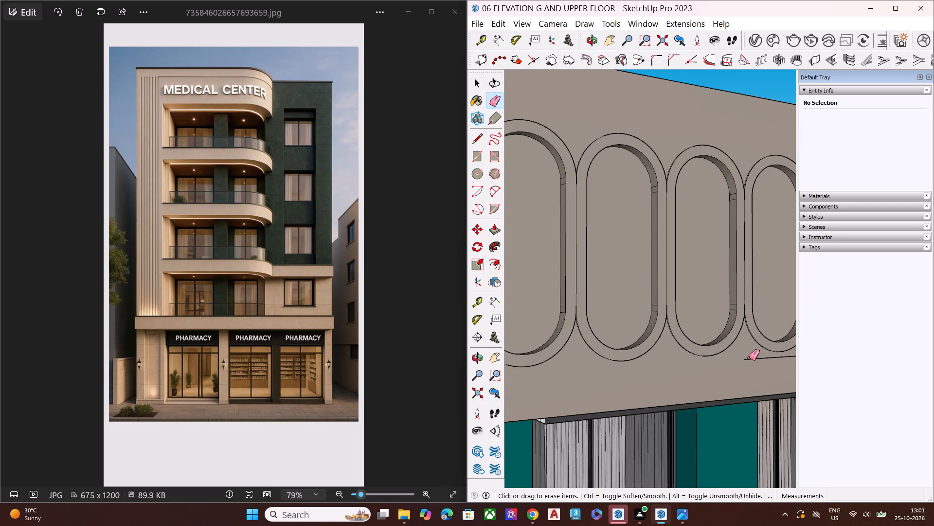
click(749, 358)
scroll(662, 340, down, 7)
scroll(746, 333, up, 9)
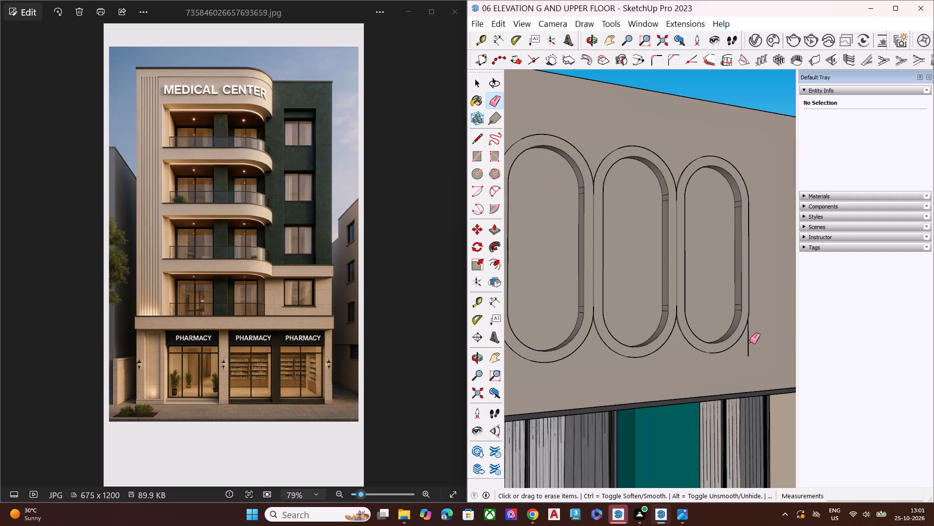
click(750, 341)
click(748, 344)
Review the cleaned-up parapet with its five rounded panels from the front, together with the floors below.
scroll(736, 319, down, 9)
scroll(665, 309, down, 2)
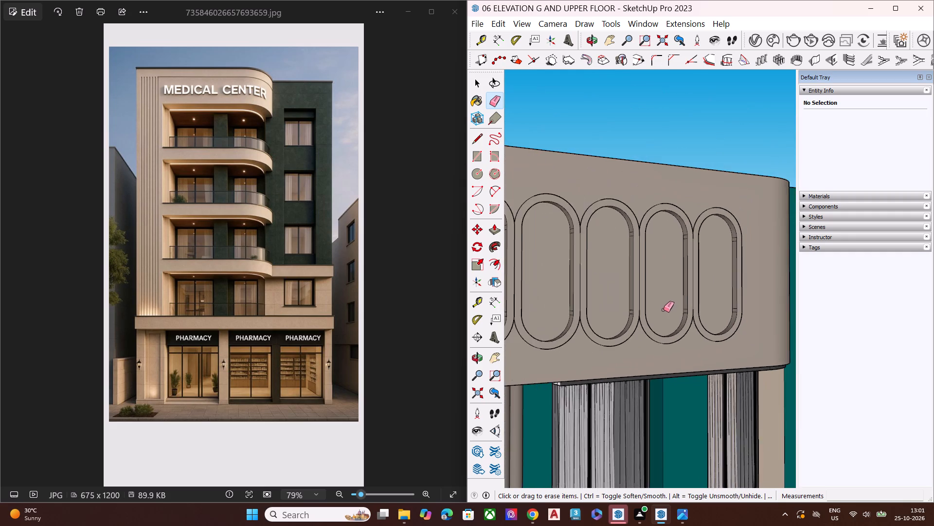
scroll(664, 310, down, 6)
middle_drag(694, 345, 583, 352)
scroll(555, 333, down, 4)
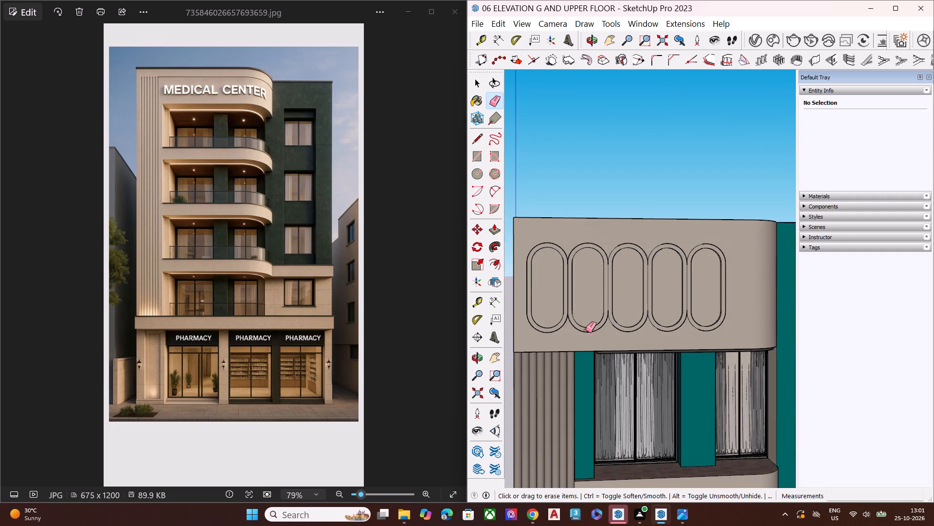
scroll(586, 330, down, 5)
scroll(627, 319, down, 17)
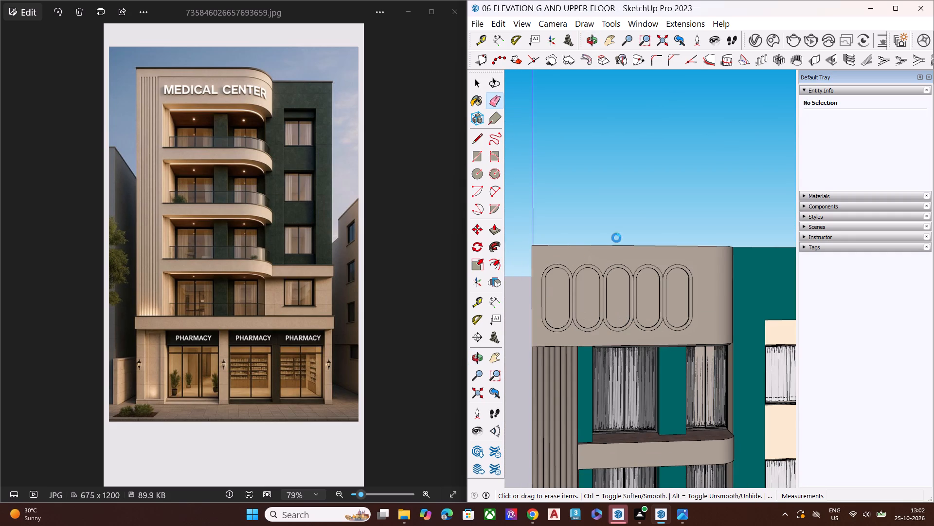
scroll(644, 262, down, 7)
scroll(606, 294, down, 1)
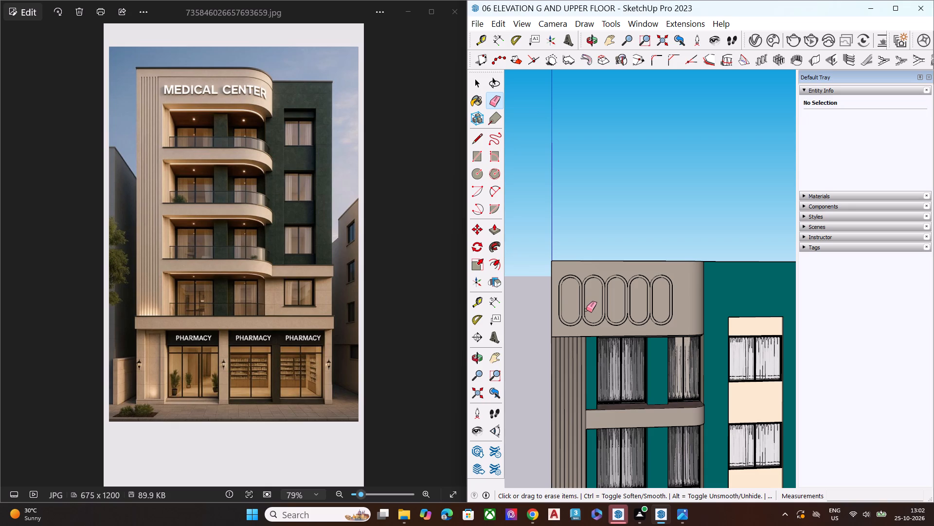
key(space)
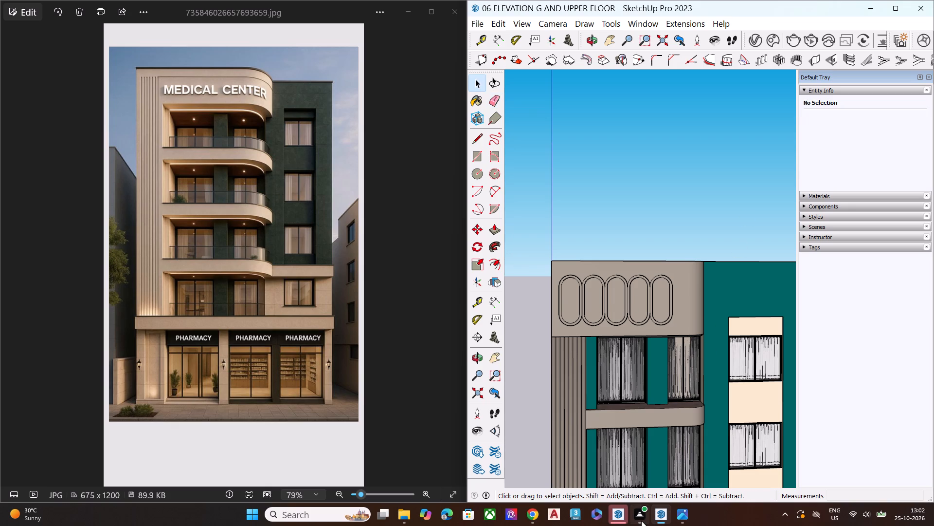
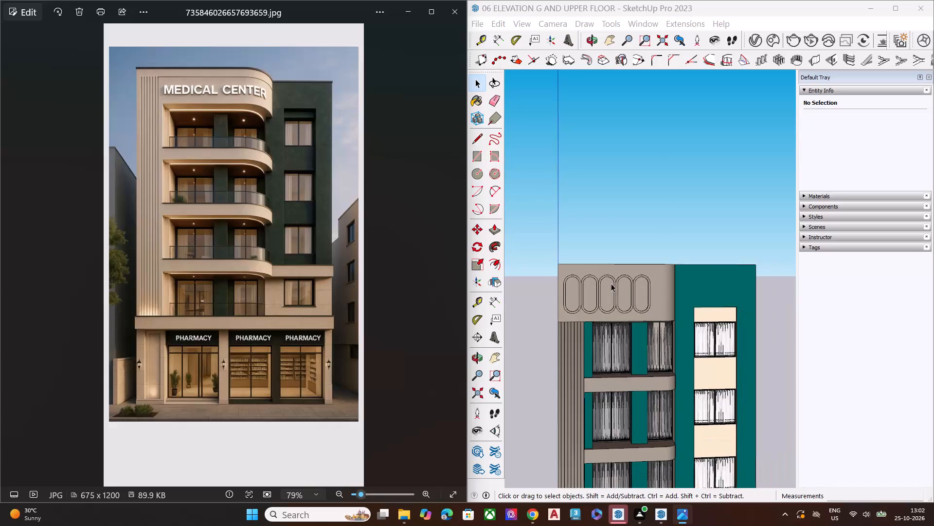
Examine the whole facade from the front and both sides, comparing the storefront, balconies and window column with the reference image.
scroll(625, 303, down, 7)
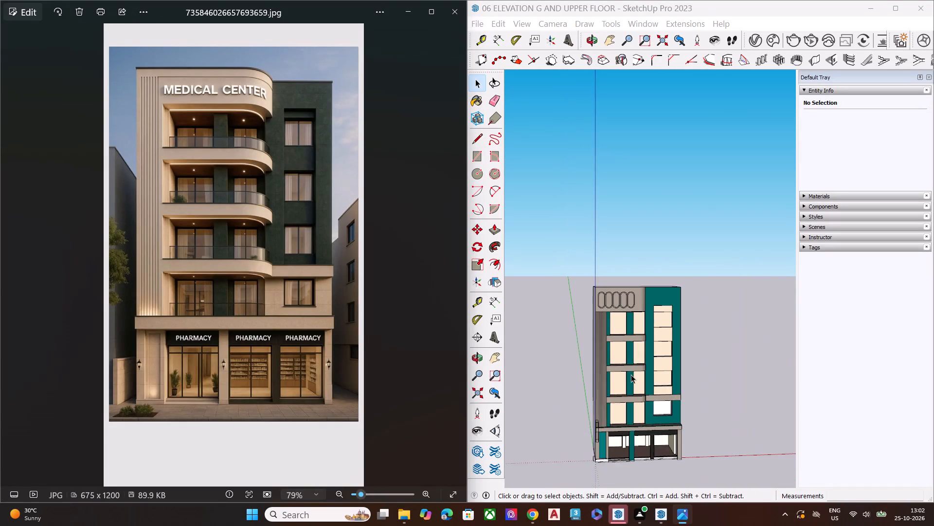
middle_drag(631, 375, 709, 374)
scroll(657, 443, up, 7)
middle_drag(618, 447, 636, 337)
scroll(636, 337, up, 1)
key(space)
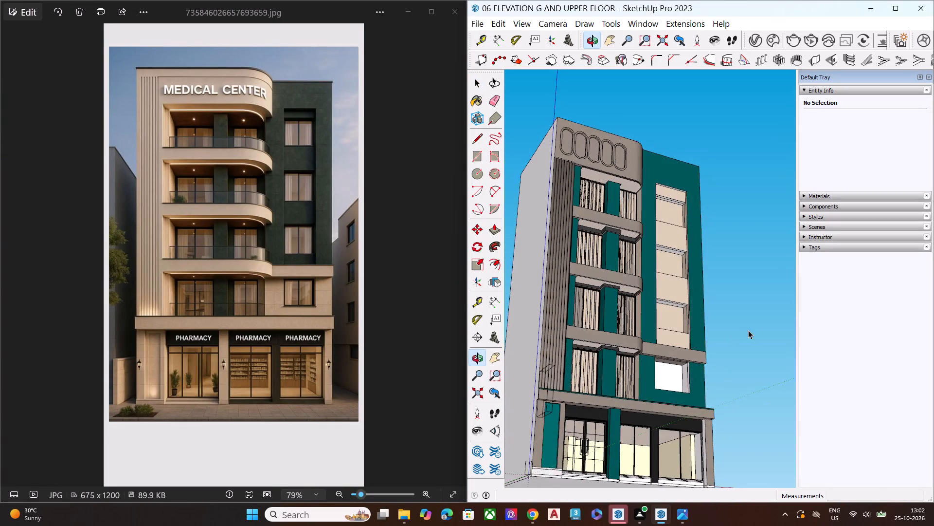
double_click(754, 330)
key(space)
key(space)
middle_click(682, 232)
scroll(682, 232, up, 8)
scroll(682, 265, down, 4)
scroll(681, 275, up, 1)
scroll(681, 282, down, 2)
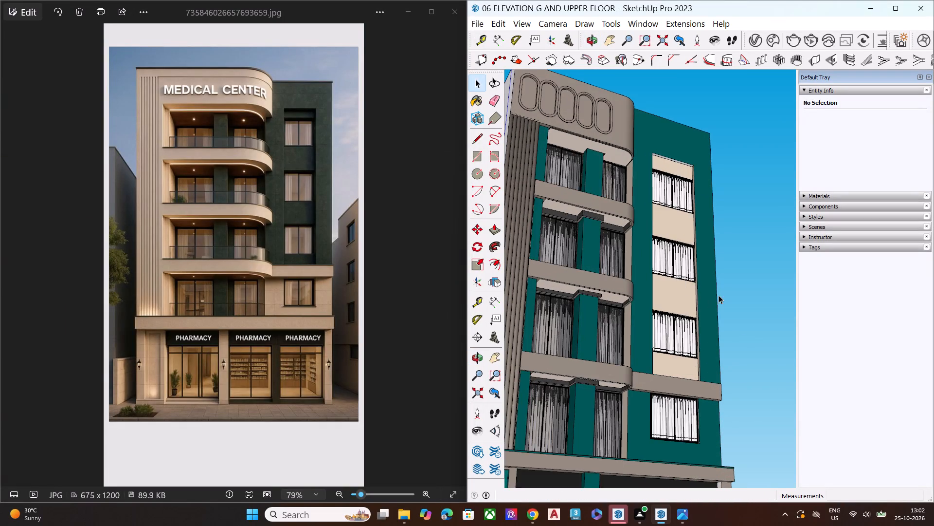
double_click(749, 299)
scroll(734, 296, up, 1)
middle_drag(734, 296, 526, 322)
scroll(571, 277, up, 2)
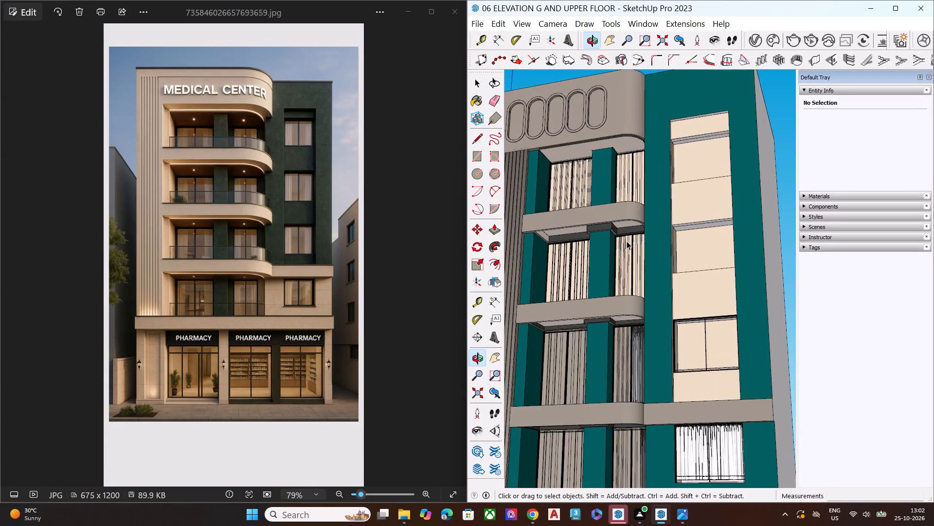
scroll(642, 245, down, 9)
middle_drag(676, 281, 678, 357)
scroll(666, 423, up, 5)
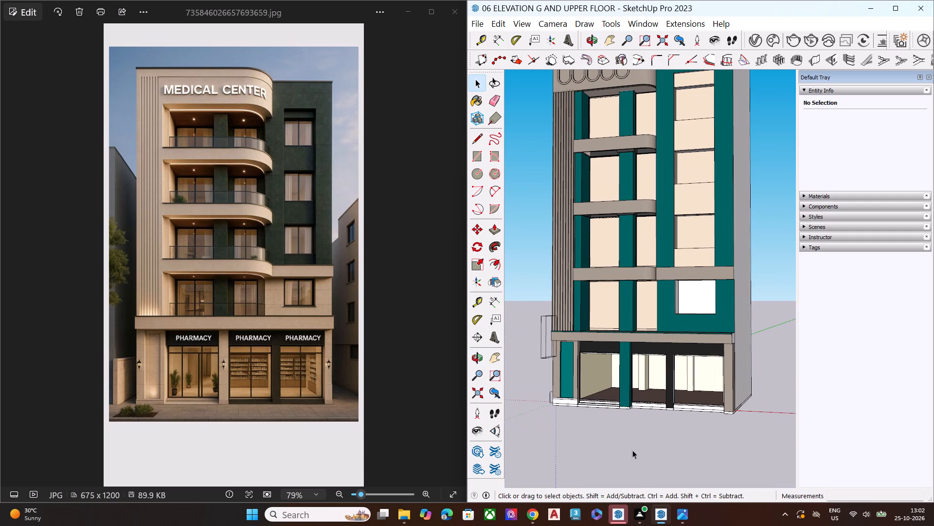
click(632, 450)
scroll(560, 398, down, 4)
middle_drag(646, 393, 765, 394)
scroll(765, 394, up, 2)
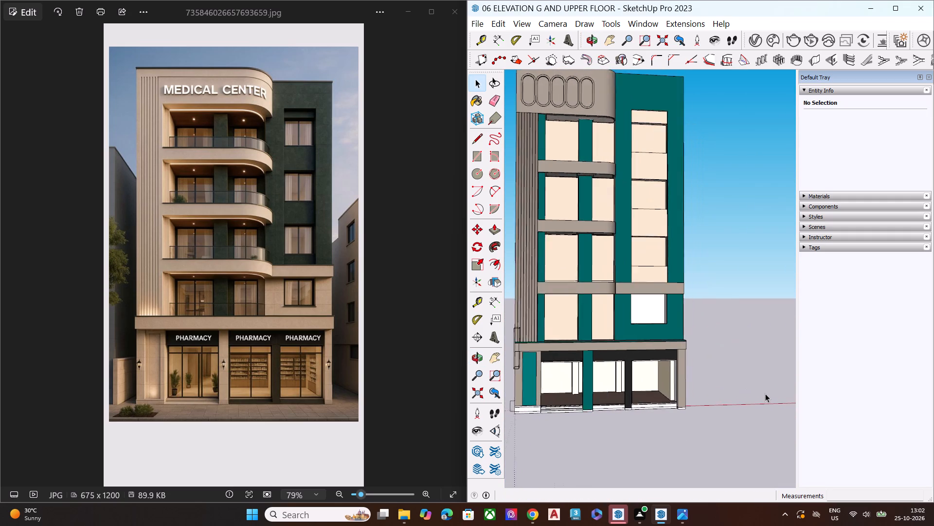
scroll(765, 394, up, 1)
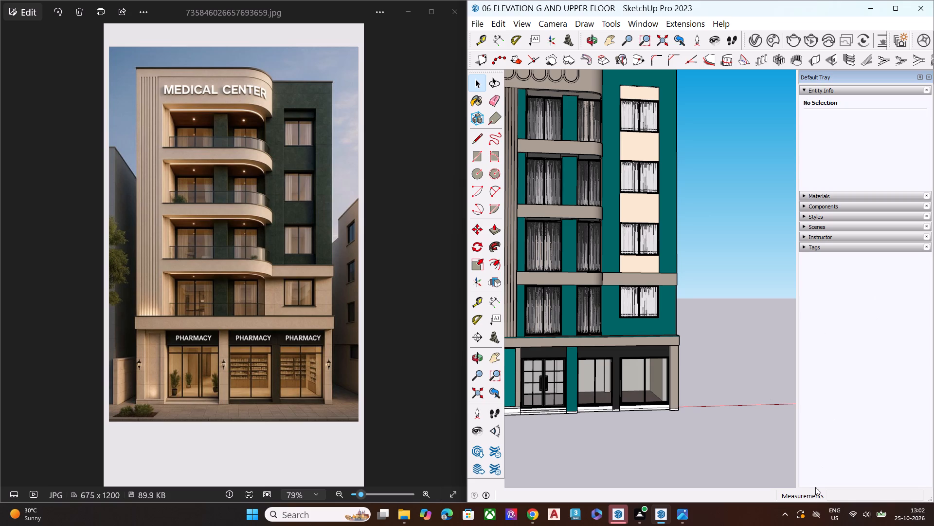
Inspect the balcony bands, their undersides, the window recesses and the roofline from low, high and oblique angles.
scroll(630, 294, down, 6)
middle_drag(666, 372, 611, 387)
scroll(611, 357, up, 9)
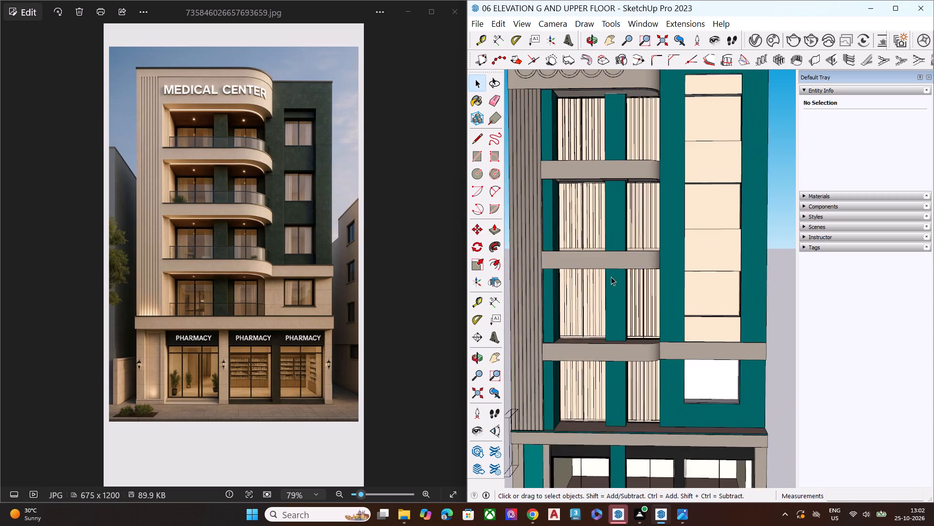
scroll(606, 283, down, 1)
scroll(605, 284, up, 2)
key(space)
scroll(605, 285, down, 1)
scroll(601, 289, up, 4)
scroll(599, 293, down, 2)
middle_drag(613, 314, 681, 266)
middle_drag(526, 318, 755, 290)
scroll(663, 278, up, 5)
scroll(660, 274, down, 2)
scroll(659, 272, up, 6)
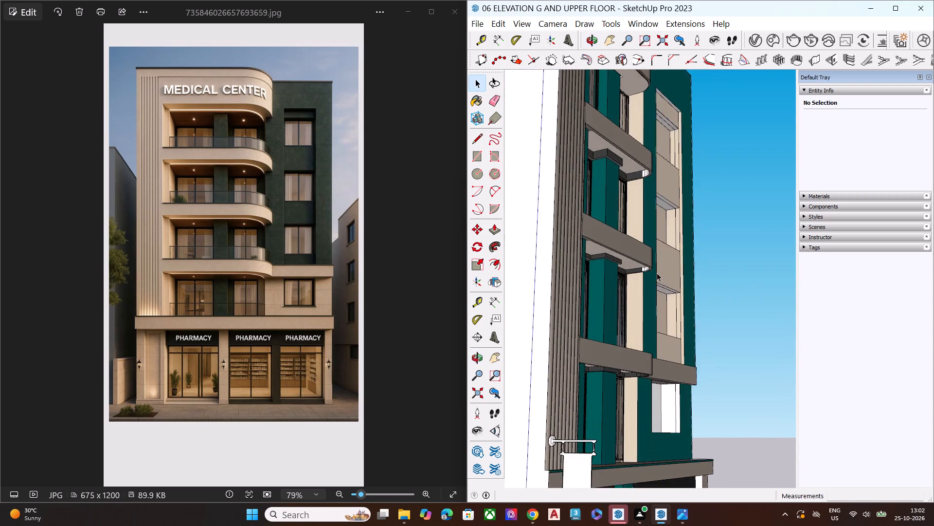
scroll(657, 273, down, 8)
middle_drag(691, 339, 533, 338)
middle_drag(667, 339, 612, 184)
scroll(699, 282, up, 9)
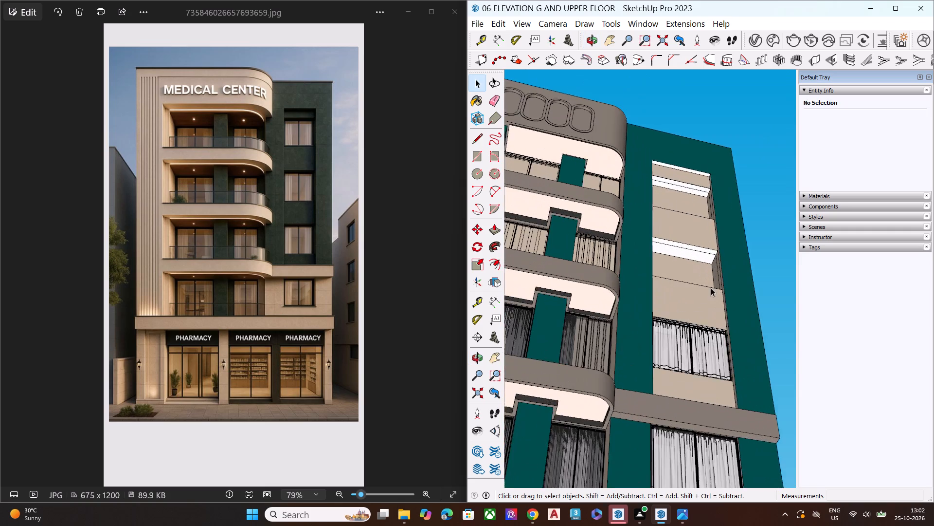
scroll(688, 296, down, 8)
middle_drag(677, 302, 567, 443)
key(space)
middle_drag(609, 239, 635, 398)
middle_drag(602, 337, 729, 323)
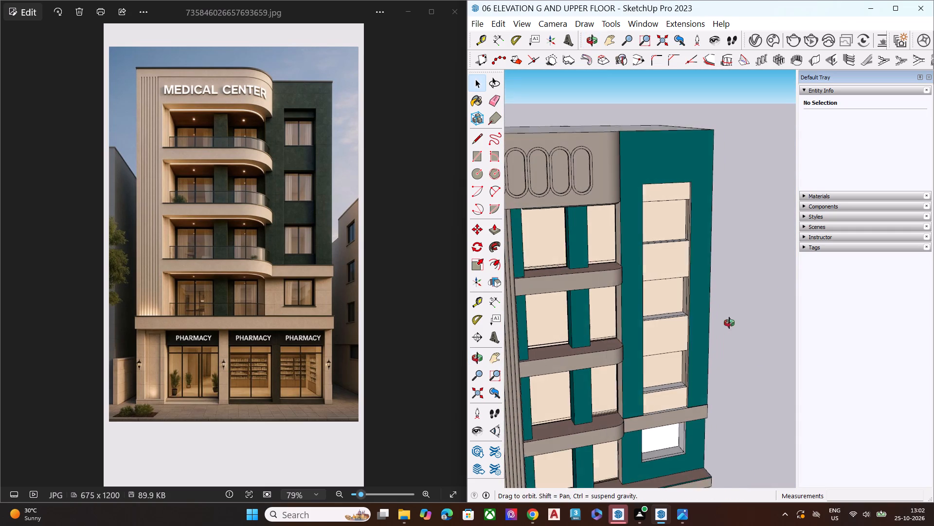
middle_drag(729, 323, 732, 322)
key(space)
scroll(676, 285, down, 7)
middle_drag(667, 313, 676, 242)
key(space)
click(695, 376)
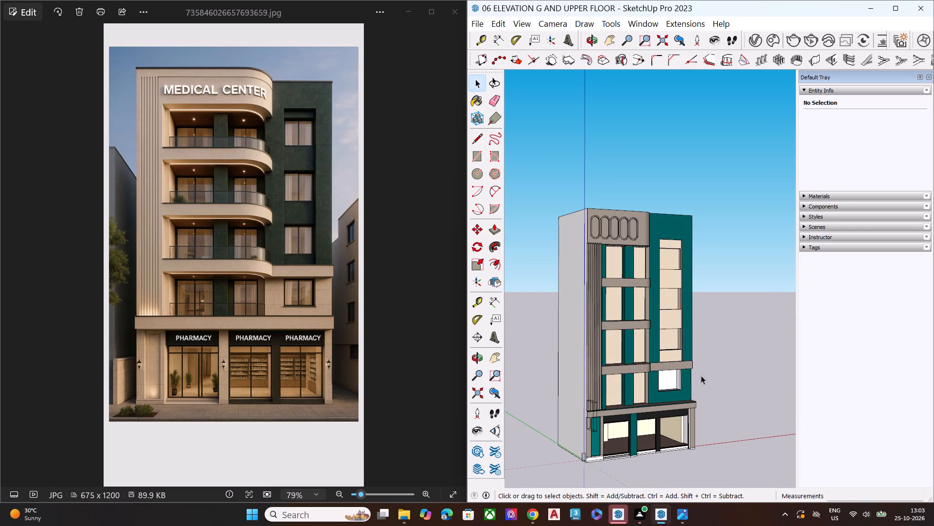
double_click(734, 409)
middle_drag(711, 432, 651, 411)
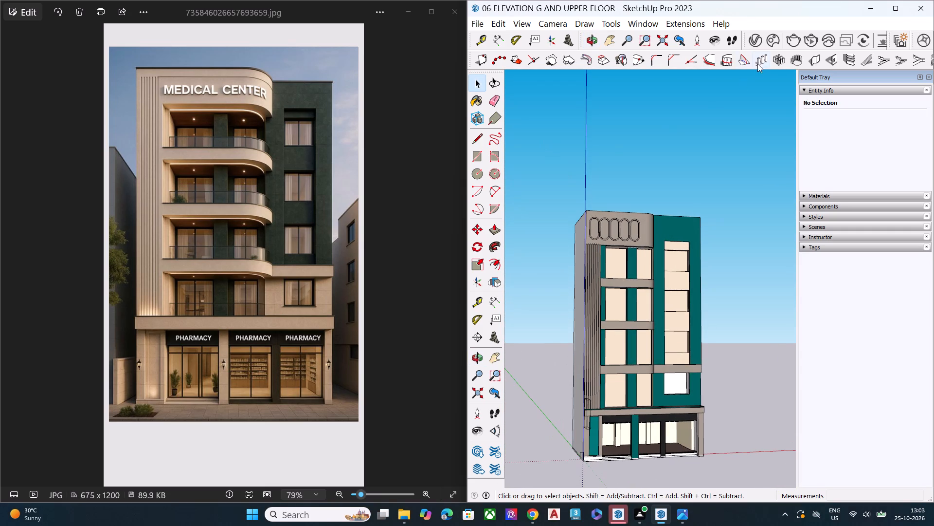
Browse the Urban & Street Design models under 3D Models > Architecture in Chaos Cosmos, then close the browser and V-Ray Asset Editor.
click(755, 44)
click(262, 88)
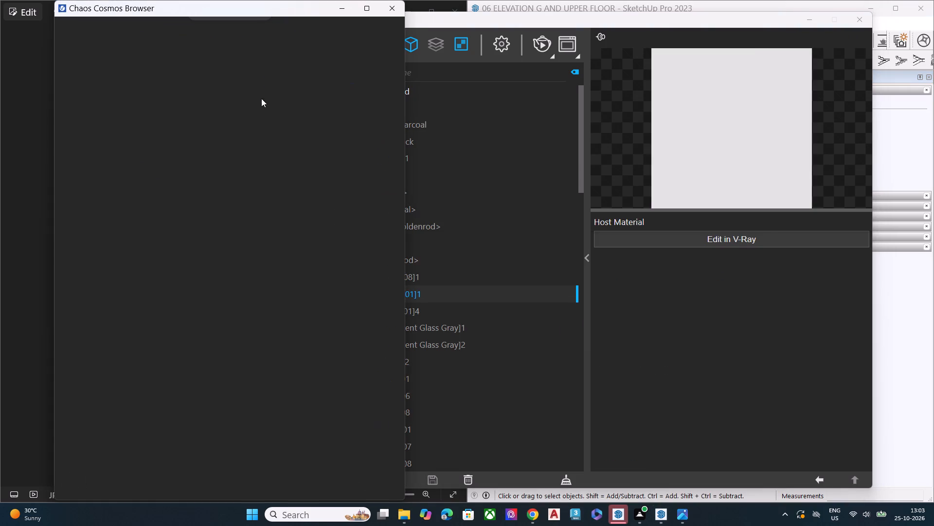
click(171, 54)
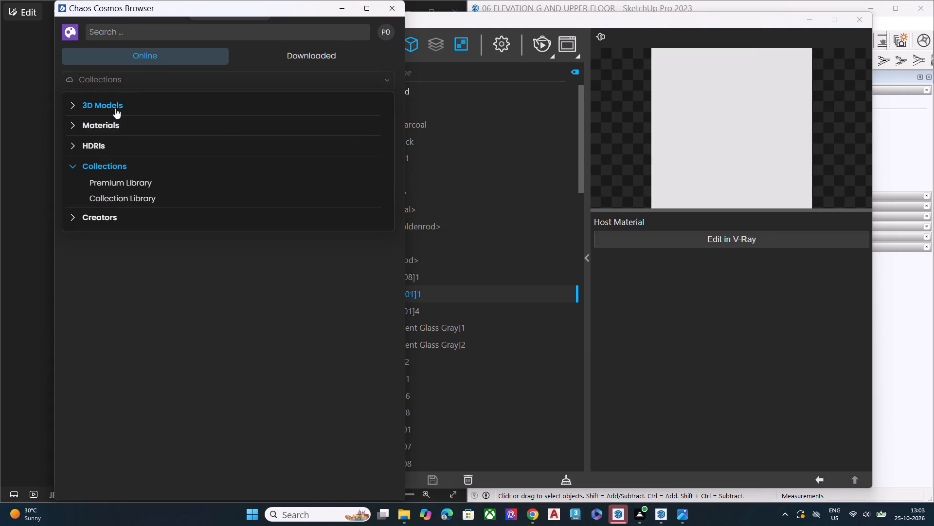
click(115, 124)
click(115, 124)
click(117, 88)
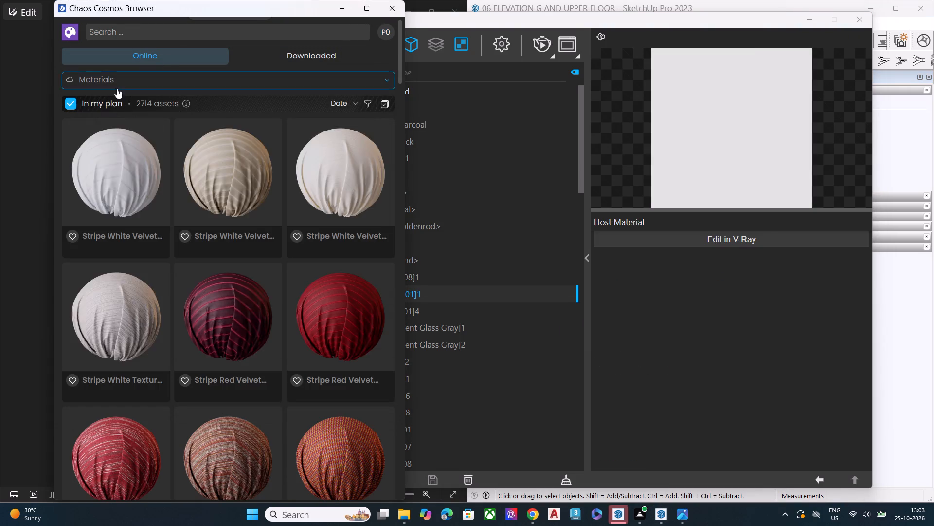
click(97, 107)
click(114, 229)
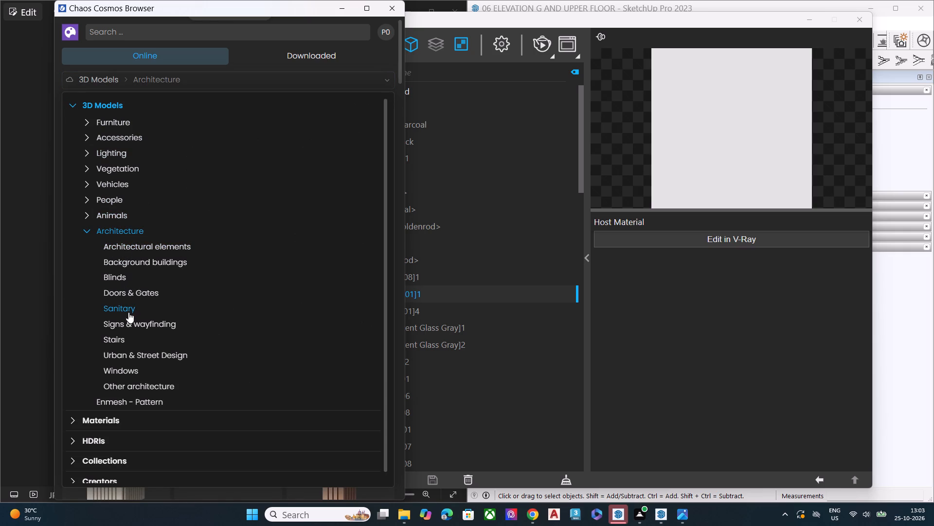
click(137, 357)
scroll(266, 264, down, 1)
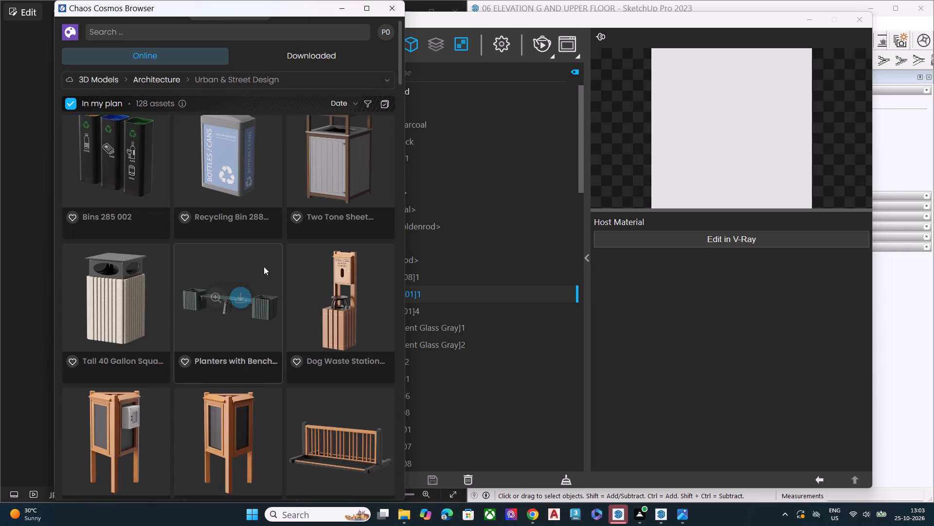
scroll(264, 266, down, 6)
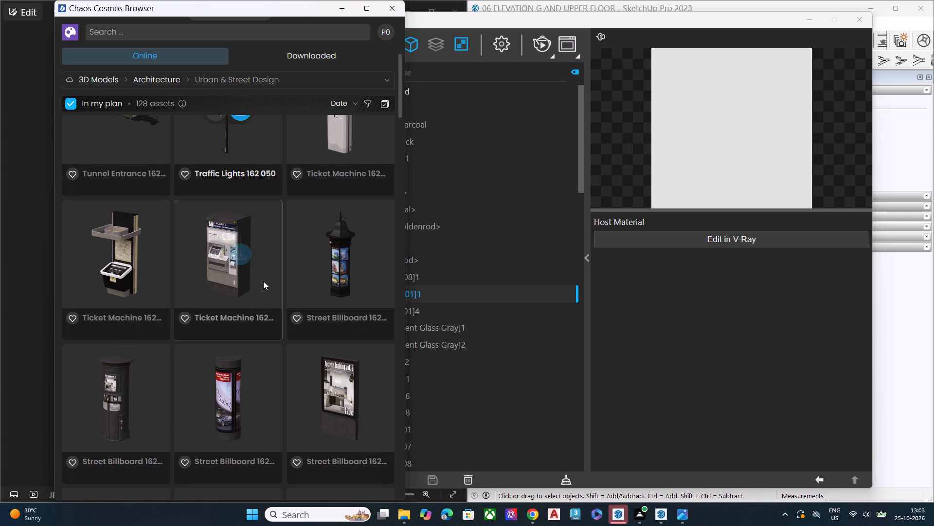
scroll(264, 281, down, 2)
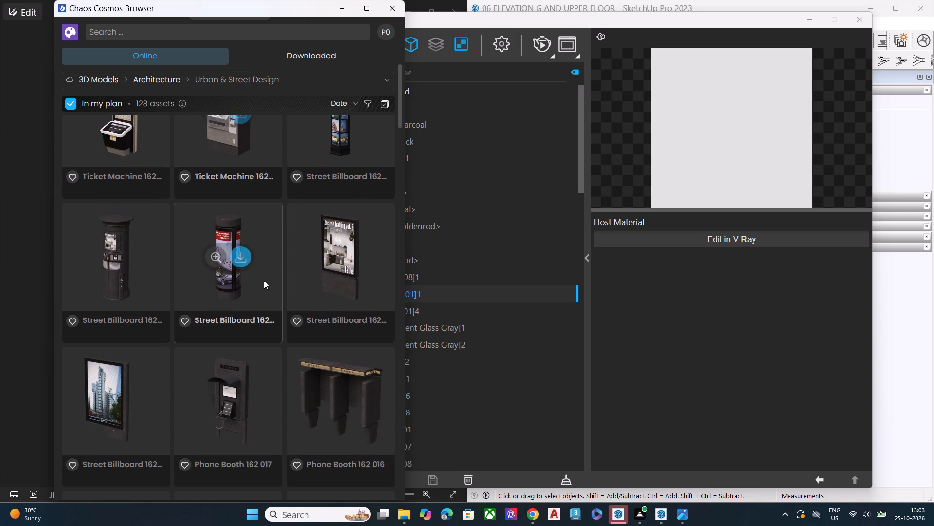
scroll(264, 281, down, 5)
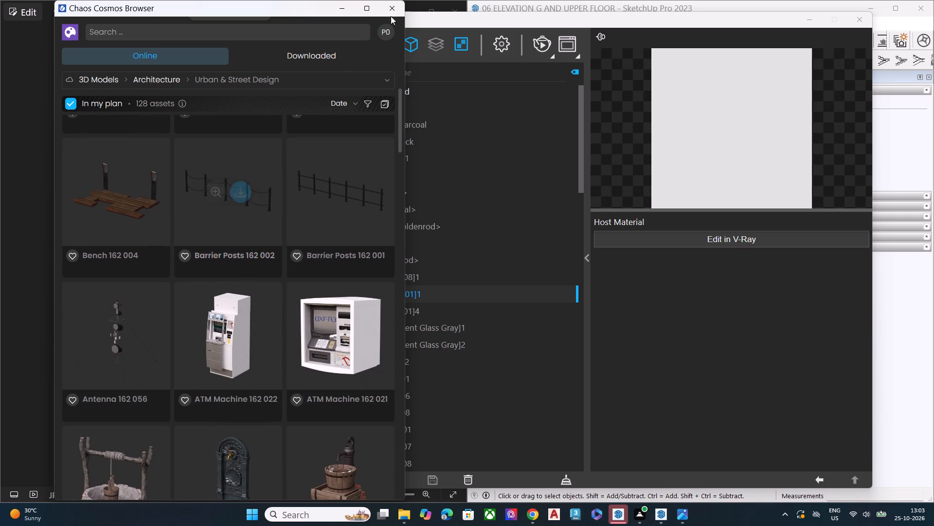
click(384, 6)
click(852, 23)
Review the full building elevation from the front, from the ground-floor storefront up to the parapet.
scroll(653, 224, down, 2)
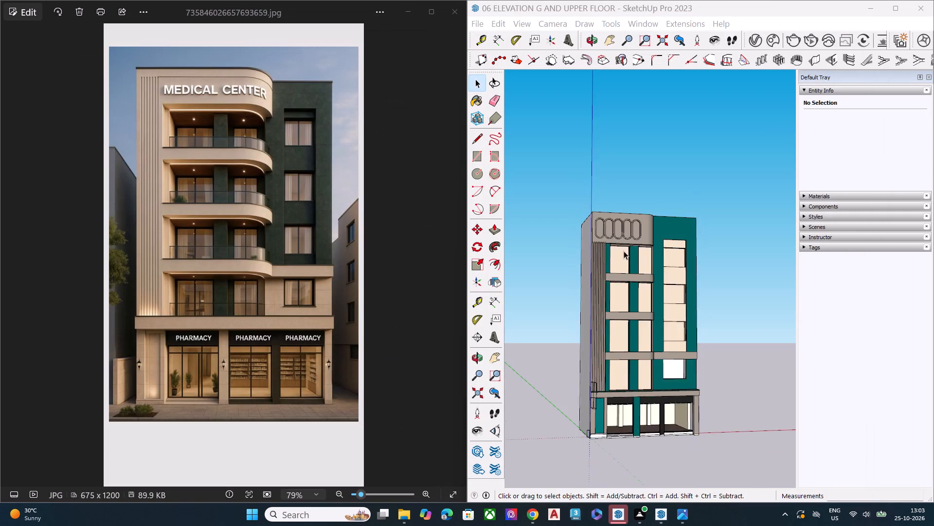
scroll(624, 251, down, 3)
middle_drag(650, 345, 574, 342)
scroll(627, 342, up, 1)
scroll(628, 342, down, 1)
scroll(628, 342, up, 10)
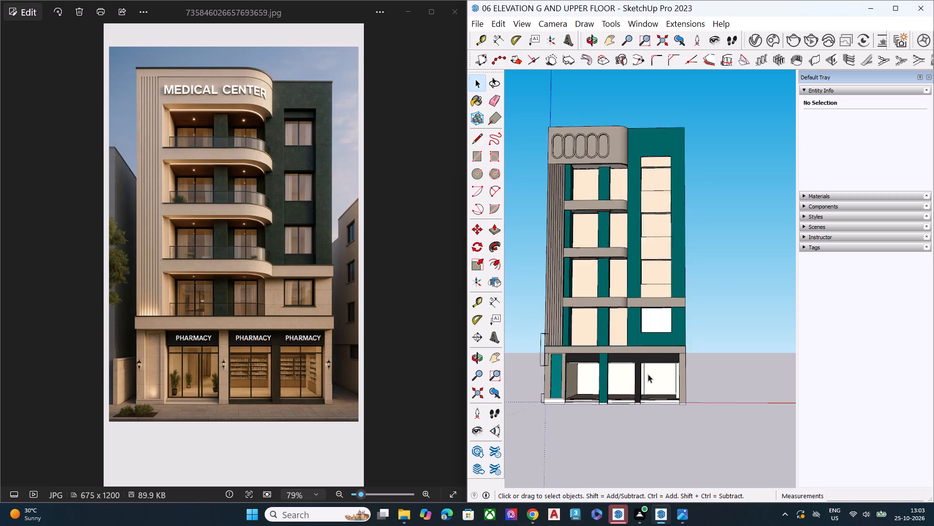
scroll(648, 374, up, 3)
scroll(647, 361, down, 3)
middle_drag(606, 289, 623, 266)
scroll(569, 227, up, 2)
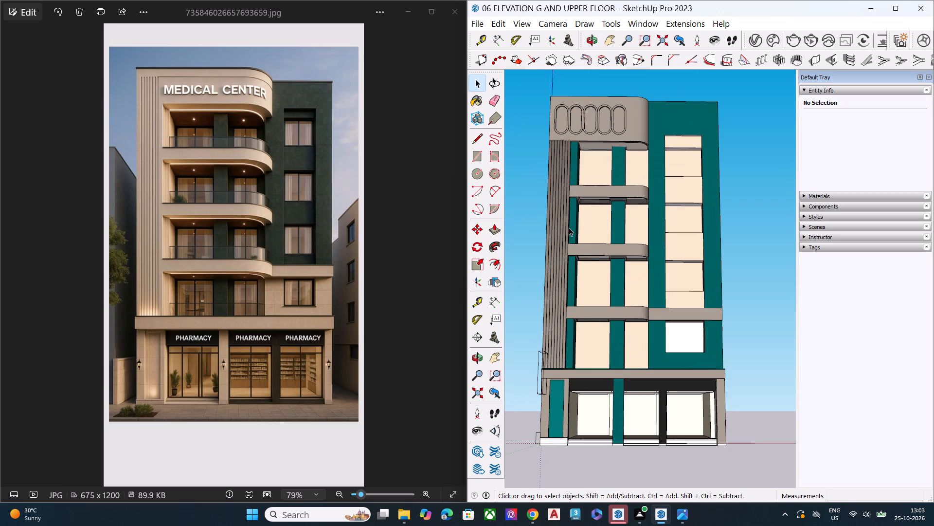
Search the Chaos Cosmos library for "pharmacy".
click(754, 40)
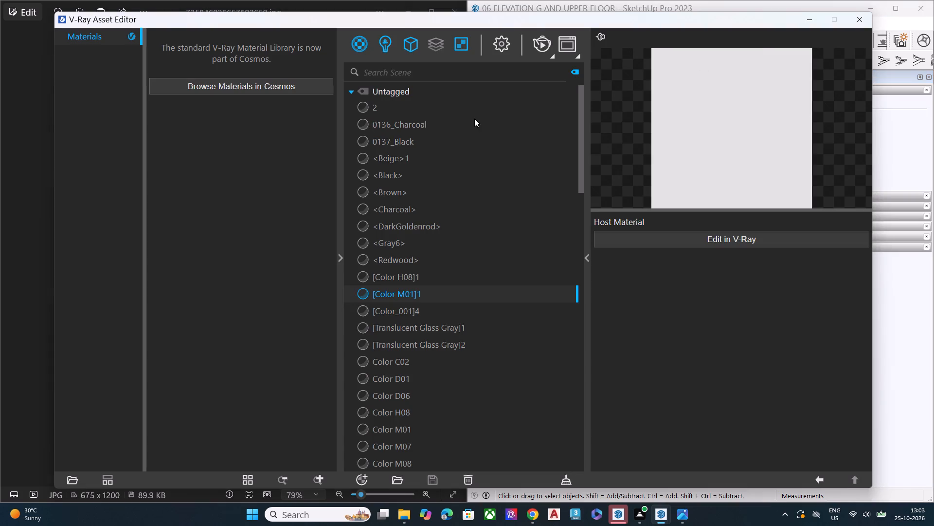
click(245, 83)
click(297, 32)
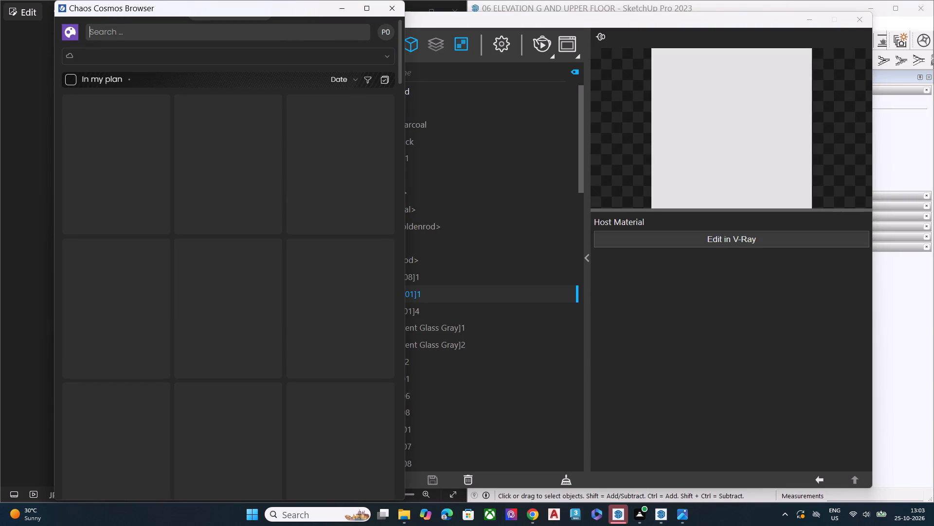
text(phar)
text(ma)
key(c)
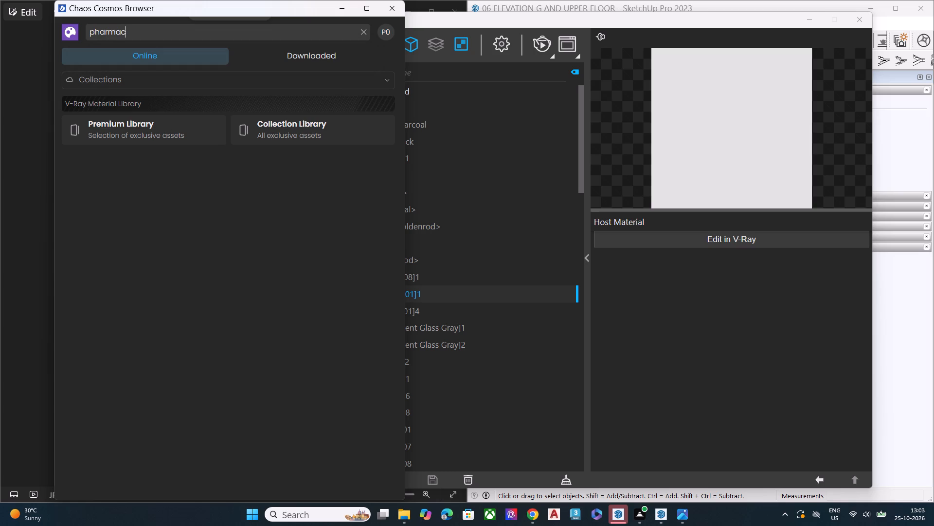
key(y)
key(Return)
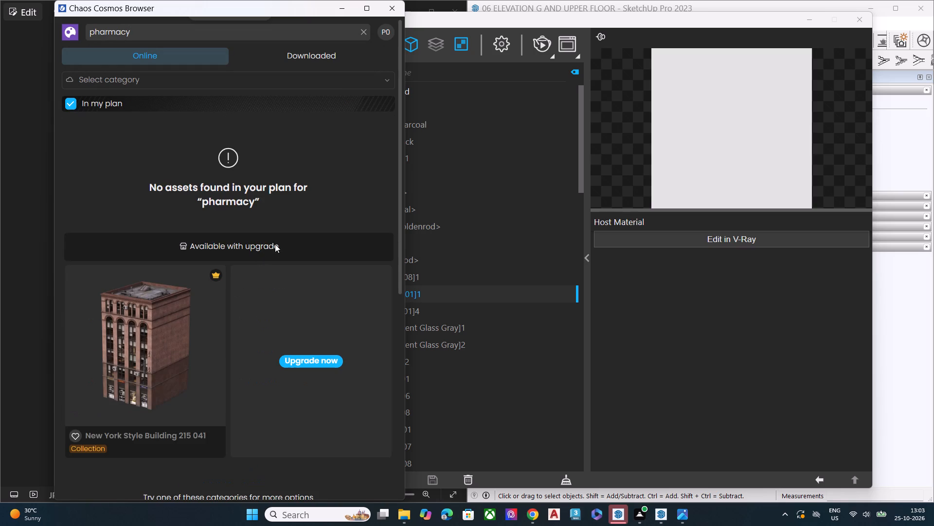
Search the Chaos Cosmos library for "medical" and browse through the matching assets.
click(362, 34)
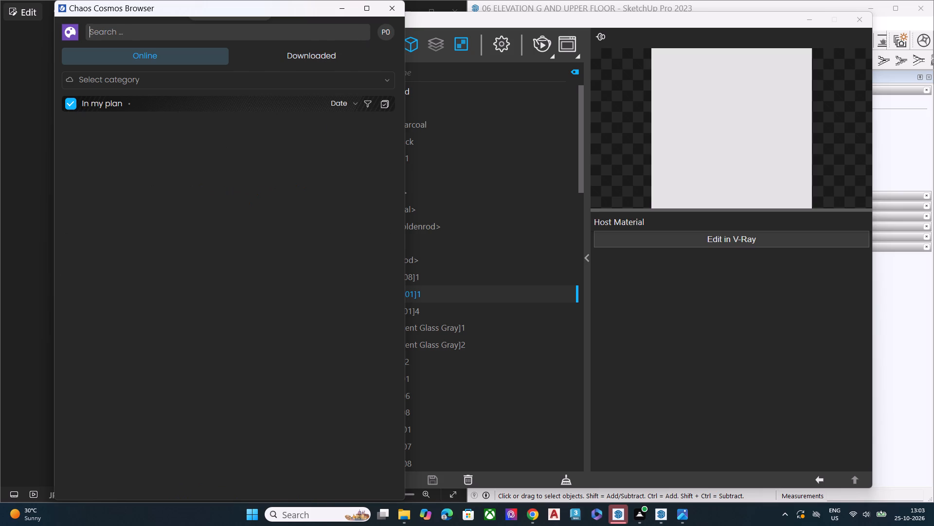
text(medical)
key(Return)
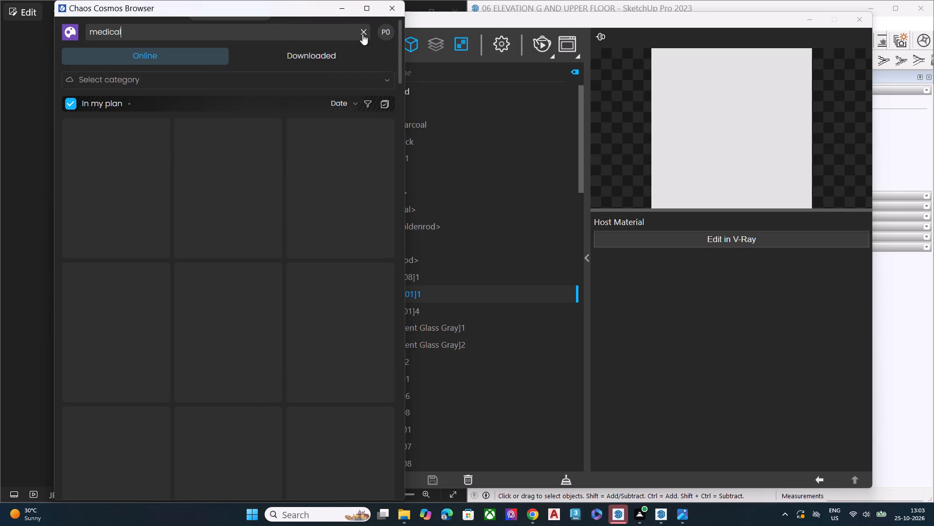
scroll(219, 221, down, 4)
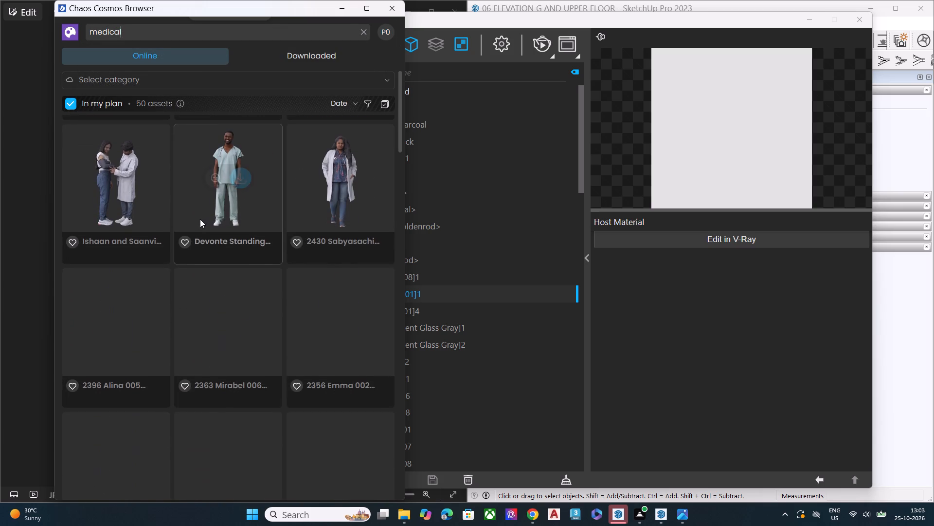
scroll(200, 219, down, 3)
scroll(200, 219, up, 1)
scroll(200, 219, down, 5)
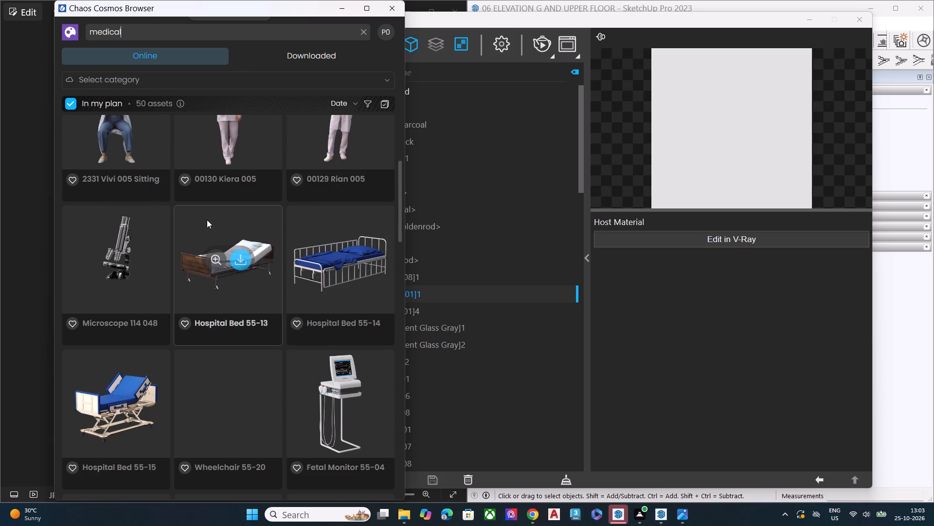
scroll(206, 220, down, 4)
scroll(209, 234, up, 2)
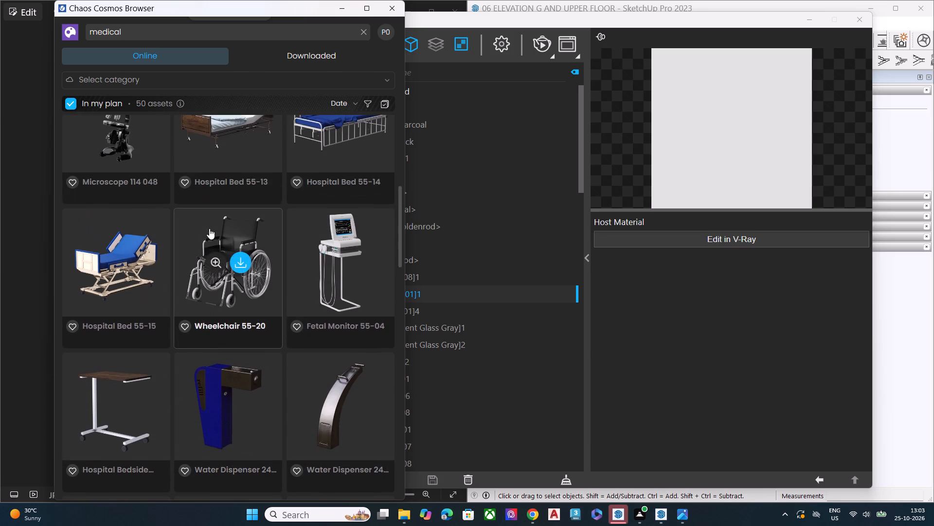
scroll(208, 231, down, 6)
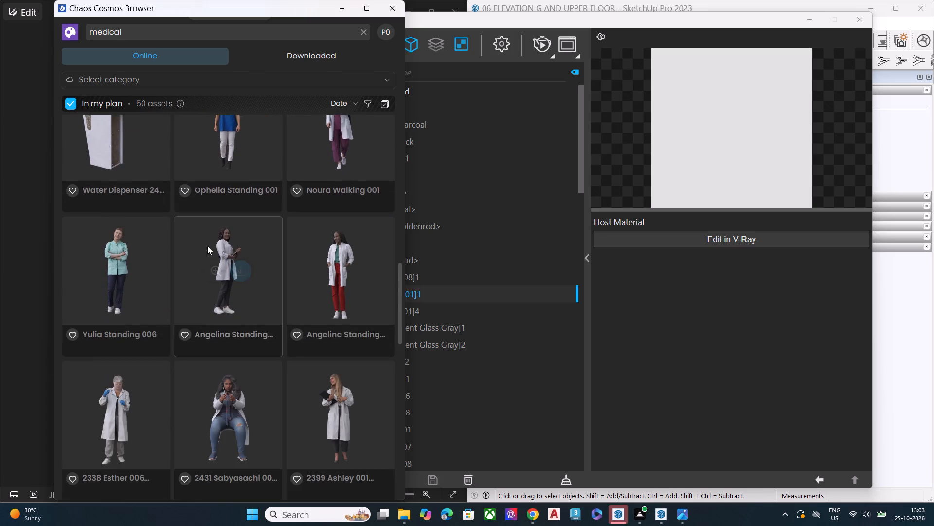
scroll(205, 250, down, 9)
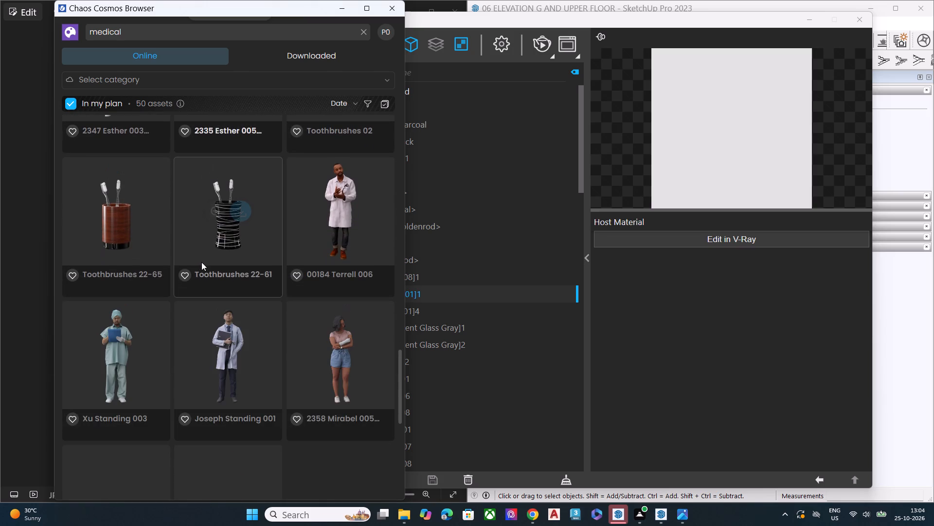
scroll(235, 252, down, 4)
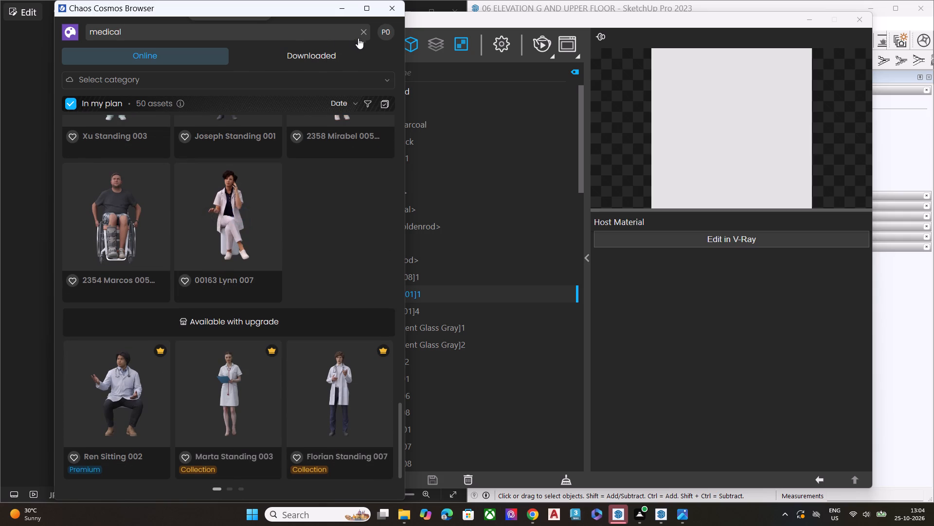
Search the Chaos Cosmos library for "tablet", browse the matching assets, and close the browser and V-Ray Asset Editor.
click(362, 31)
click(300, 39)
click(306, 25)
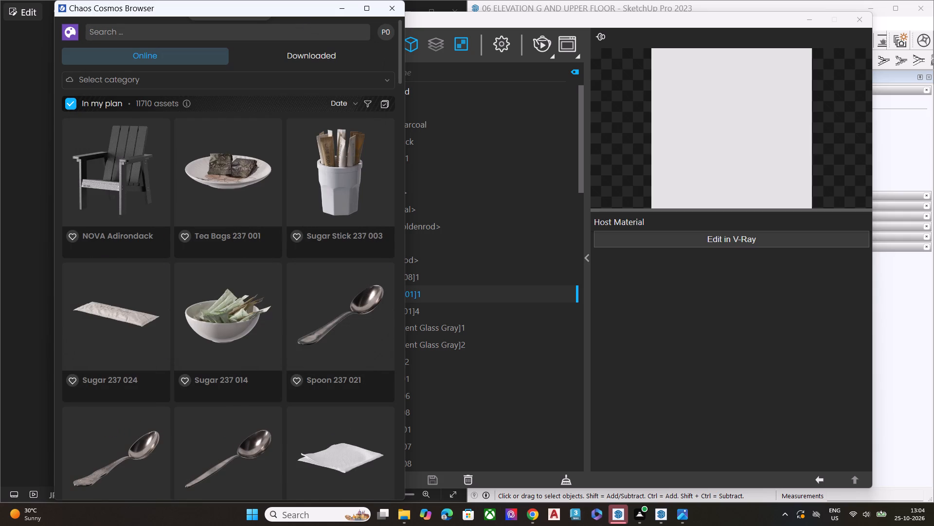
text(tablet)
key(Return)
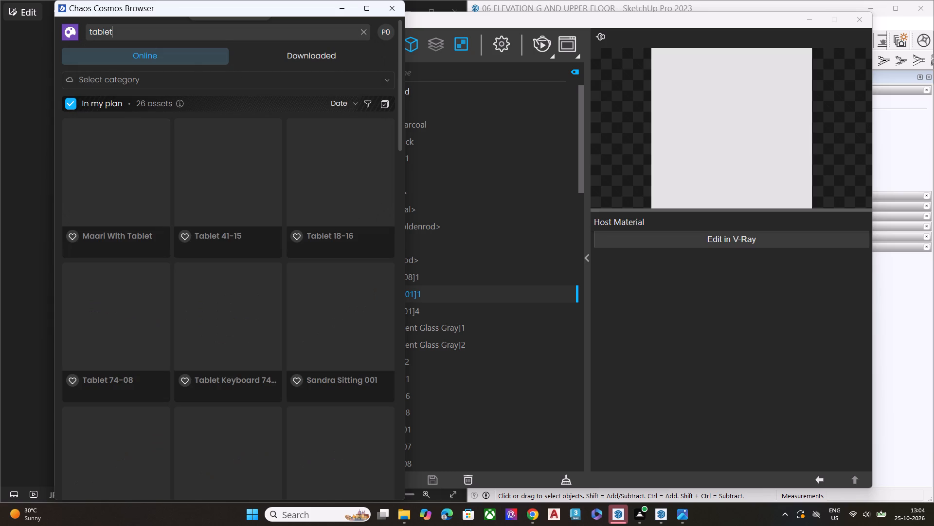
scroll(322, 230, down, 1)
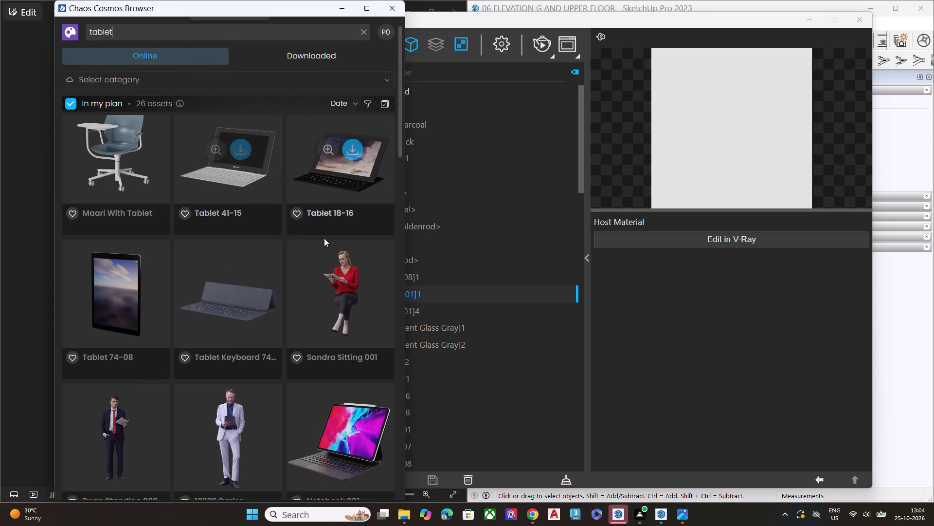
scroll(324, 238, down, 5)
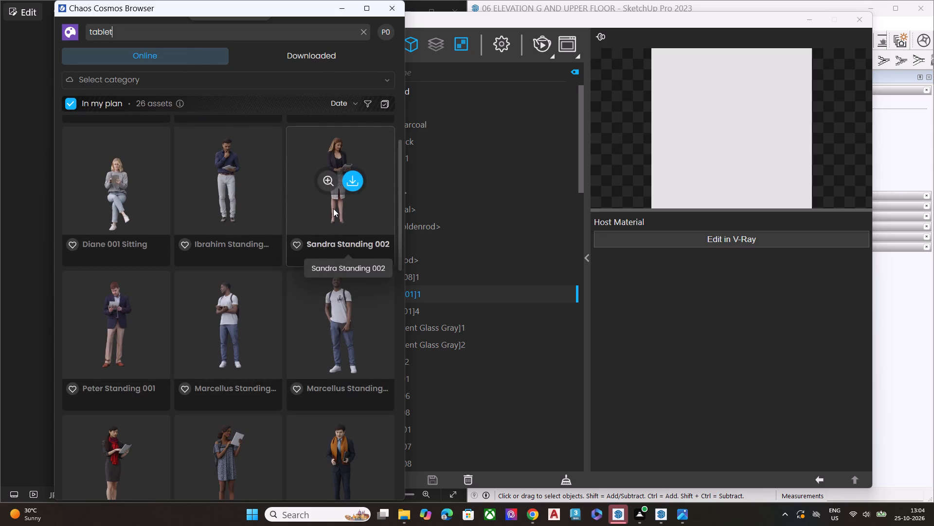
click(397, 8)
scroll(399, 278, down, 3)
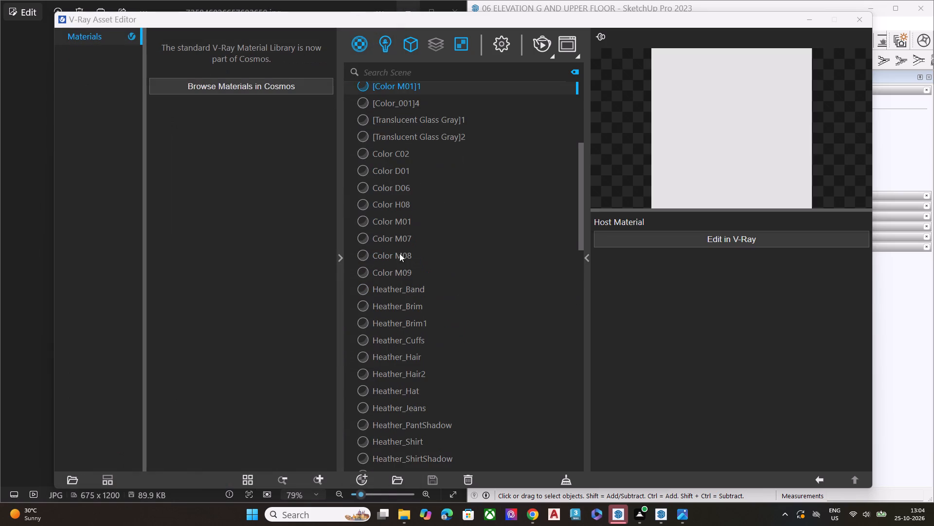
click(856, 22)
Review the whole building facade against the reference image from front, low and high angles.
scroll(521, 194, down, 5)
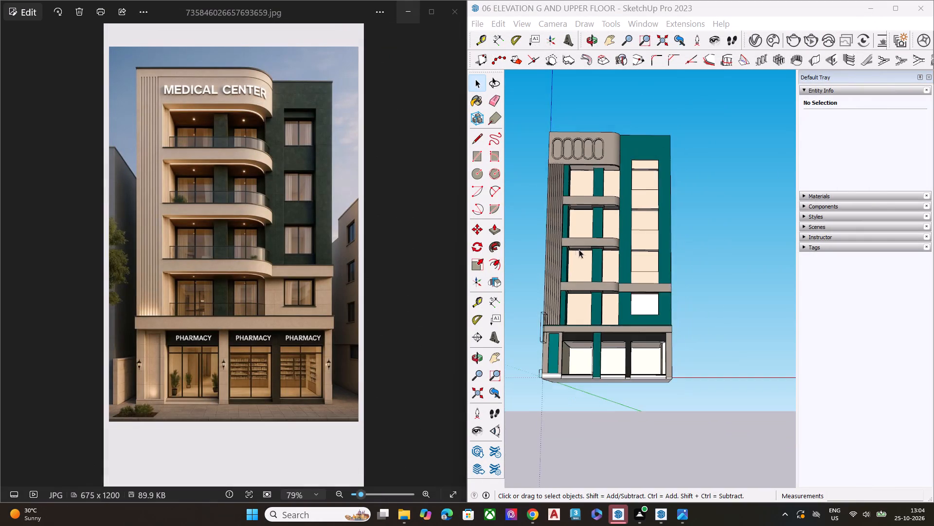
scroll(579, 249, down, 2)
middle_drag(610, 247, 614, 336)
scroll(615, 317, up, 2)
scroll(613, 305, down, 1)
scroll(613, 305, up, 4)
scroll(563, 224, up, 1)
scroll(606, 203, down, 6)
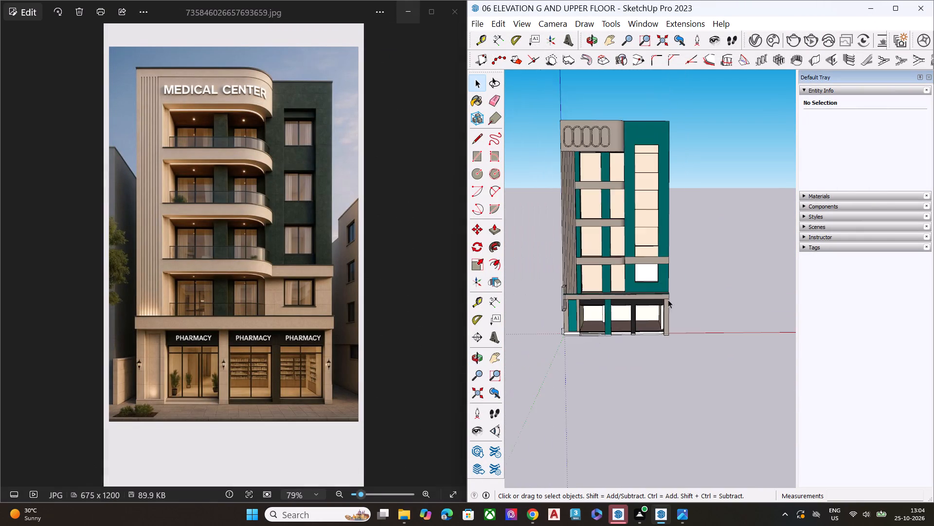
middle_drag(662, 298, 644, 224)
scroll(644, 224, up, 4)
scroll(508, 208, up, 2)
scroll(531, 207, down, 1)
scroll(531, 209, up, 1)
scroll(531, 210, down, 3)
middle_drag(579, 228, 582, 225)
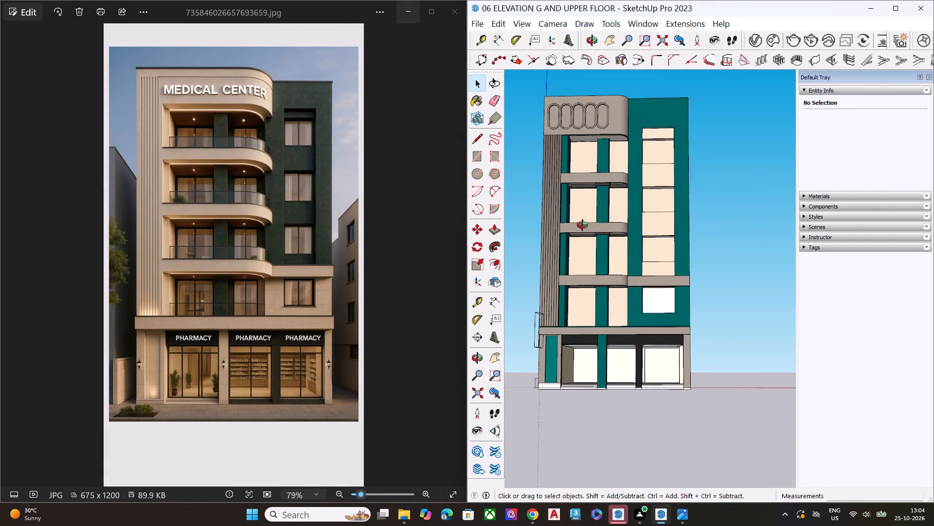
middle_drag(582, 225, 628, 207)
middle_drag(623, 208, 604, 211)
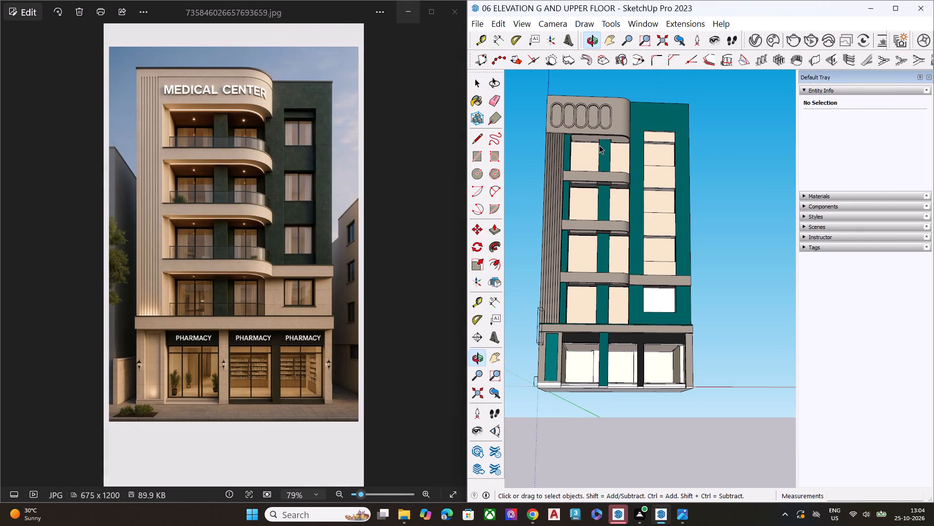
middle_drag(582, 153, 572, 176)
scroll(541, 76, up, 7)
middle_drag(711, 144, 712, 137)
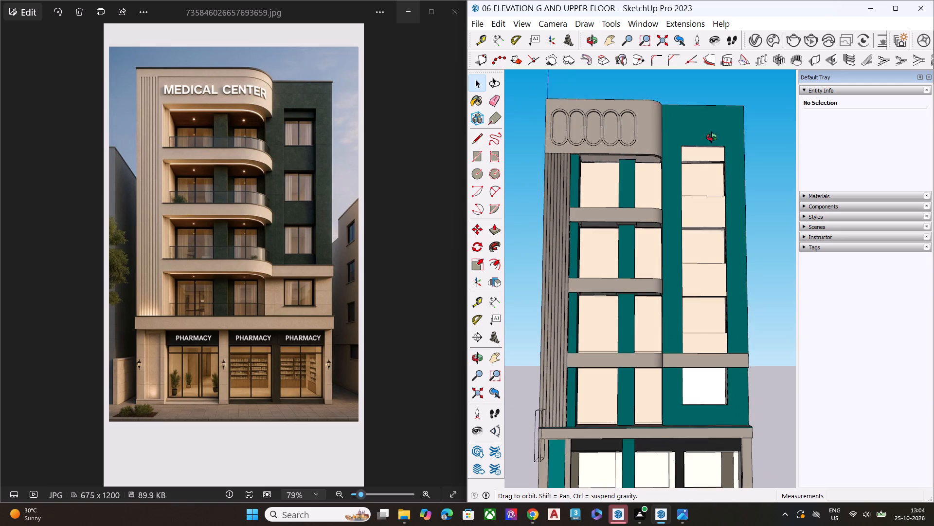
middle_drag(712, 137, 699, 122)
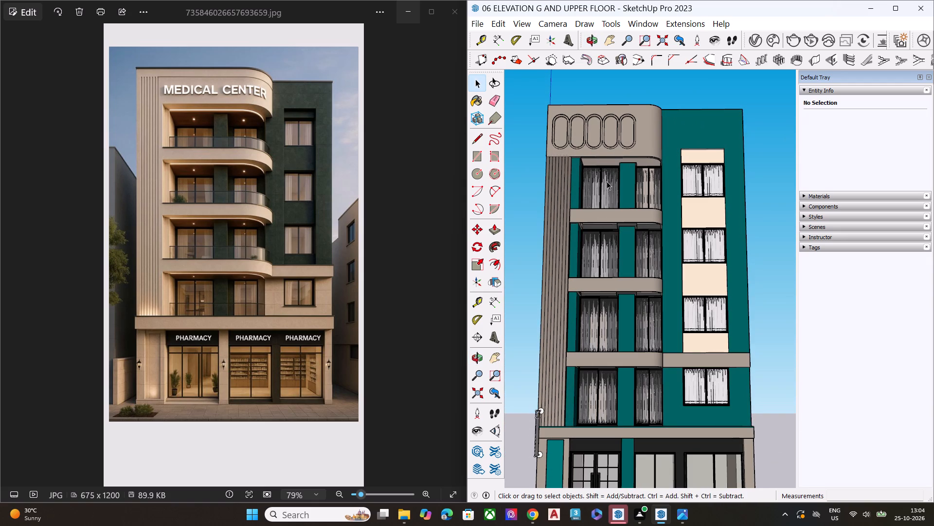
scroll(647, 222, down, 6)
middle_drag(652, 257, 664, 372)
key(space)
click(744, 301)
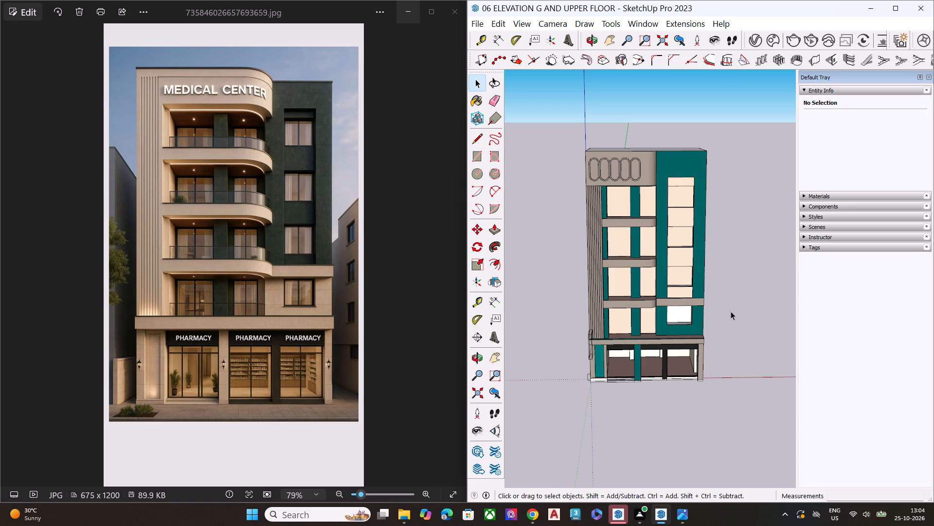
scroll(730, 313, up, 1)
middle_drag(727, 311, 718, 245)
scroll(718, 245, up, 1)
click(722, 264)
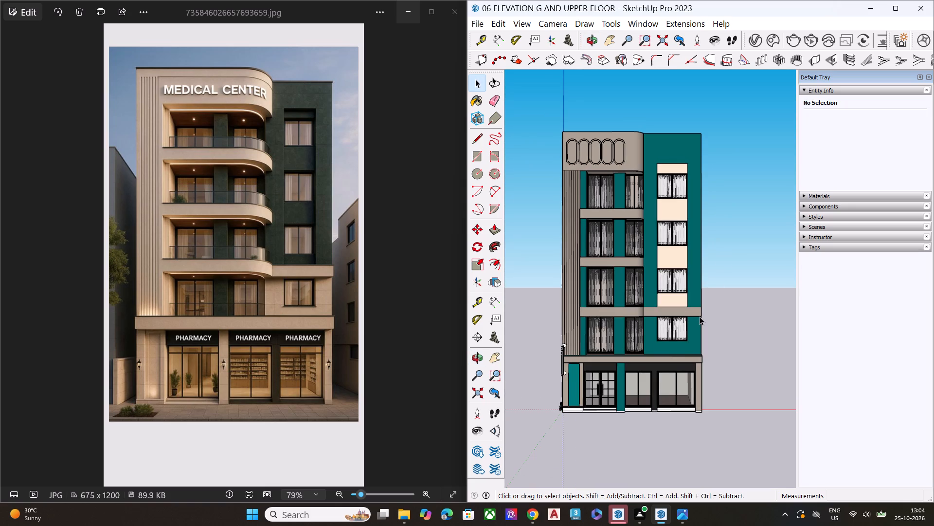
Examine the parapet's recessed oval panels and the top of the fluted wall strip beneath them up close.
scroll(594, 169, up, 8)
scroll(606, 116, up, 7)
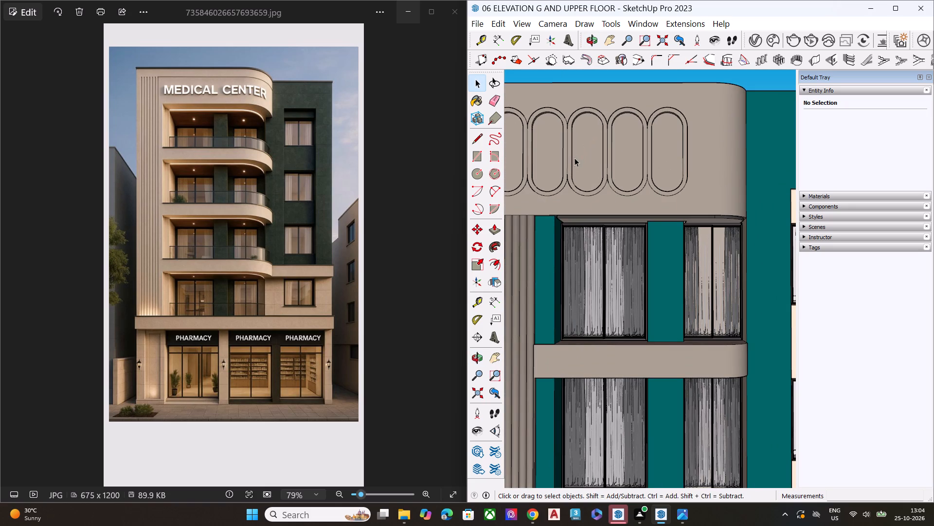
middle_drag(583, 270, 595, 111)
scroll(595, 111, up, 1)
scroll(613, 232, down, 5)
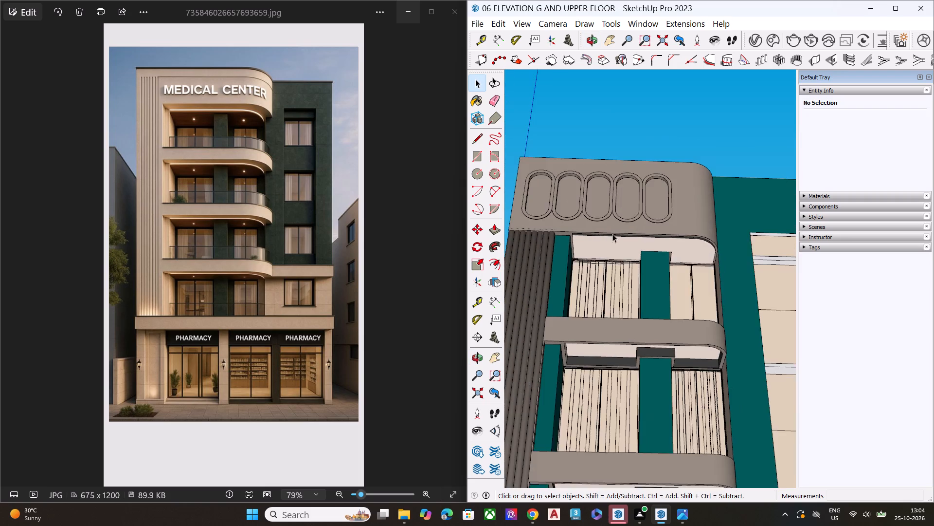
scroll(520, 238, up, 8)
scroll(567, 234, up, 7)
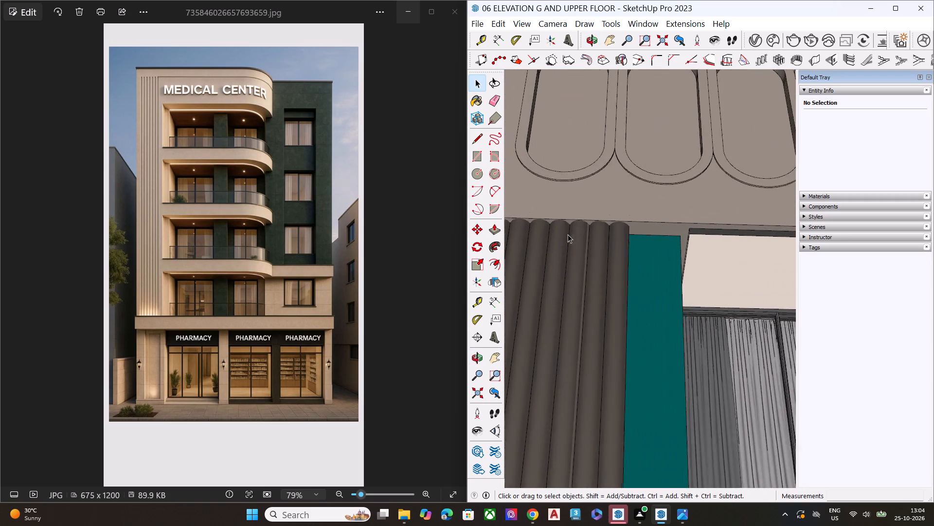
scroll(568, 234, up, 1)
middle_drag(619, 223, 871, 286)
scroll(845, 338, up, 1)
scroll(821, 278, up, 1)
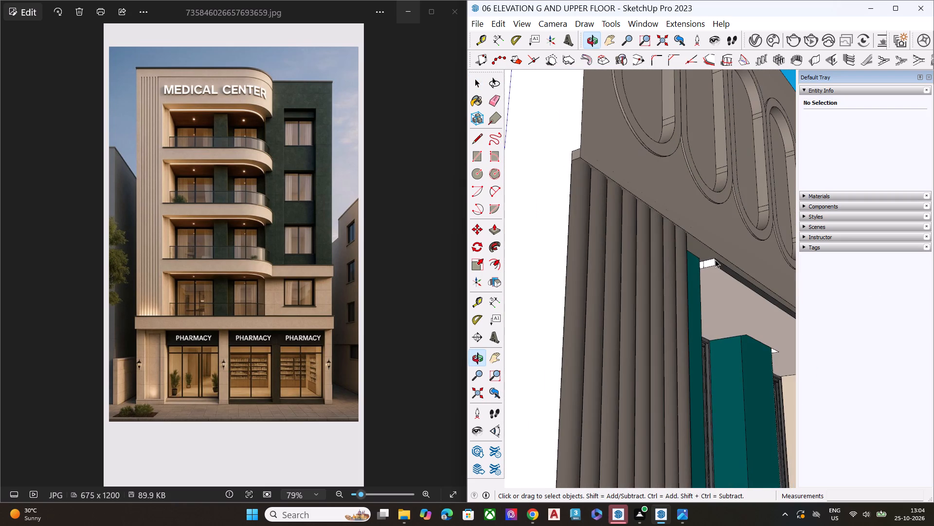
Select one flute surface of the ribbed wall below the parapet and browse the Colors material collection.
click(655, 263)
click(655, 263)
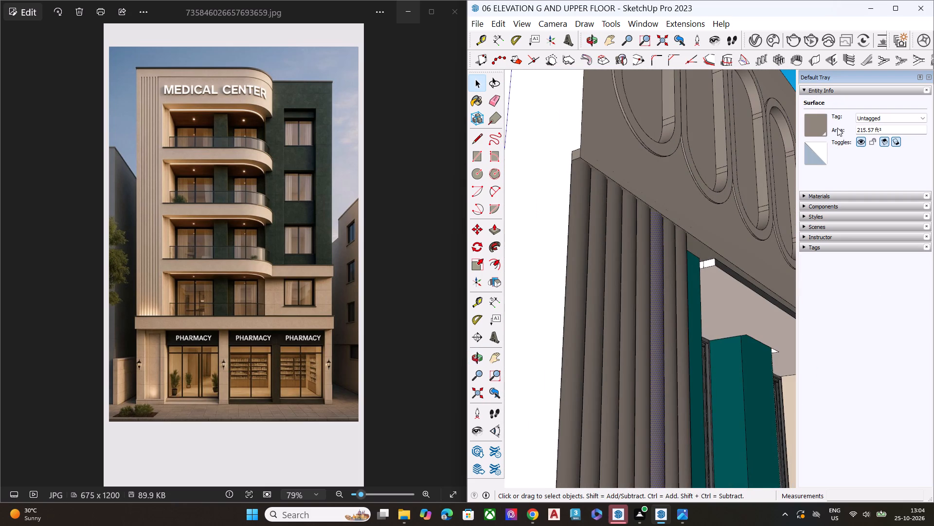
key(space)
click(836, 197)
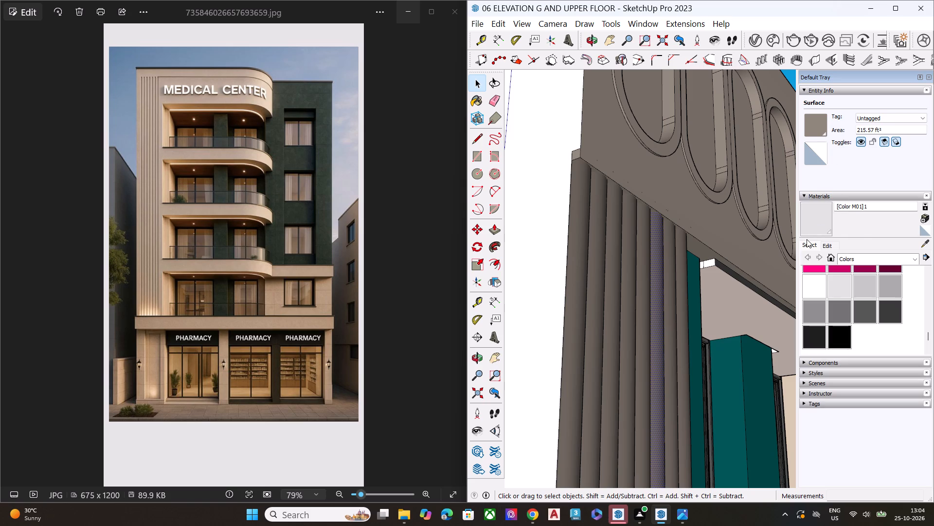
scroll(851, 292, down, 1)
scroll(850, 297, up, 5)
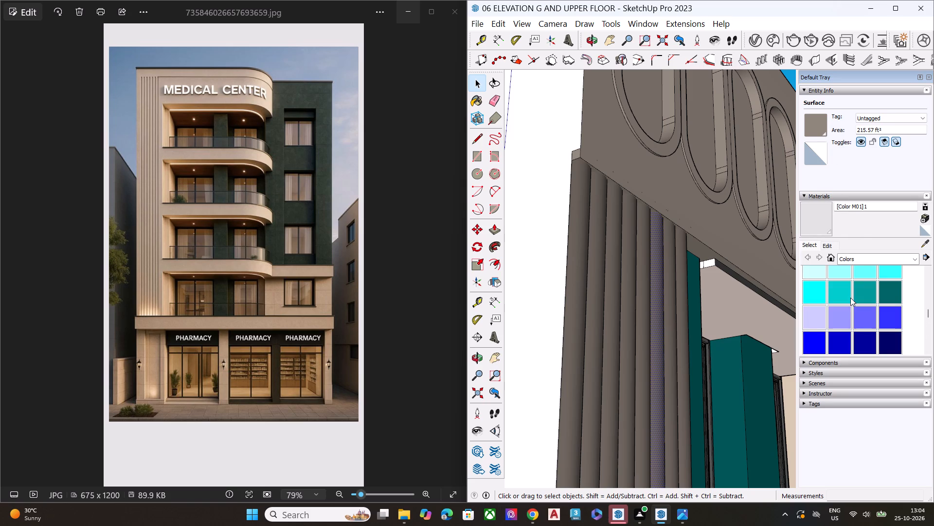
scroll(850, 298, up, 4)
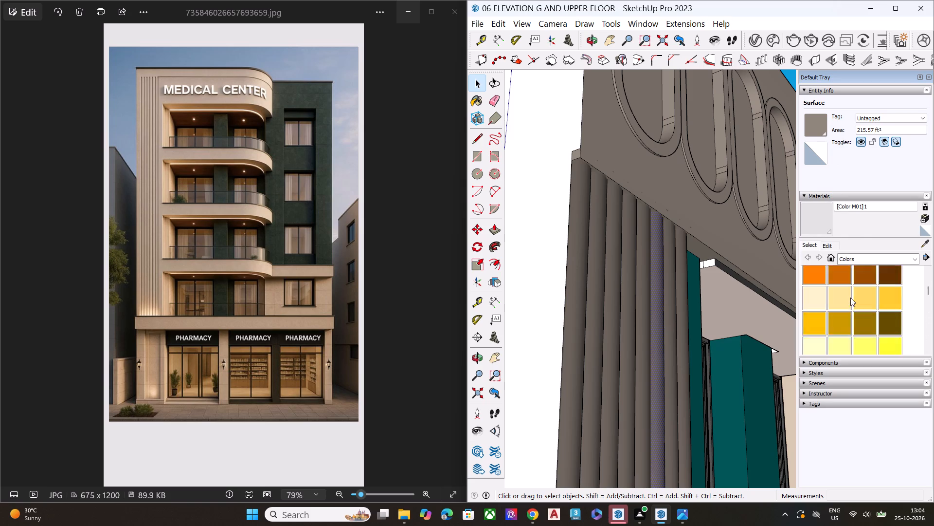
scroll(850, 298, up, 8)
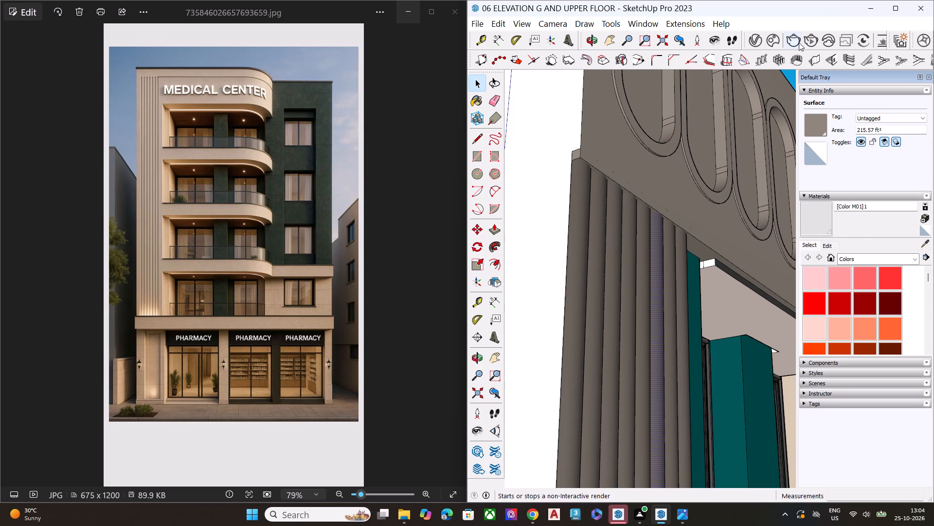
Browse the scene's materials in the V-Ray Asset Editor and preview tile, curtain and colour materials for the facade.
click(760, 39)
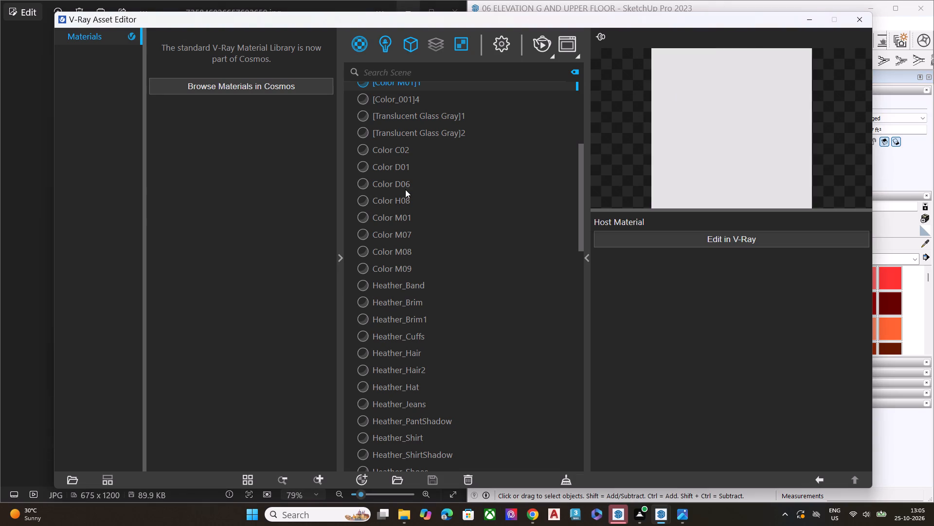
scroll(410, 222, down, 7)
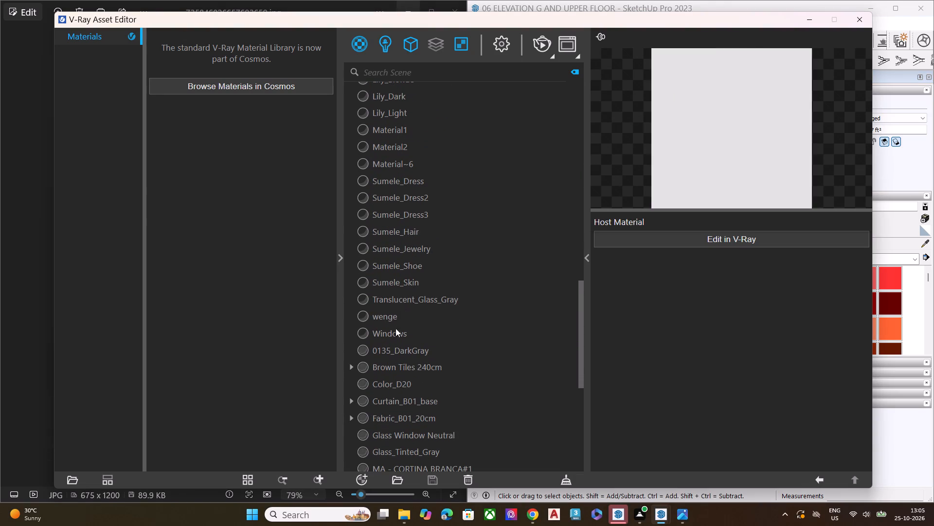
scroll(394, 335, down, 5)
click(401, 220)
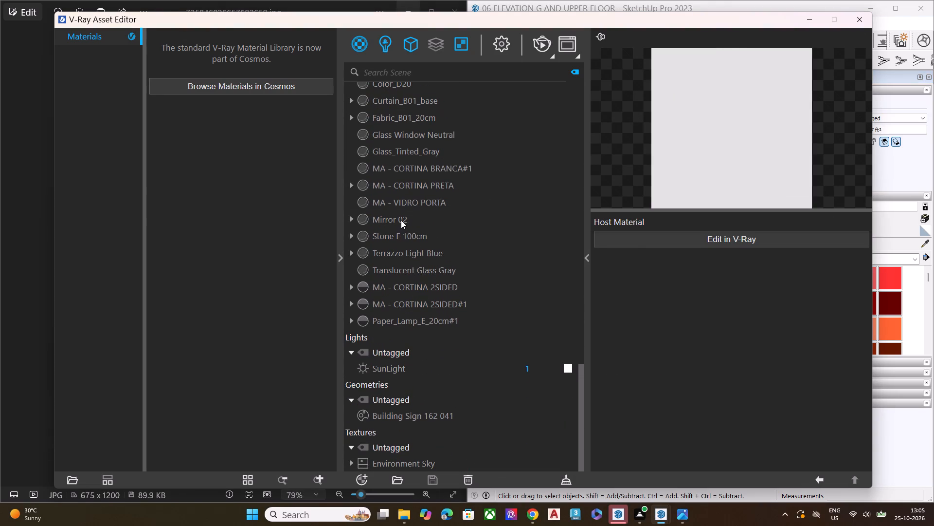
scroll(407, 177, up, 1)
click(408, 174)
click(406, 164)
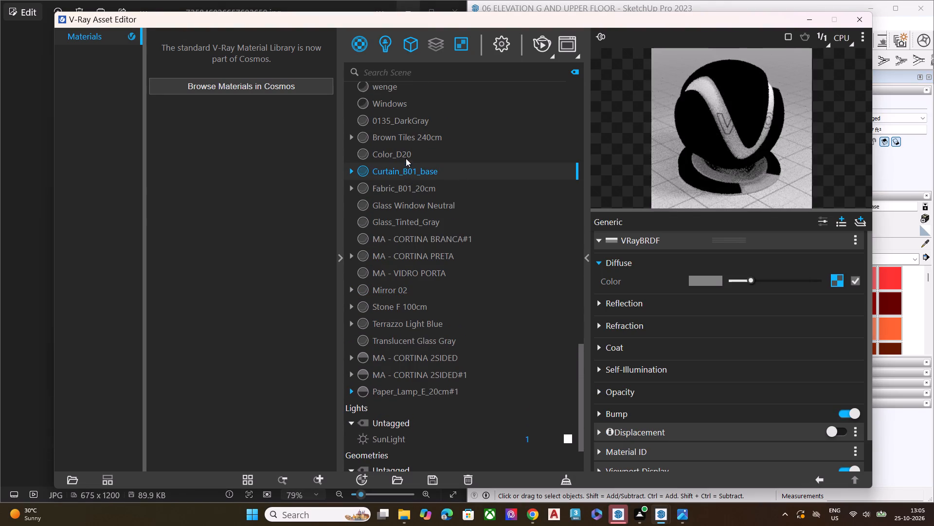
click(406, 156)
click(422, 132)
scroll(411, 126, up, 1)
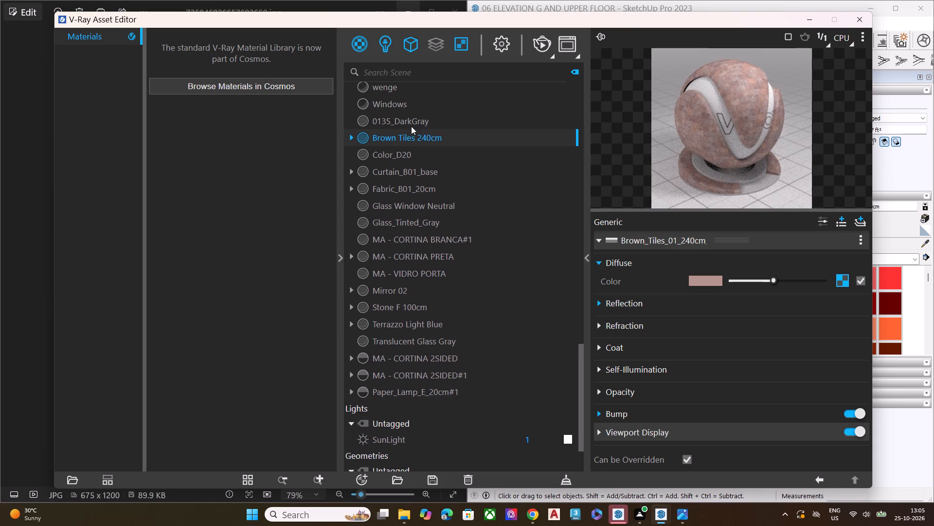
scroll(405, 314, down, 2)
scroll(404, 319, up, 4)
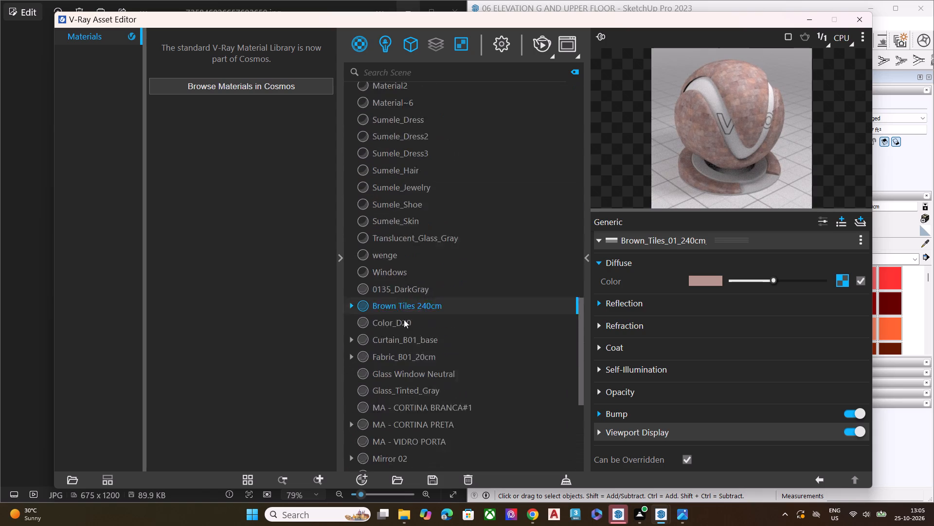
scroll(388, 280, up, 4)
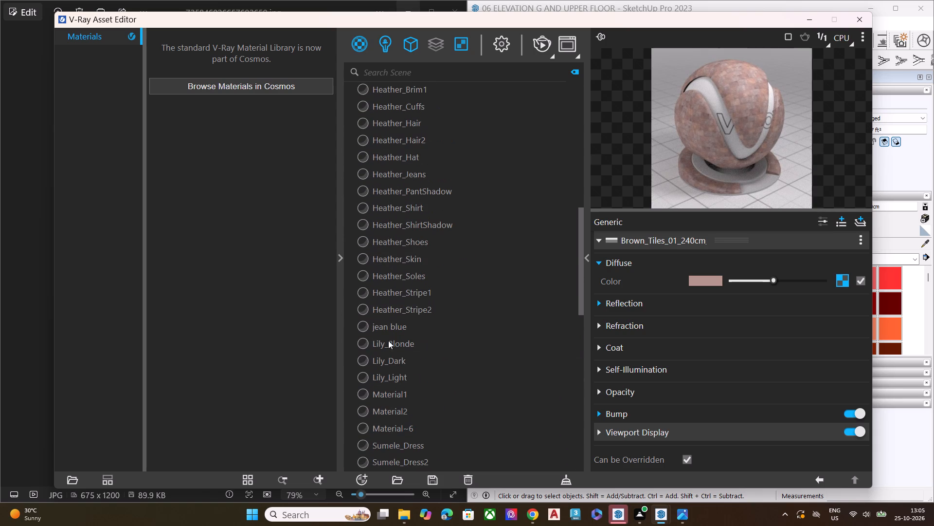
Compare the Lily materials, make Lily_Blonde the current material, and close the V-Ray Asset Editor.
click(390, 386)
click(396, 382)
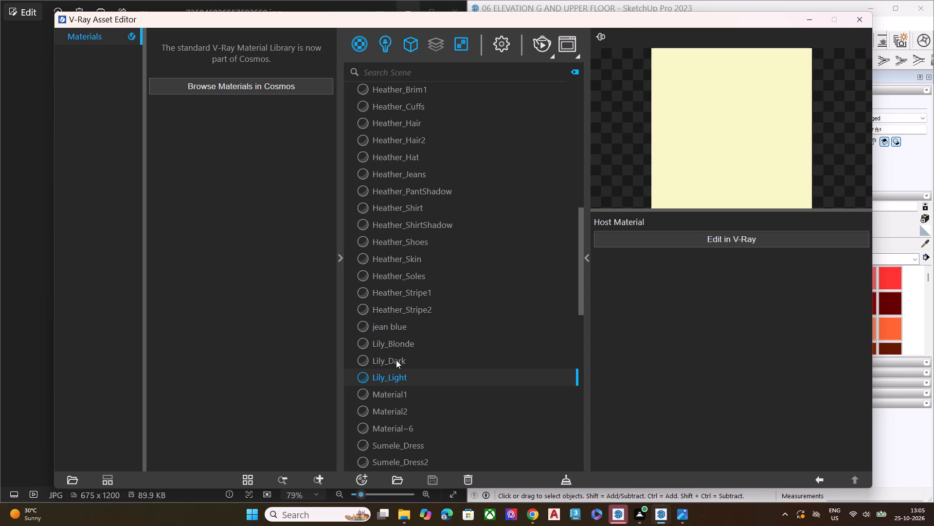
click(391, 341)
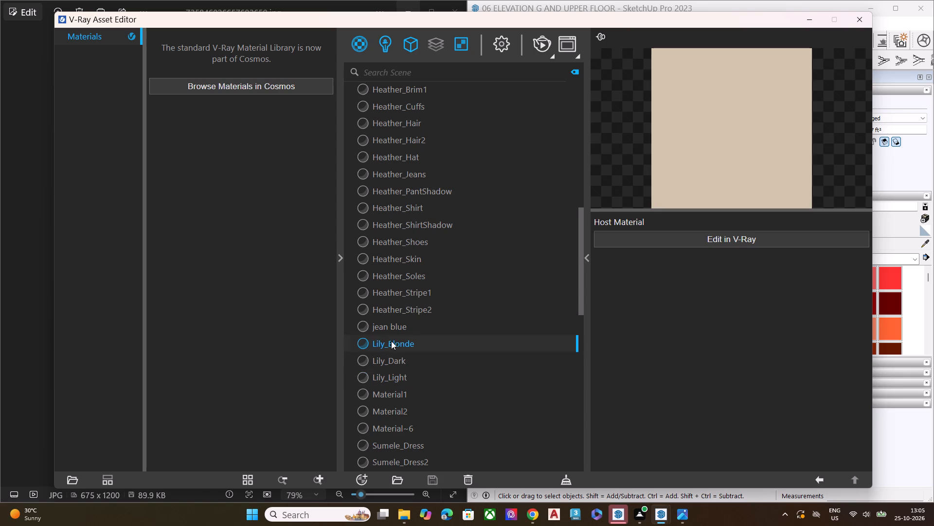
click(396, 348)
click(861, 20)
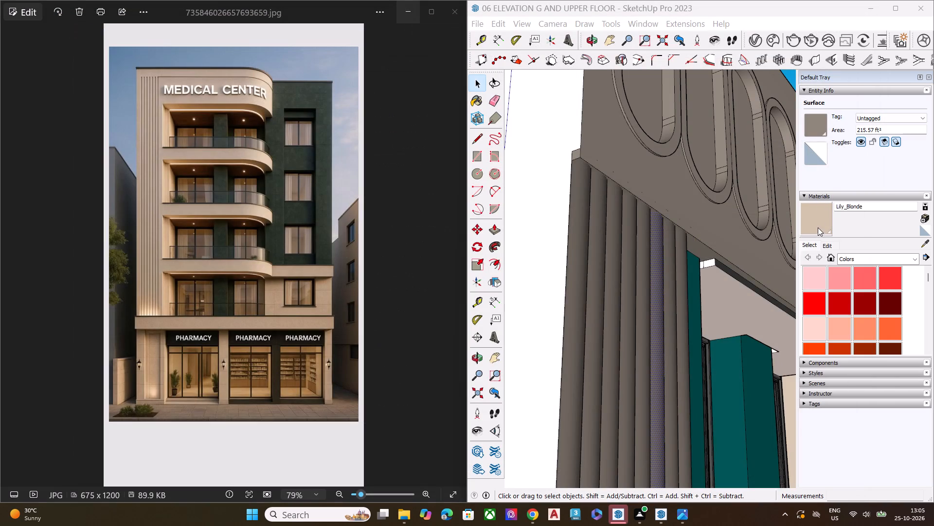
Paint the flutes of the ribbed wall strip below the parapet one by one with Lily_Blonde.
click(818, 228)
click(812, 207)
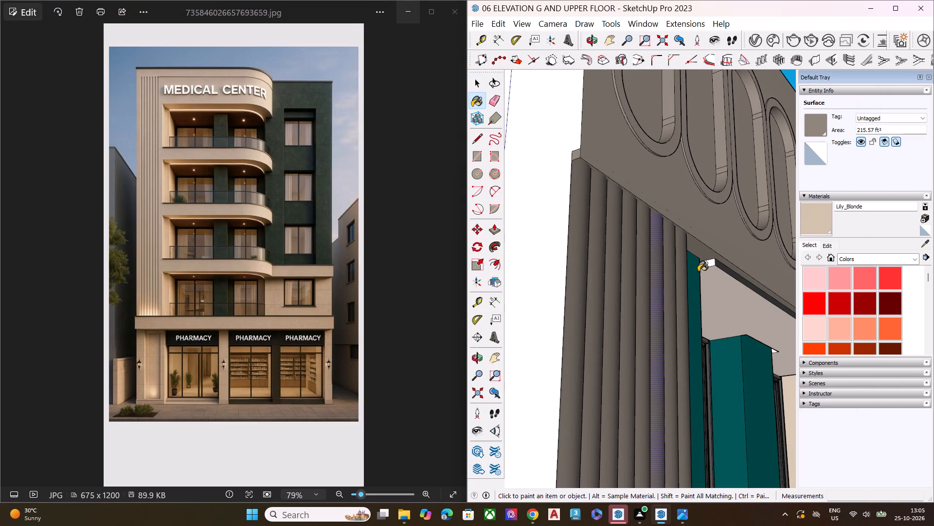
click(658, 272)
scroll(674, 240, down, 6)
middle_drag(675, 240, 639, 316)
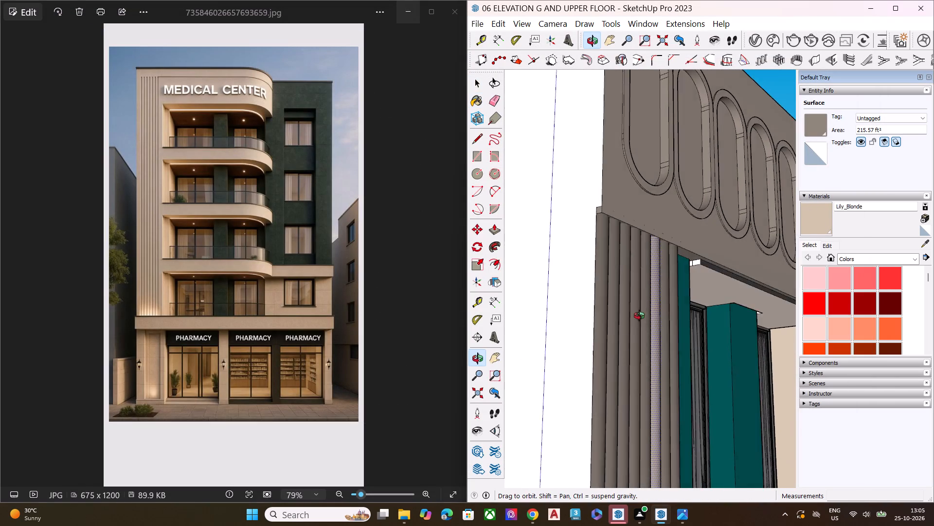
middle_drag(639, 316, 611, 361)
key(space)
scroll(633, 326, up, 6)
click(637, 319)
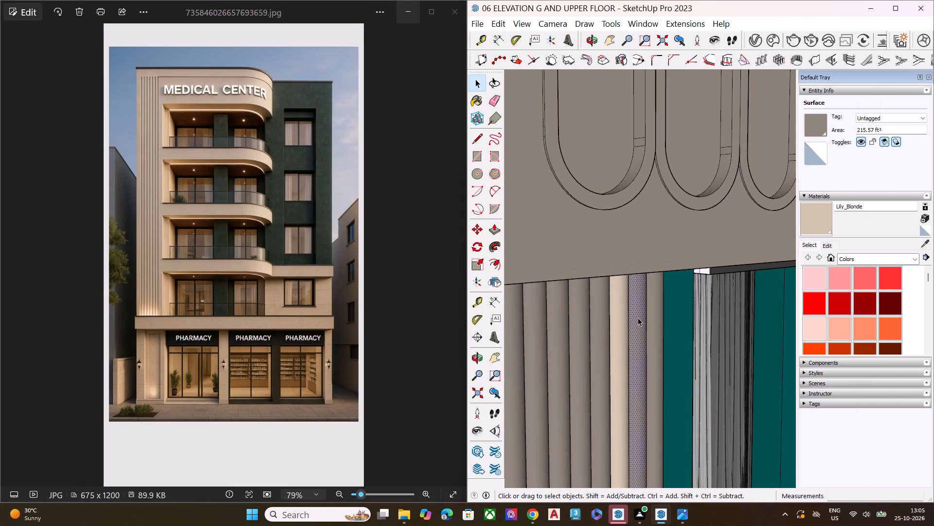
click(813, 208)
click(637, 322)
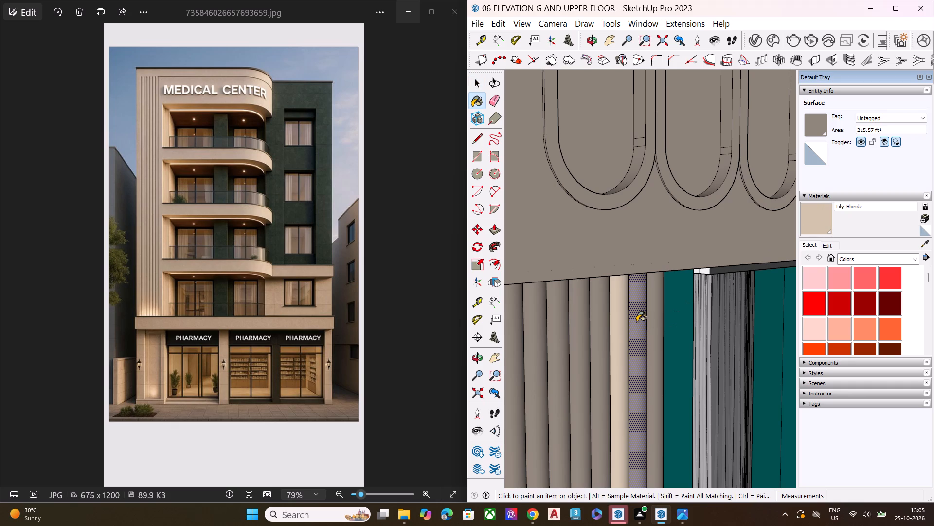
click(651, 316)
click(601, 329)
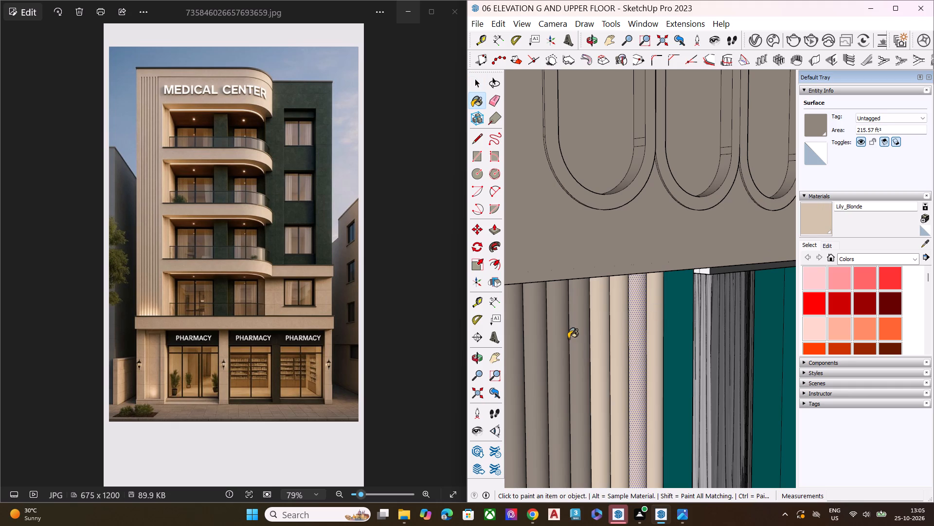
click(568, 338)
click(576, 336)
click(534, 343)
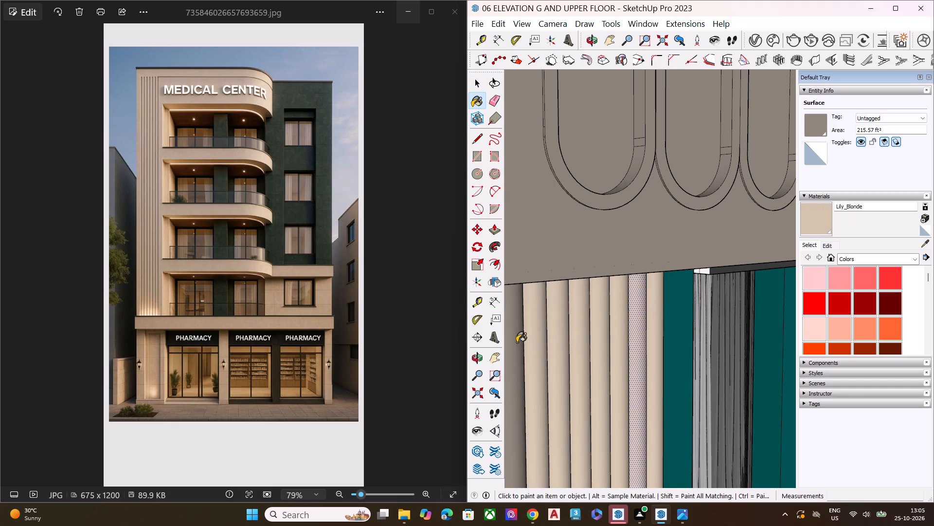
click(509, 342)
Examine the repainted fluted strip and the parapet from a low angle and clear the selection.
scroll(610, 308, down, 7)
middle_drag(651, 308, 629, 150)
scroll(651, 308, up, 1)
scroll(629, 150, up, 1)
key(space)
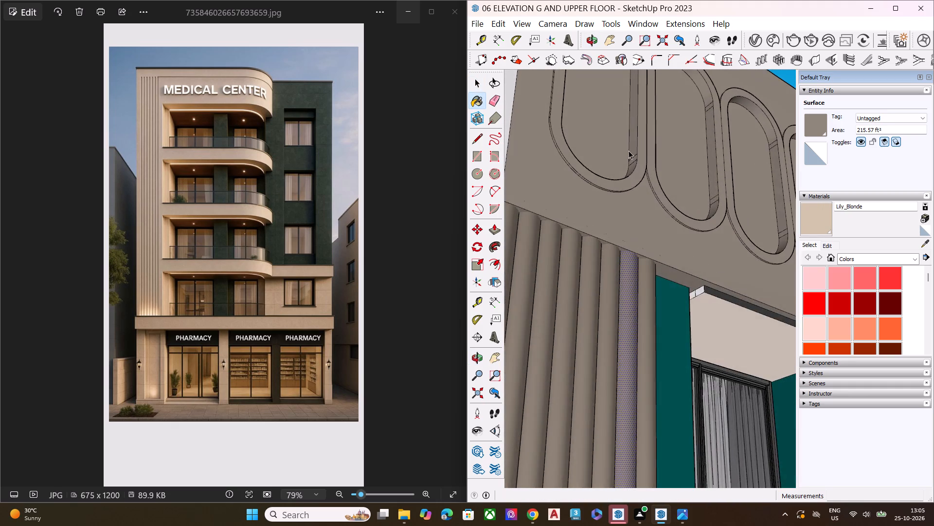
scroll(629, 150, down, 4)
scroll(636, 165, up, 1)
scroll(637, 166, down, 20)
scroll(646, 171, up, 1)
scroll(646, 171, down, 8)
click(770, 101)
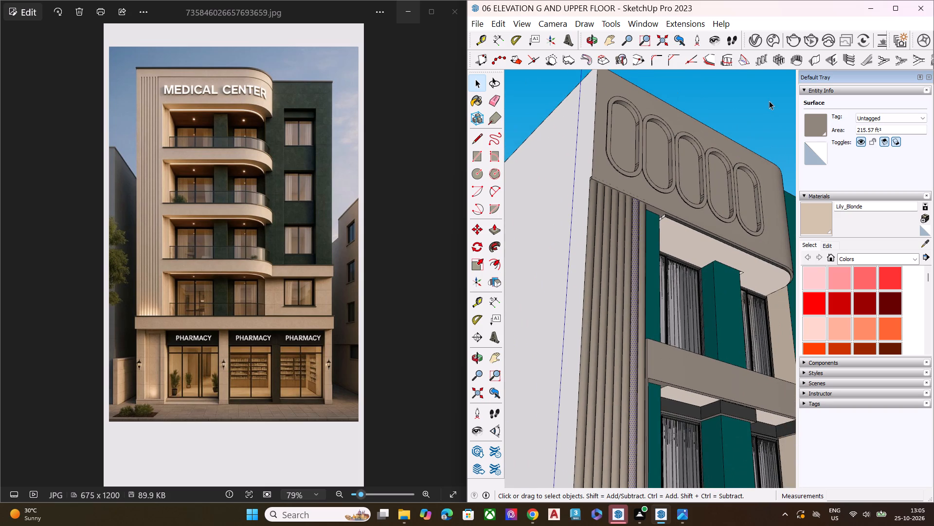
scroll(686, 159, down, 1)
scroll(680, 169, up, 1)
scroll(675, 175, down, 4)
Review the colours of the whole front facade, including the fluted strip, against the reference image.
middle_drag(674, 197, 494, 368)
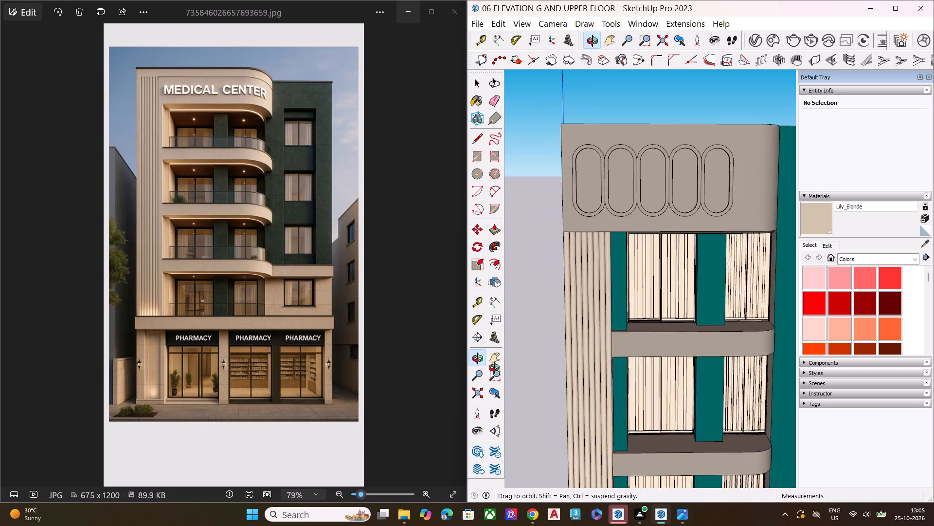
middle_drag(494, 368, 496, 358)
scroll(670, 277, up, 1)
scroll(619, 237, down, 15)
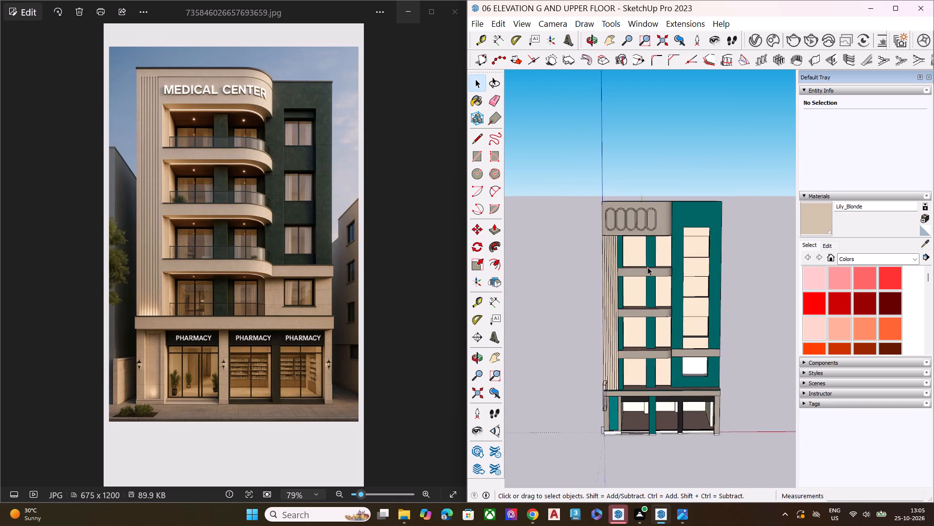
middle_drag(677, 281, 663, 227)
scroll(673, 307, up, 3)
middle_drag(665, 311, 668, 292)
scroll(687, 293, up, 2)
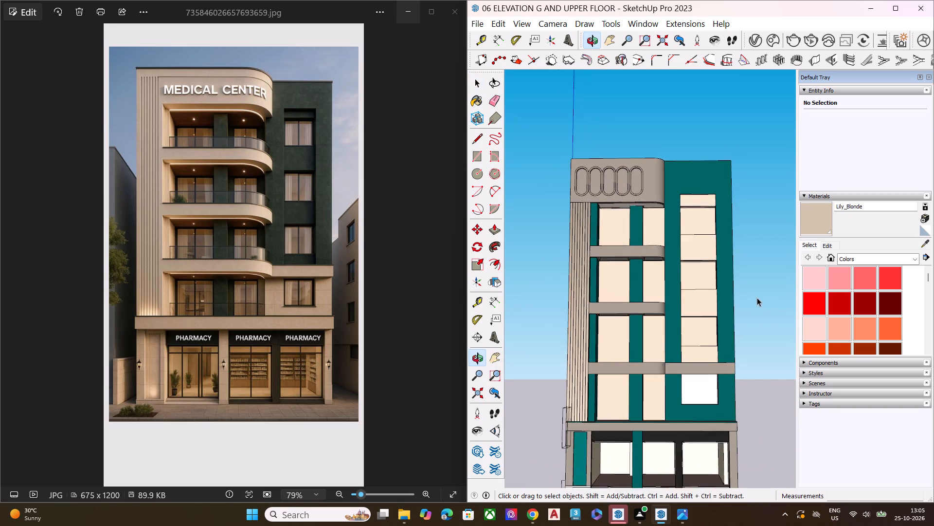
scroll(757, 298, up, 1)
scroll(509, 179, down, 6)
middle_drag(547, 191, 633, 246)
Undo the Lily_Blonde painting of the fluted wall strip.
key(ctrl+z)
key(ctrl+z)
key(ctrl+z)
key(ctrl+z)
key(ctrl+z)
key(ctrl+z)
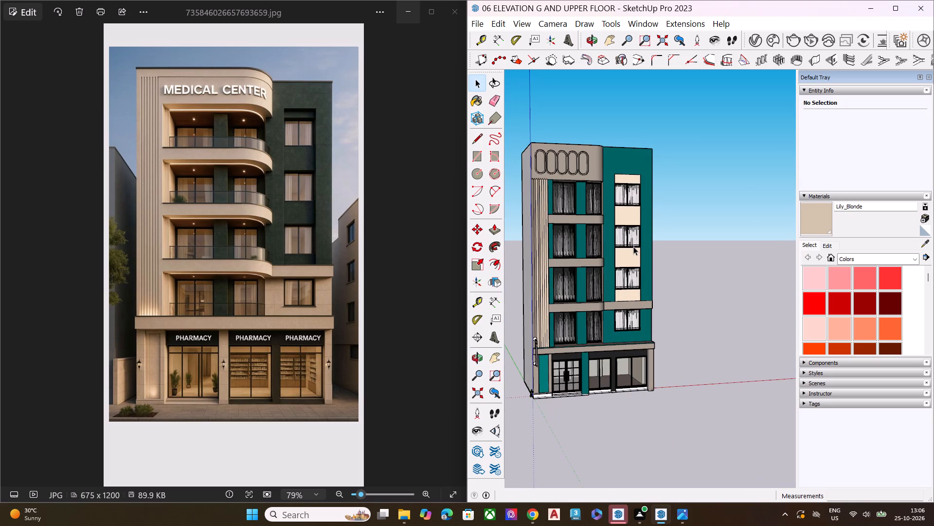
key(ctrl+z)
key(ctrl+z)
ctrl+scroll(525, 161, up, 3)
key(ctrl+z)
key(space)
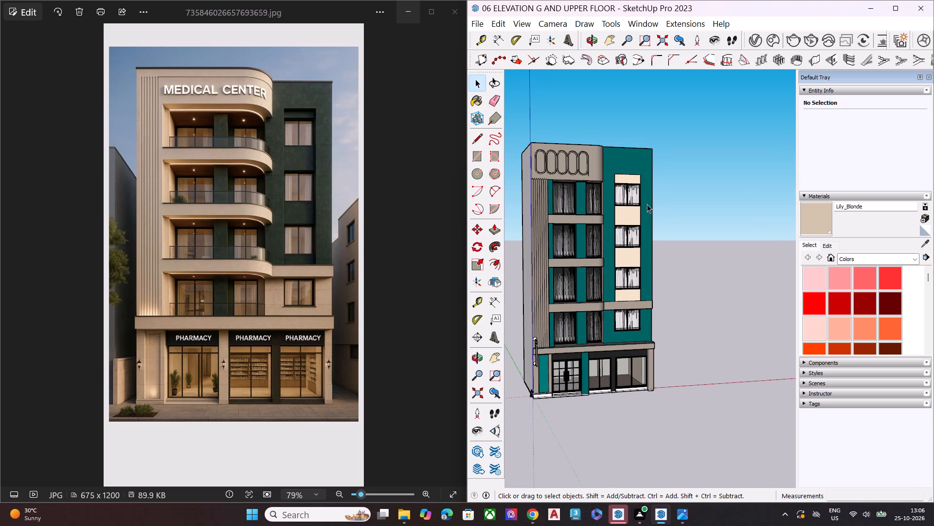
Paint the inner faces of the parapet's five recessed oval panels with Lily_Blonde.
click(716, 222)
middle_drag(743, 244, 562, 202)
click(787, 189)
scroll(560, 178, up, 1)
scroll(559, 178, down, 1)
scroll(555, 176, up, 3)
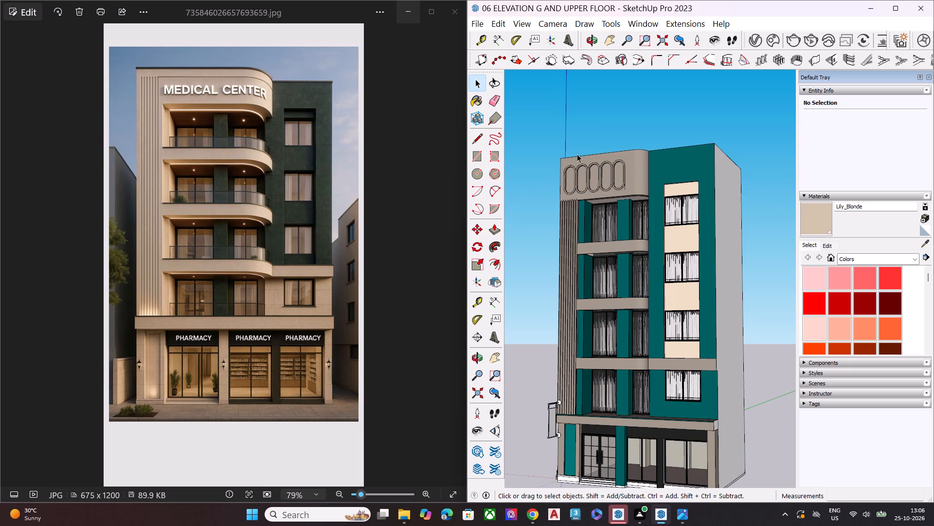
scroll(577, 154, up, 14)
middle_drag(583, 190, 585, 214)
click(816, 212)
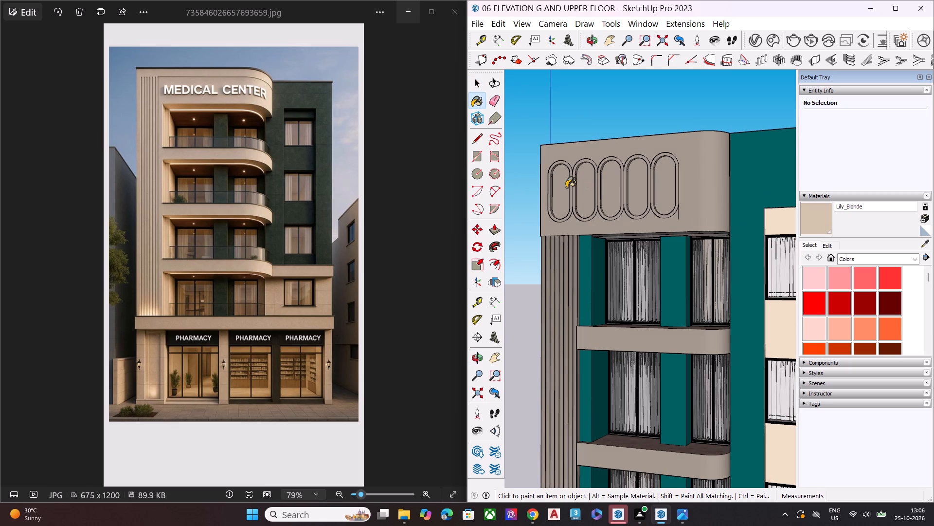
click(562, 185)
click(581, 183)
click(607, 183)
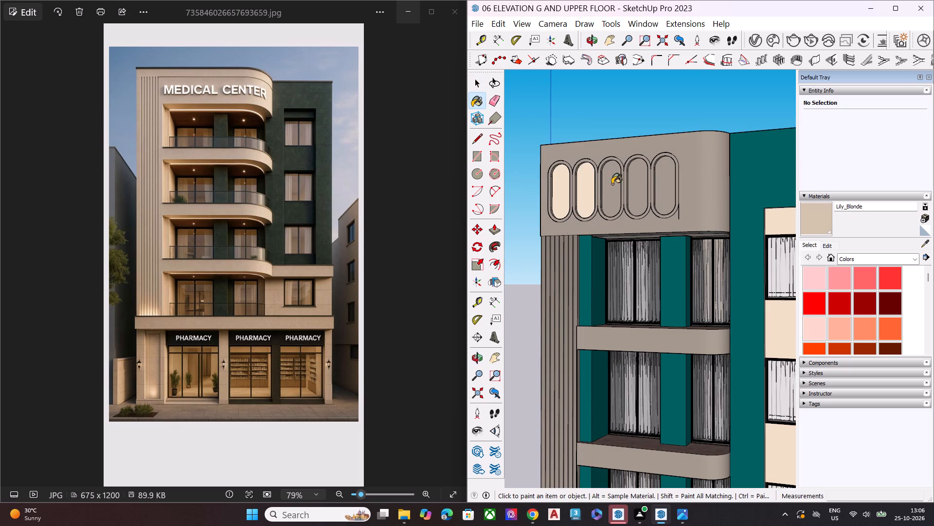
click(632, 186)
click(657, 188)
Paint the border rings around the five parapet oval panels with Lily_Blonde.
scroll(660, 162, up, 3)
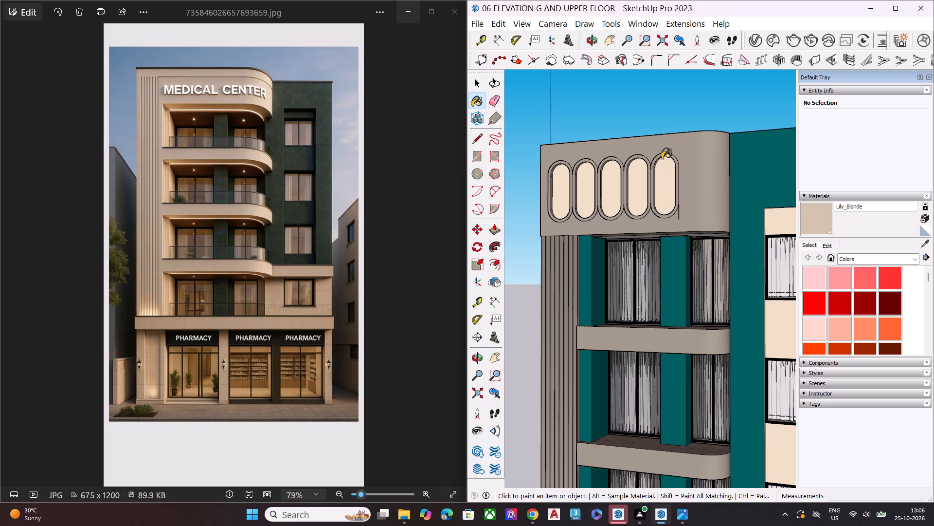
scroll(662, 159, up, 7)
click(677, 155)
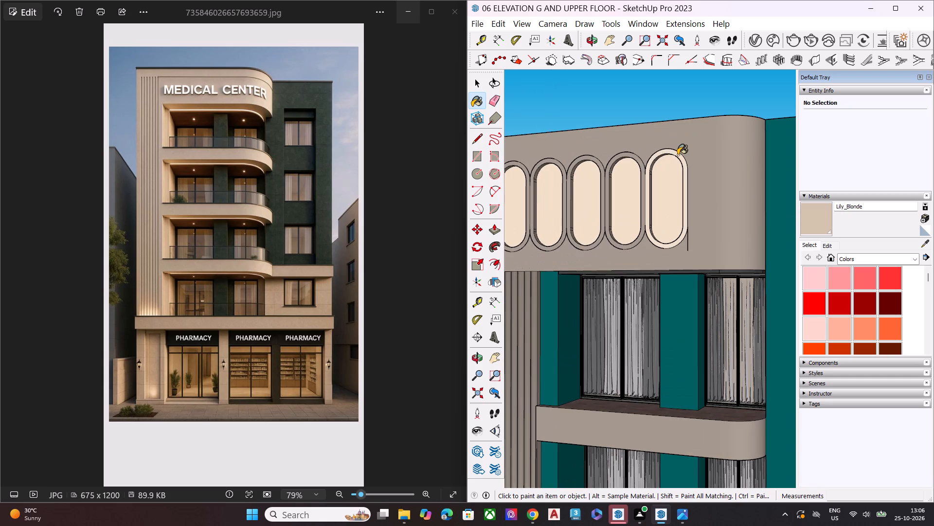
click(632, 155)
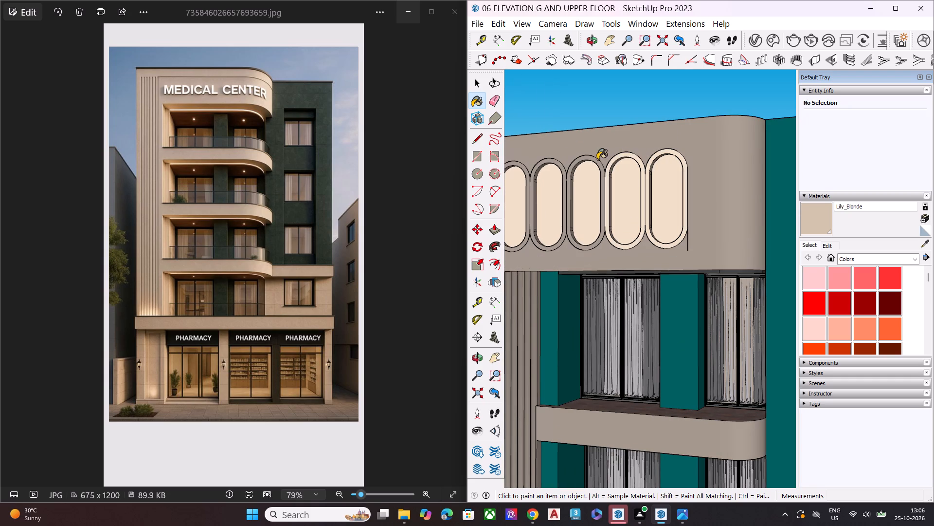
click(597, 160)
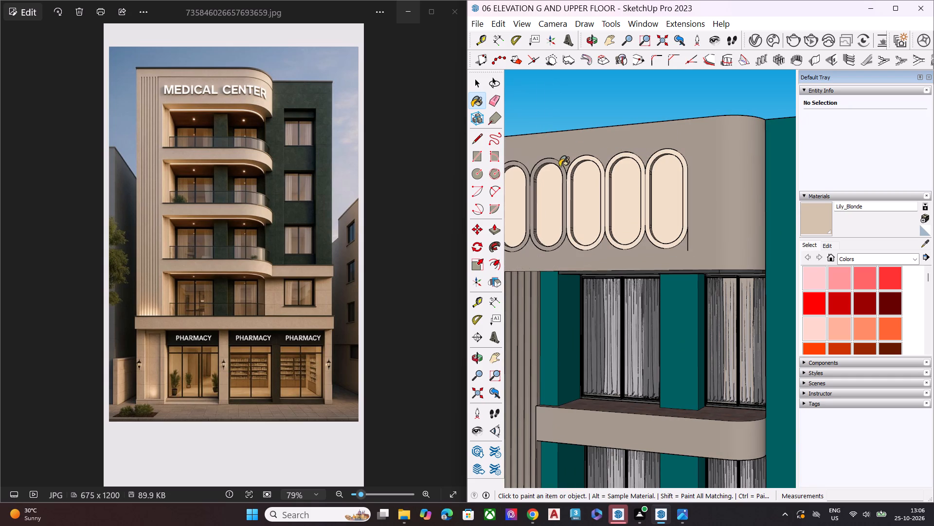
click(559, 167)
click(559, 165)
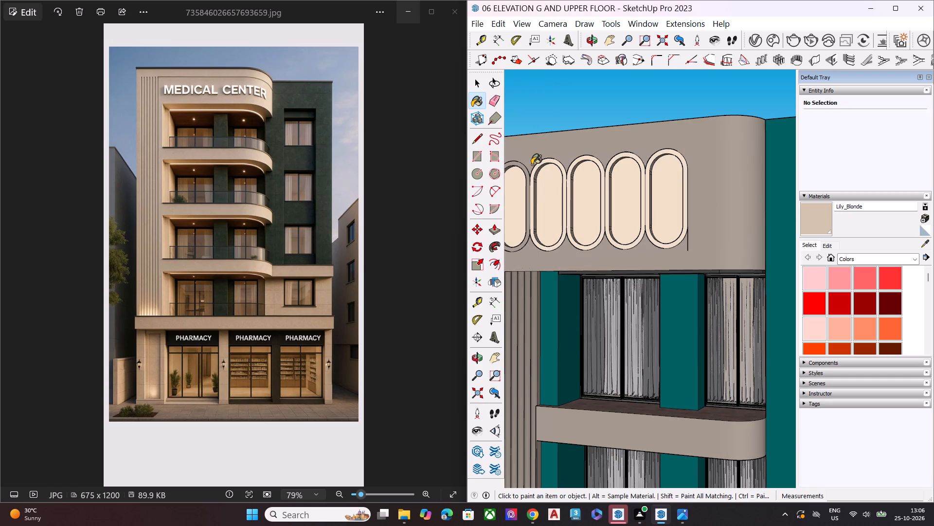
click(526, 170)
Delete the stray vertical edge on the parapet face beside the oval panel nearest the rounded corner.
scroll(615, 169, down, 3)
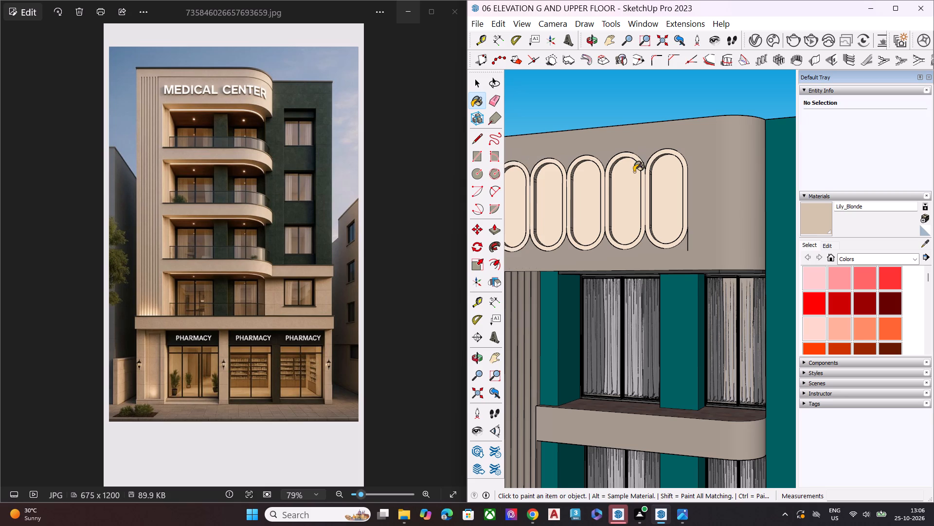
scroll(634, 172, down, 4)
key(space)
scroll(679, 235, up, 12)
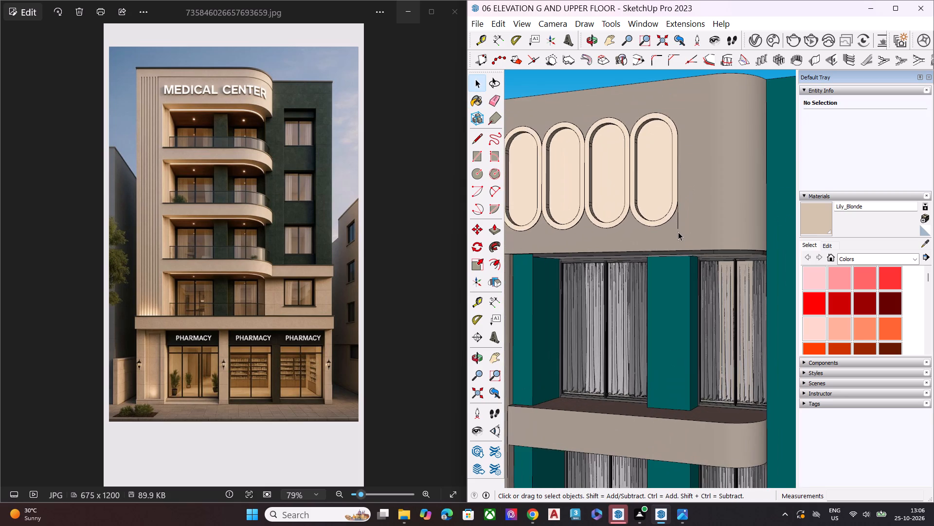
scroll(678, 232, up, 4)
click(678, 227)
key(Delete)
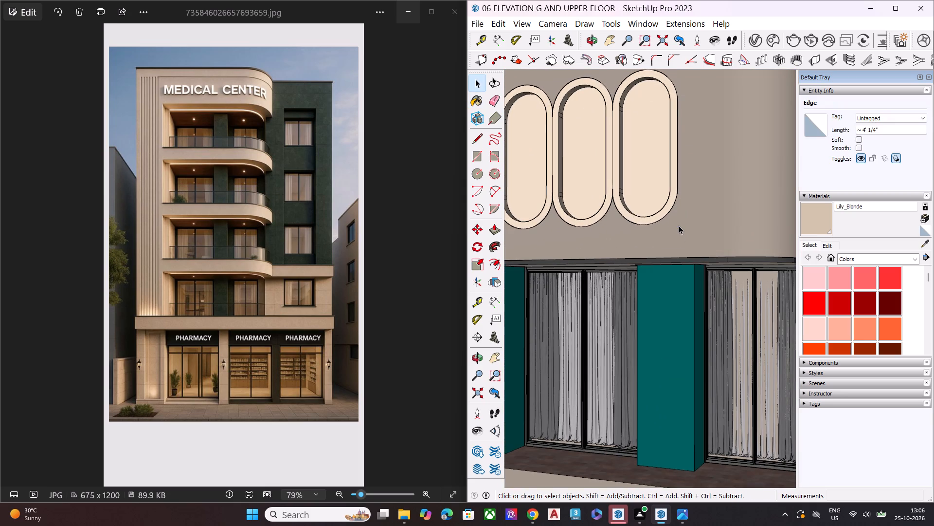
Examine the whole facade from the parapet down to the ground-floor shopfronts, checking the painted surfaces against the reference image.
scroll(679, 225, down, 7)
scroll(637, 170, down, 4)
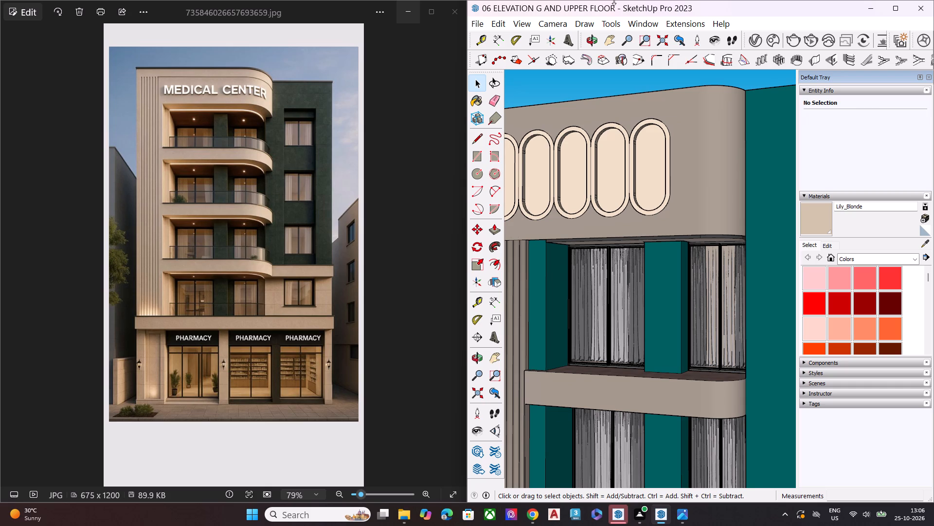
scroll(801, 101, down, 7)
scroll(599, 194, down, 7)
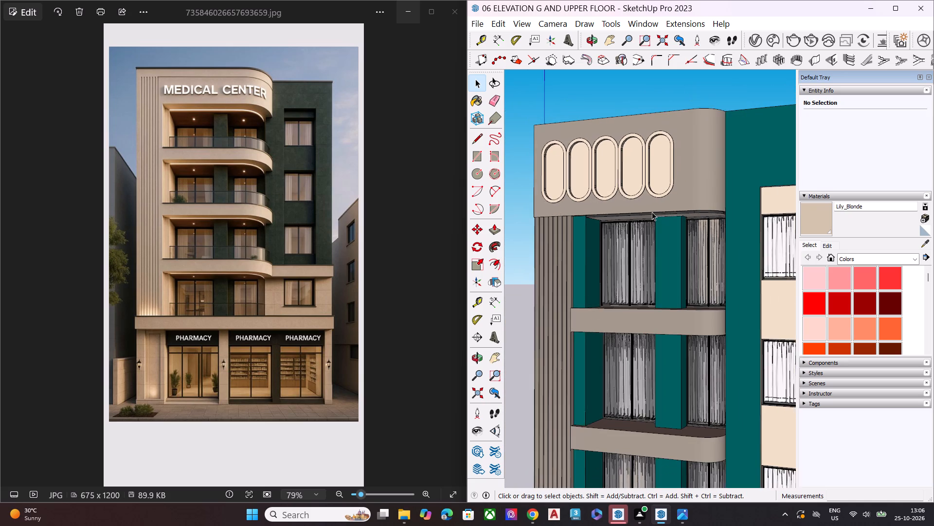
middle_drag(652, 212, 641, 263)
scroll(644, 126, up, 1)
click(640, 97)
scroll(614, 112, down, 7)
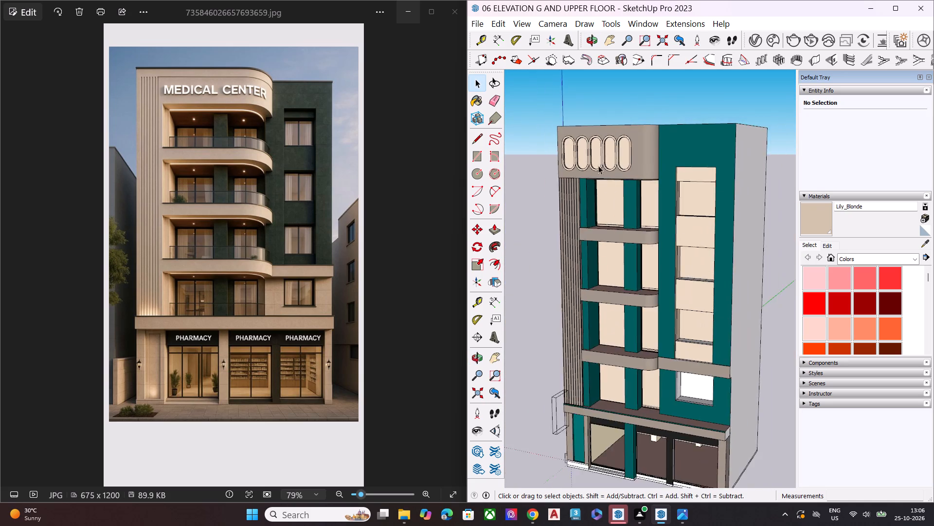
middle_drag(631, 208, 654, 117)
key(space)
double_click(775, 200)
key(space)
middle_drag(632, 206, 729, 185)
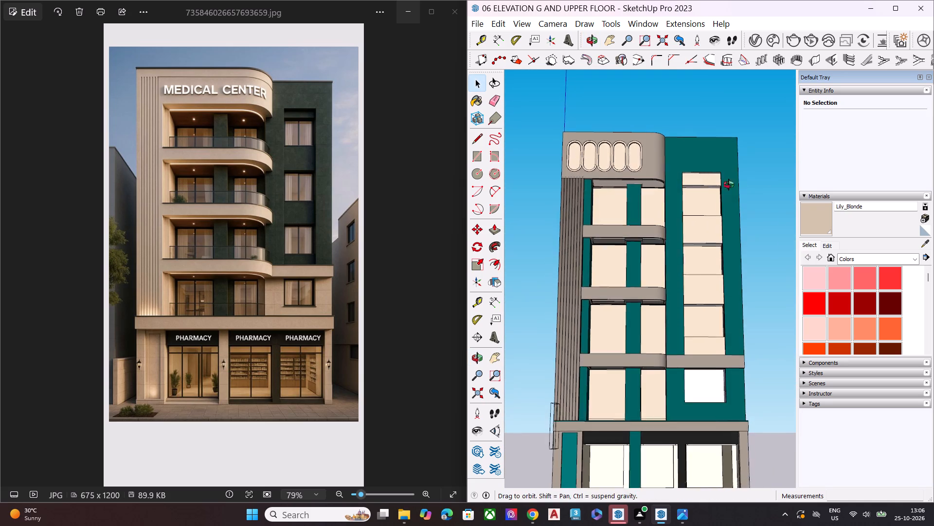
middle_drag(729, 185, 742, 186)
scroll(555, 206, down, 8)
middle_drag(657, 247, 651, 339)
scroll(650, 339, up, 2)
scroll(591, 293, down, 1)
scroll(590, 289, up, 6)
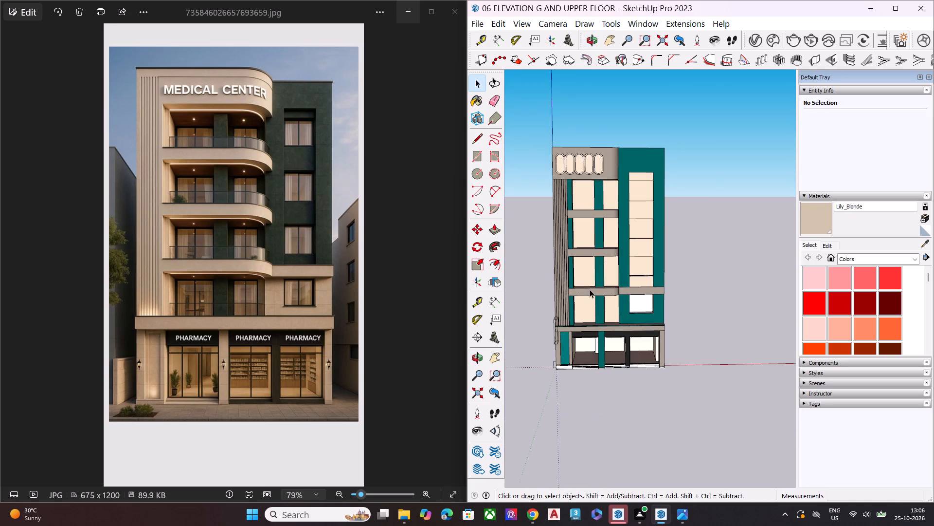
scroll(611, 315, up, 1)
middle_drag(611, 315, 597, 293)
scroll(605, 347, up, 3)
scroll(607, 366, down, 1)
scroll(607, 370, up, 5)
scroll(527, 376, up, 6)
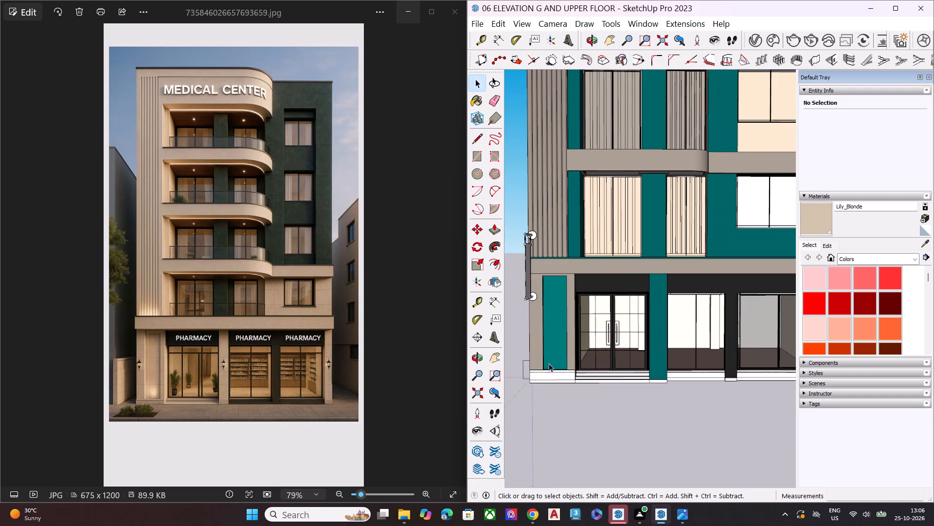
middle_drag(624, 329, 614, 291)
scroll(614, 291, up, 1)
scroll(552, 300, down, 6)
middle_drag(654, 300, 661, 271)
scroll(661, 271, up, 1)
key(space)
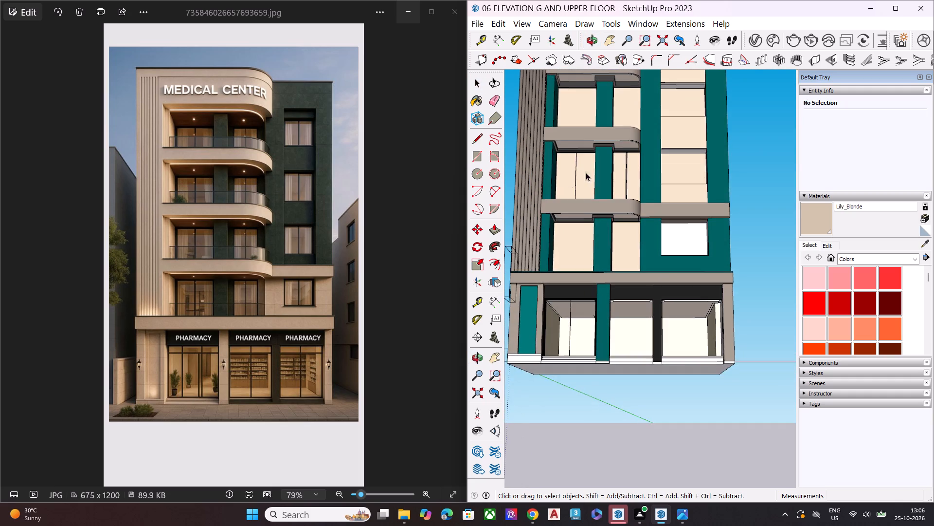
scroll(597, 172, down, 2)
scroll(600, 184, up, 5)
scroll(603, 226, down, 3)
middle_drag(609, 180, 612, 304)
key(space)
scroll(597, 224, up, 5)
scroll(598, 212, down, 3)
scroll(598, 212, up, 5)
scroll(598, 225, down, 2)
scroll(610, 263, up, 1)
scroll(615, 272, down, 4)
scroll(625, 290, up, 1)
scroll(625, 290, down, 2)
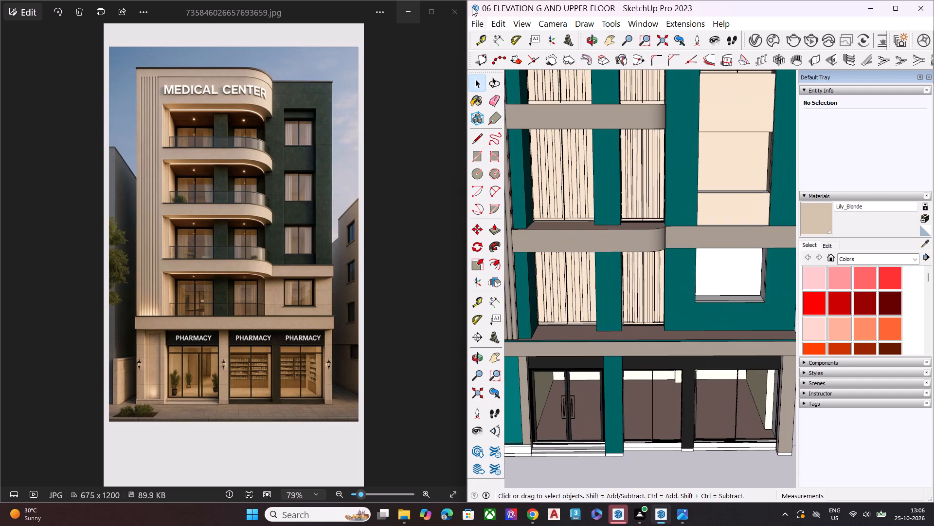
Start a file import and look through the Downloads folder for a model to add to the facade.
click(477, 25)
click(522, 233)
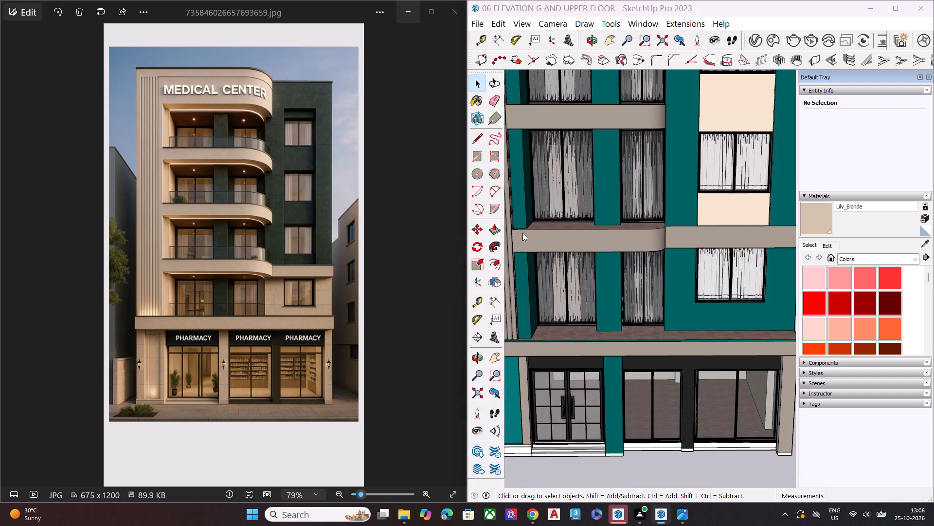
scroll(661, 205, down, 4)
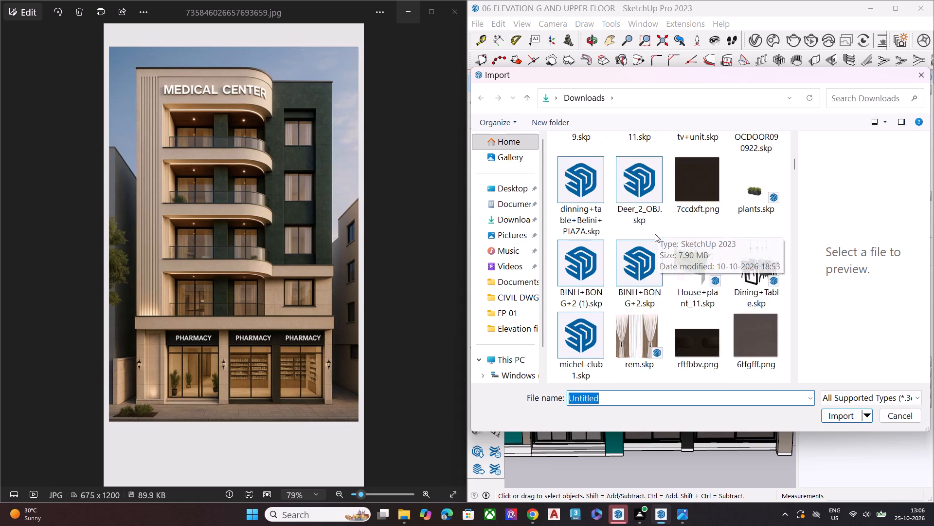
scroll(655, 234, down, 2)
scroll(650, 242, up, 1)
scroll(642, 253, down, 6)
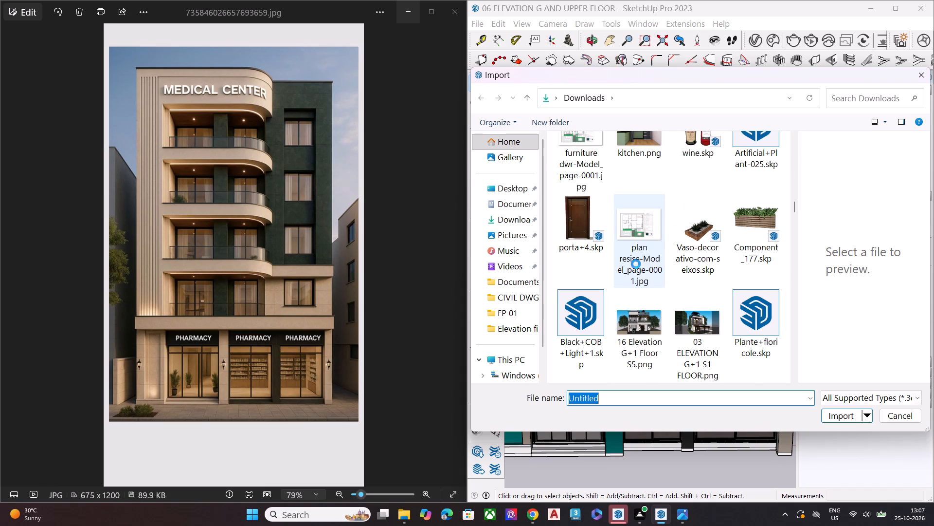
scroll(630, 273, down, 3)
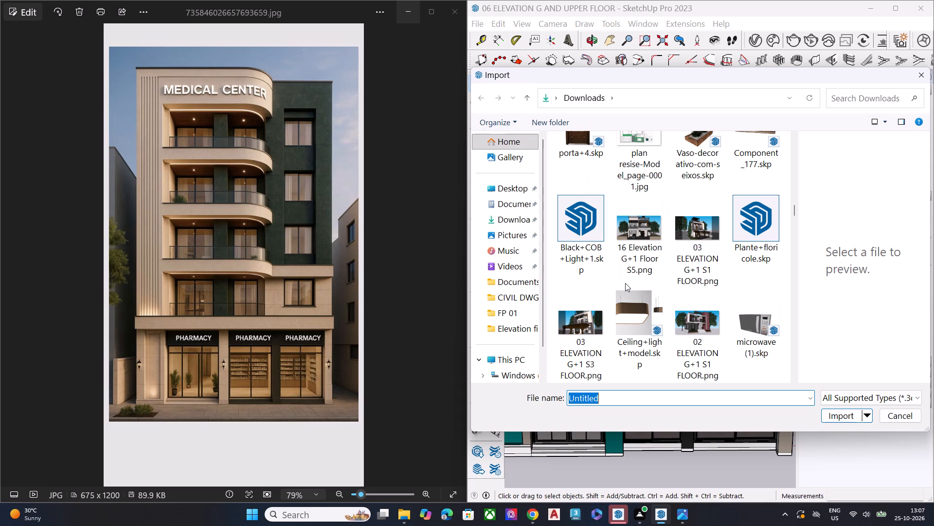
scroll(606, 306, down, 4)
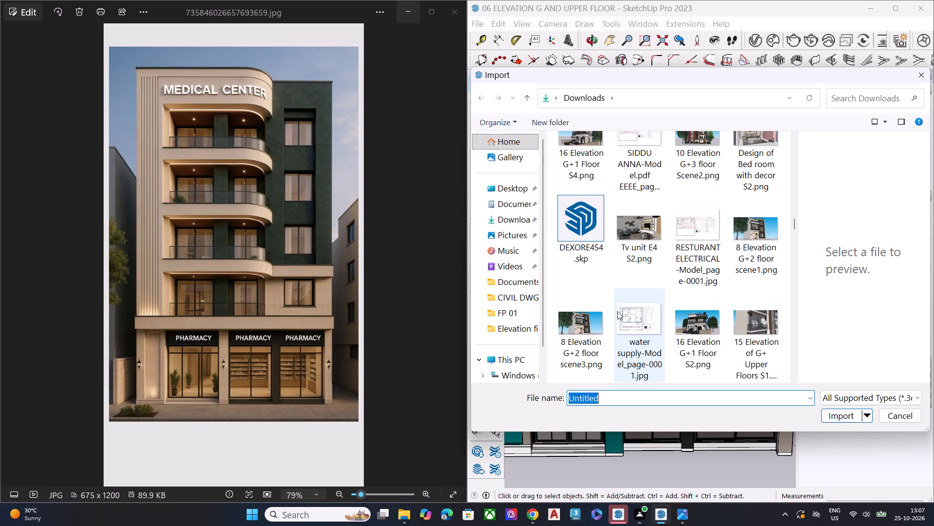
scroll(617, 325, down, 5)
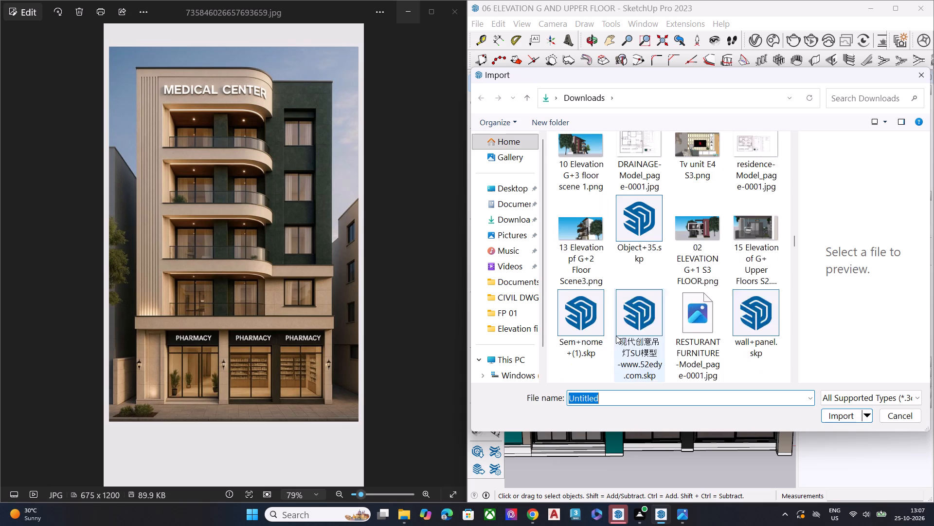
scroll(616, 336, up, 1)
scroll(616, 336, down, 4)
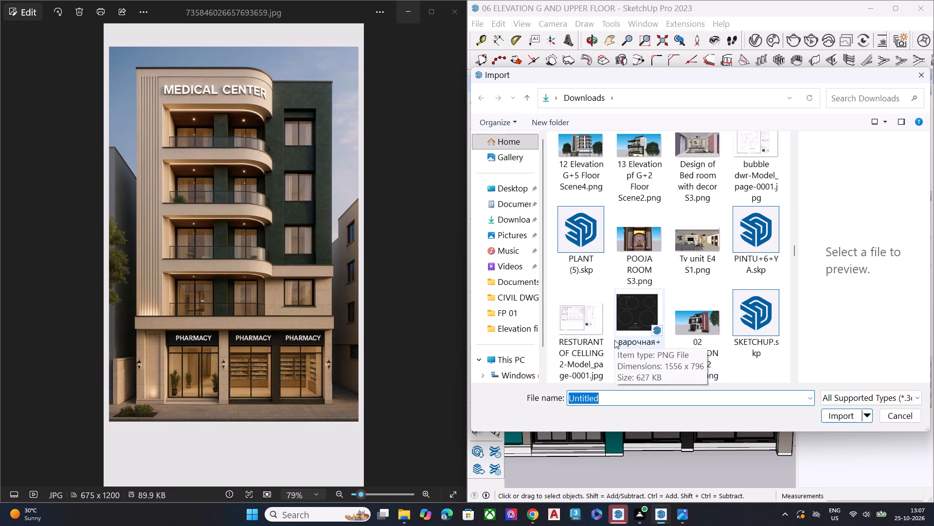
scroll(614, 340, down, 4)
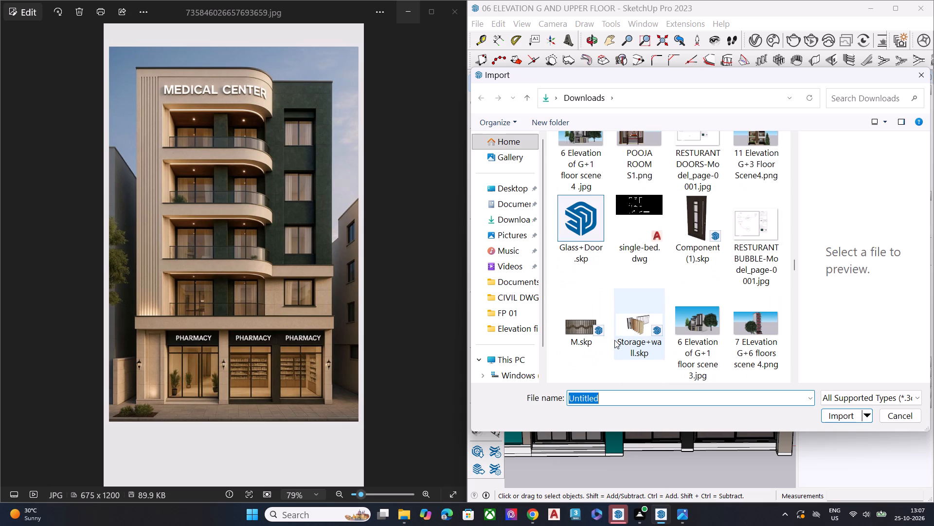
scroll(614, 340, down, 10)
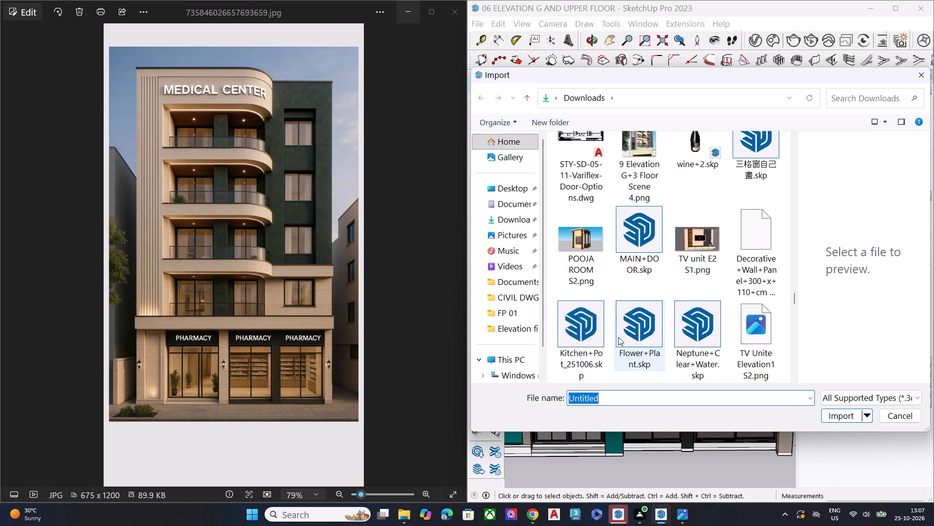
scroll(618, 337, down, 3)
scroll(592, 343, up, 1)
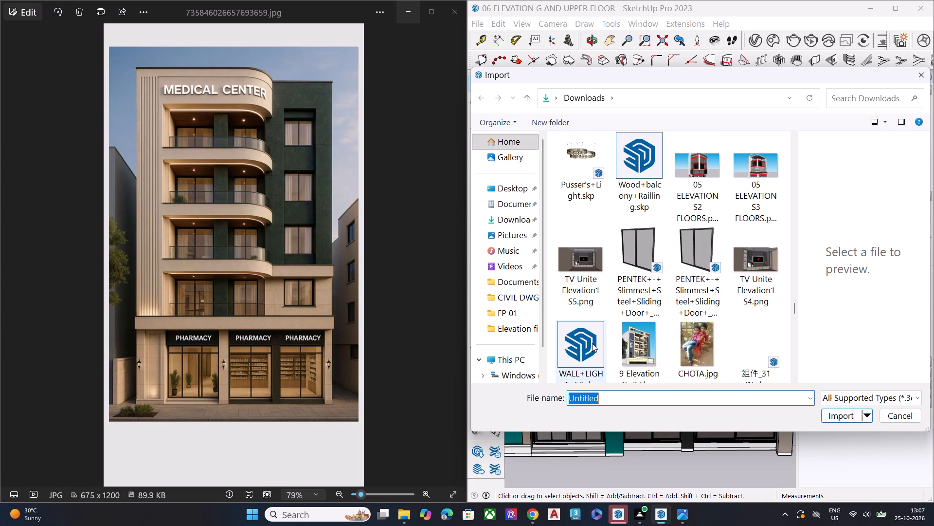
scroll(637, 313, up, 6)
scroll(618, 324, down, 2)
scroll(618, 324, up, 9)
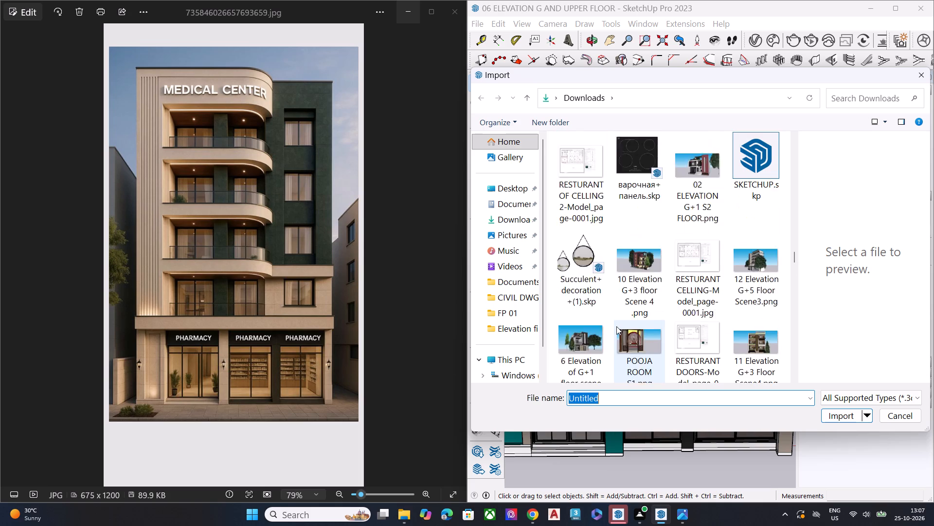
scroll(616, 326, up, 16)
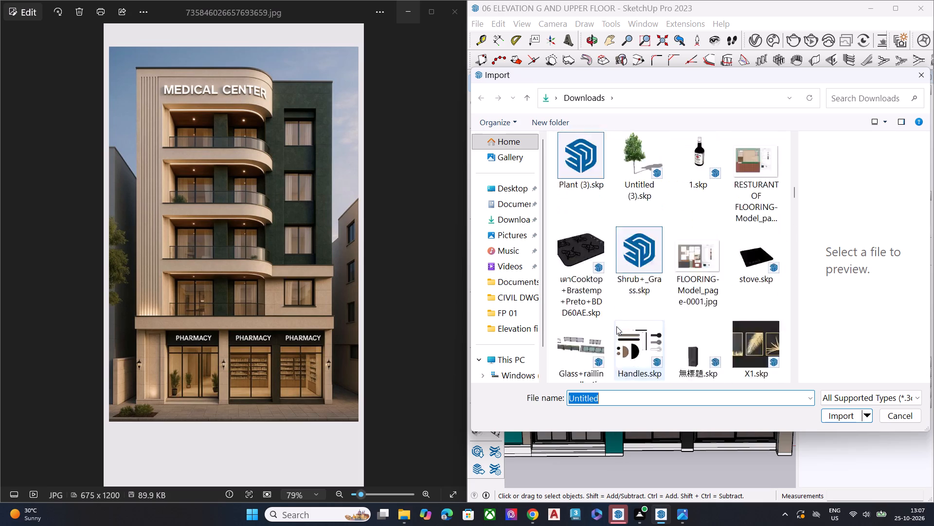
scroll(616, 326, up, 2)
scroll(616, 326, down, 5)
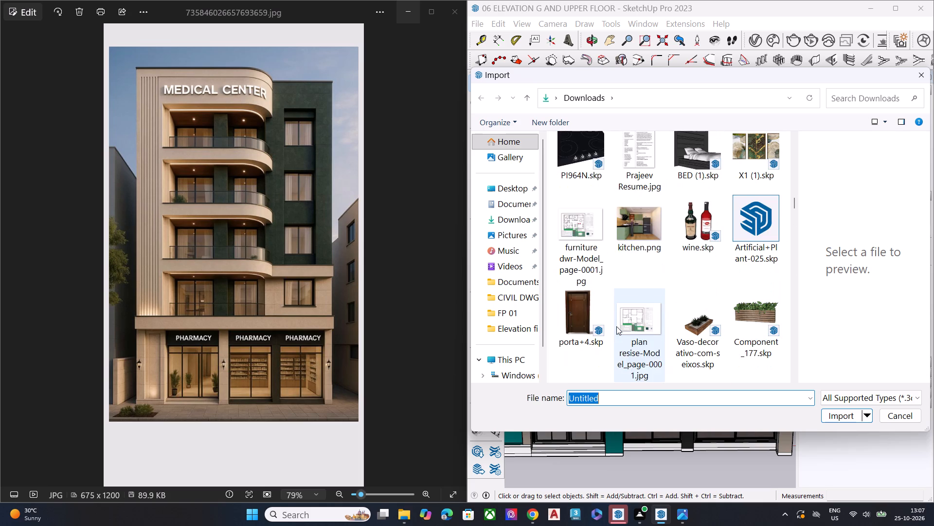
scroll(616, 326, down, 5)
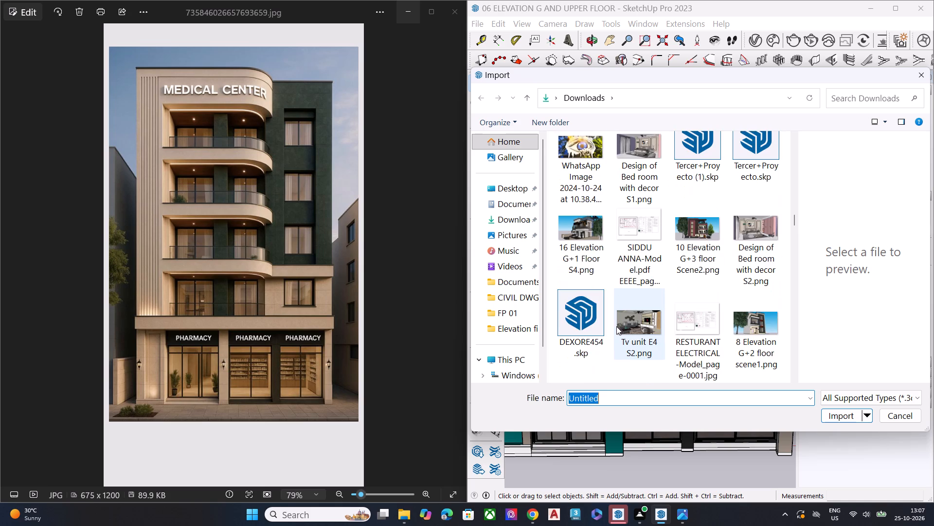
scroll(616, 326, down, 11)
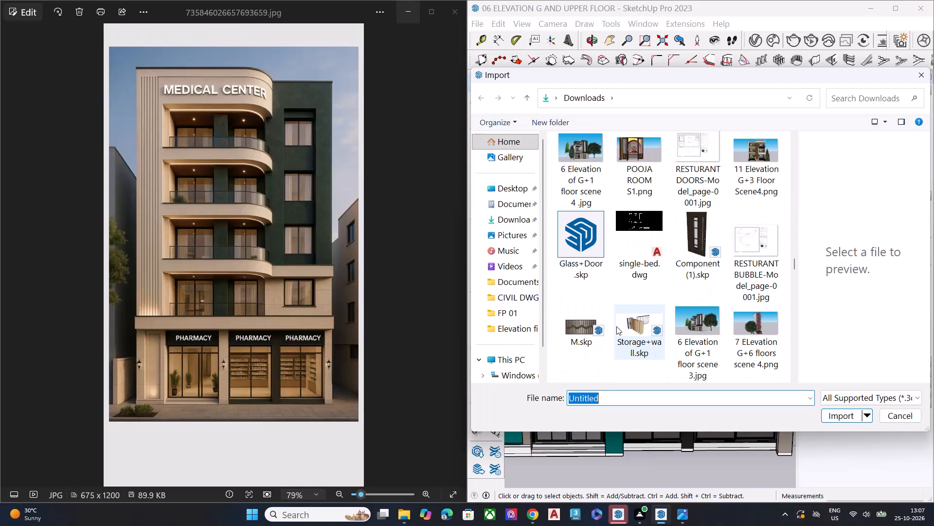
scroll(616, 326, down, 5)
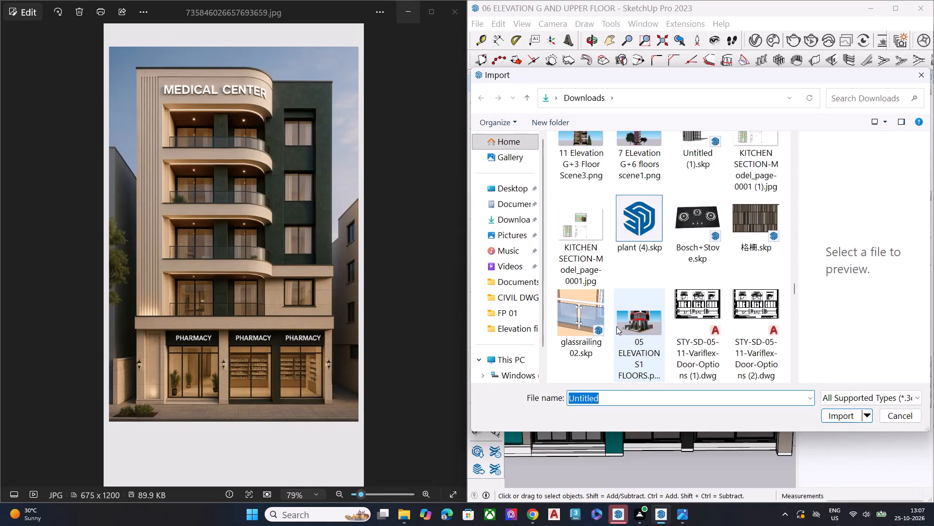
scroll(616, 326, down, 3)
scroll(680, 300, down, 2)
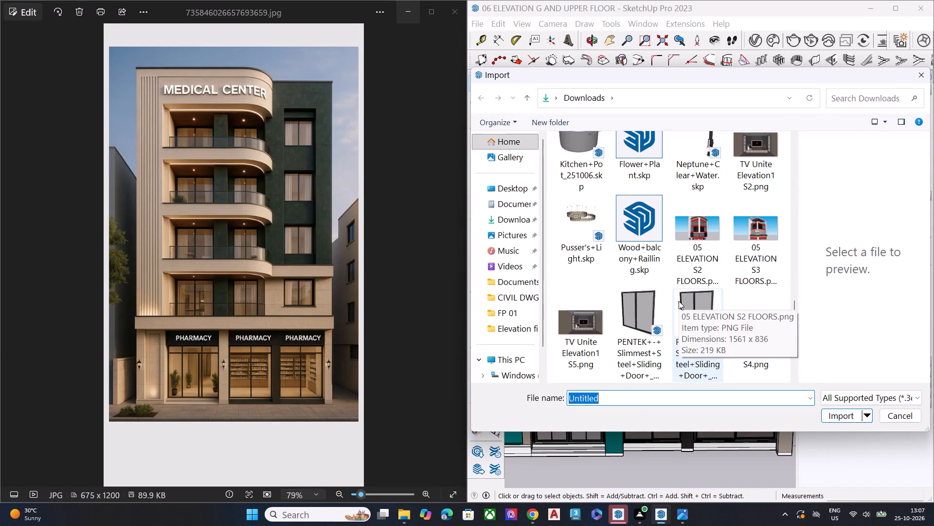
scroll(675, 305, down, 3)
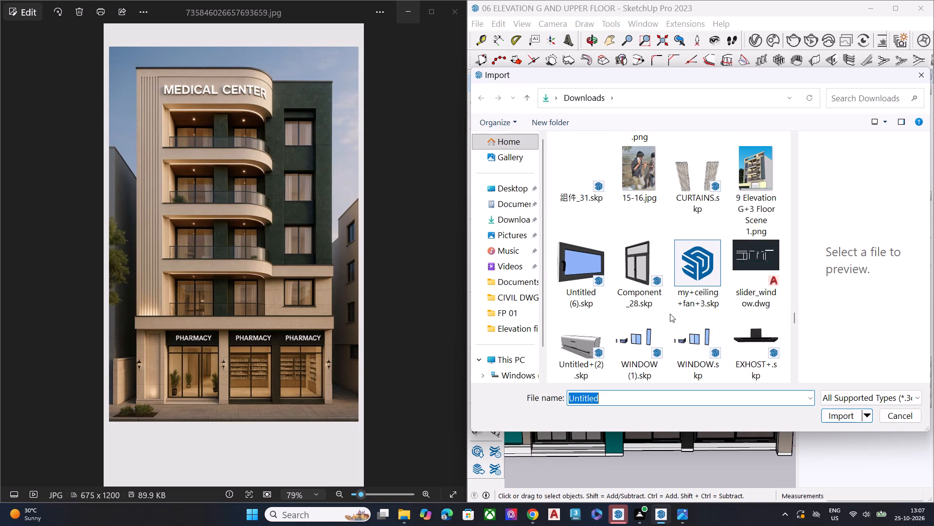
scroll(670, 314, down, 3)
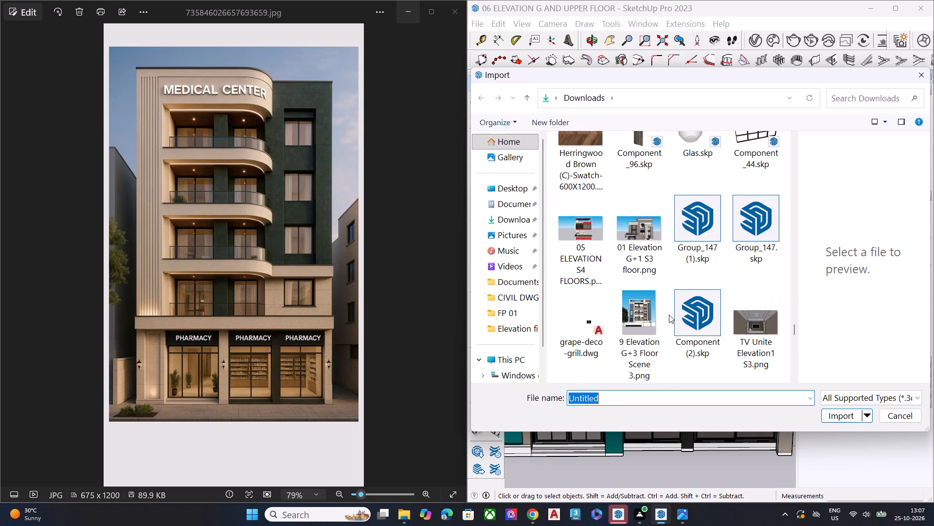
scroll(669, 315, down, 1)
scroll(669, 315, up, 4)
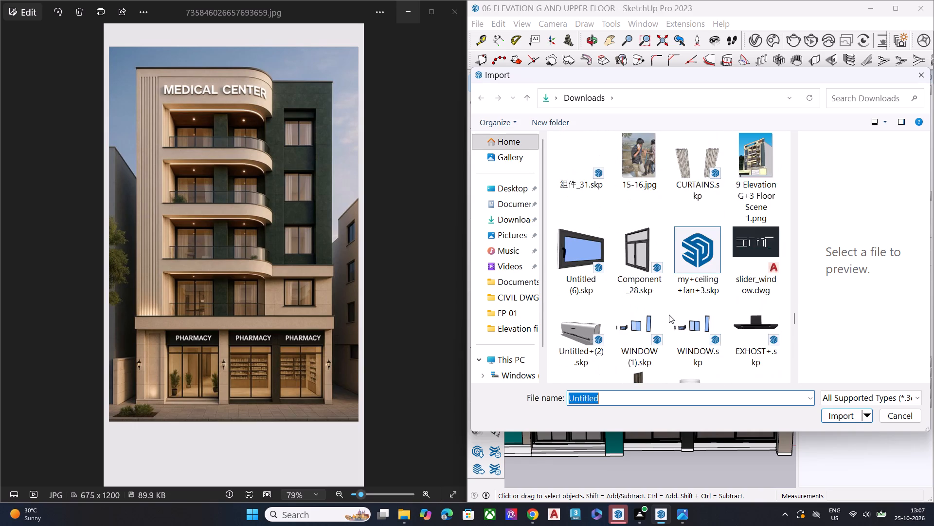
scroll(669, 315, up, 10)
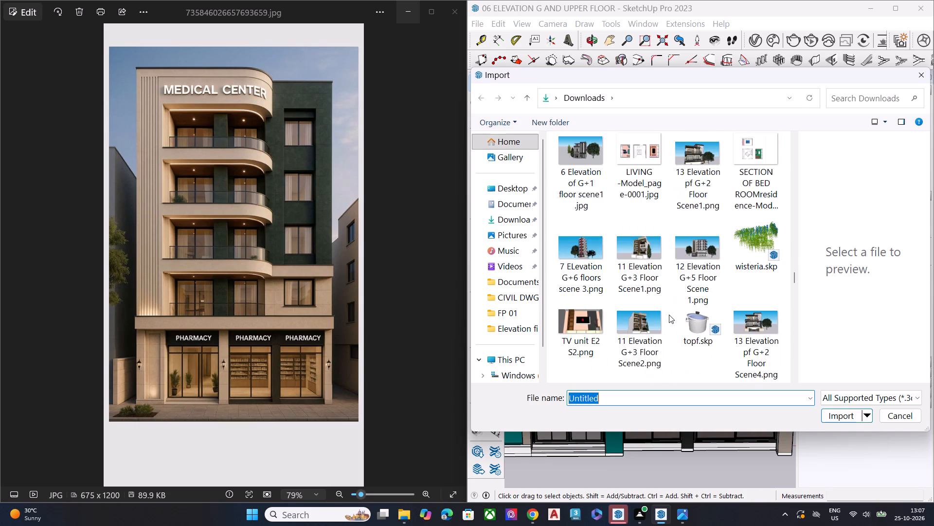
scroll(669, 315, up, 12)
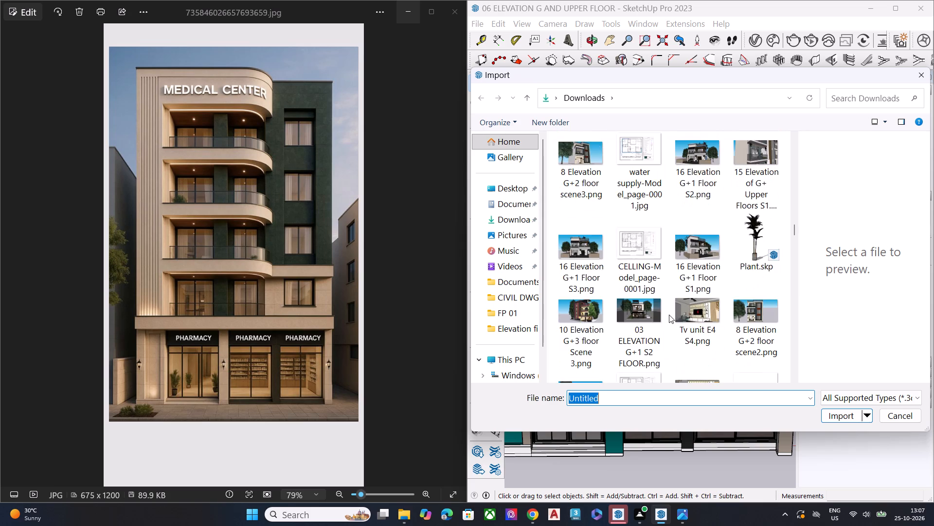
scroll(669, 315, up, 10)
scroll(594, 272, up, 1)
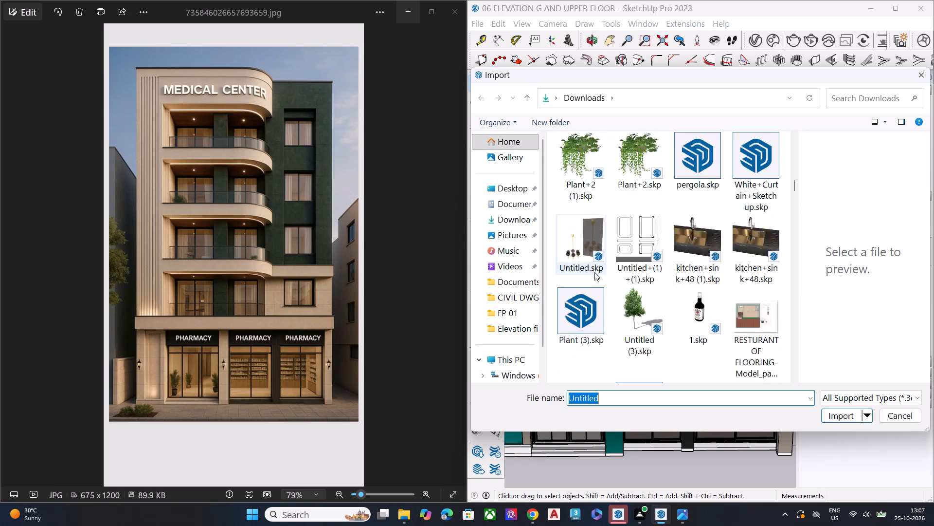
scroll(594, 272, up, 6)
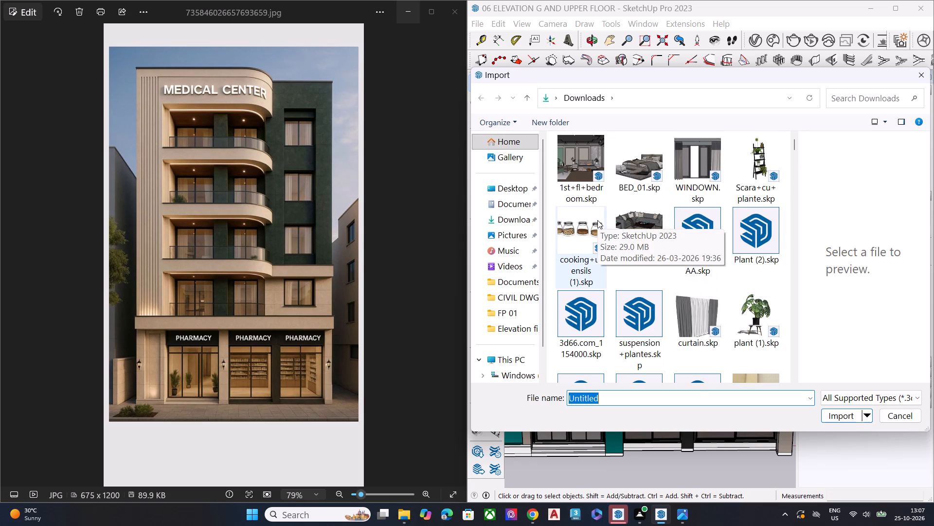
scroll(659, 253, up, 1)
scroll(659, 253, down, 1)
scroll(655, 259, up, 2)
scroll(597, 283, up, 1)
scroll(662, 250, down, 7)
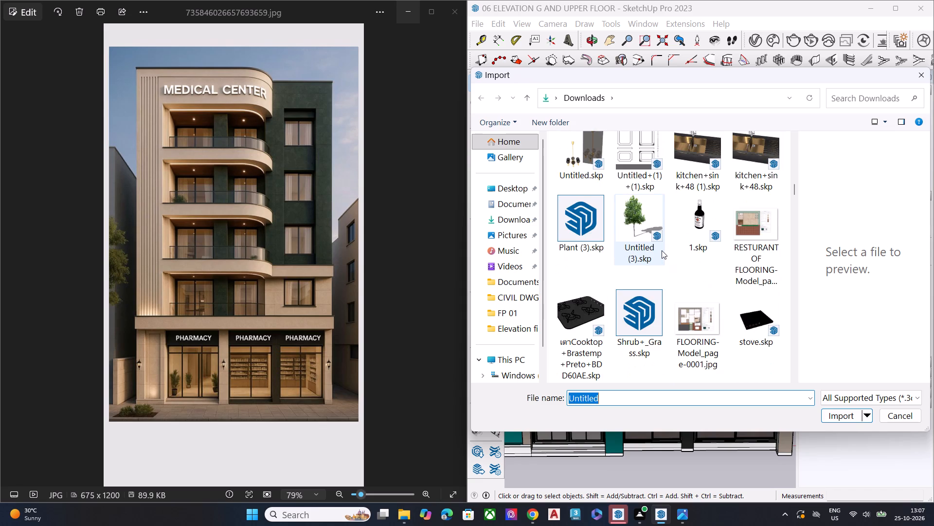
scroll(662, 250, down, 3)
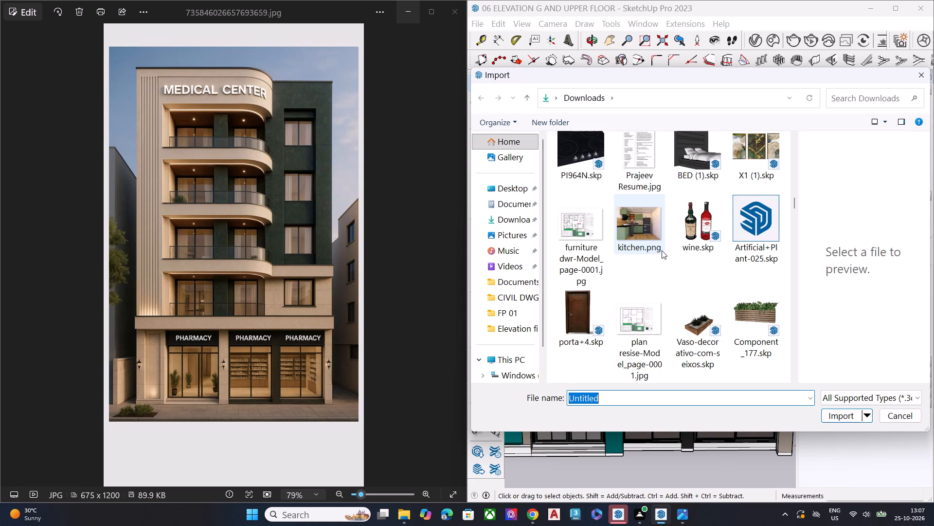
scroll(662, 250, down, 4)
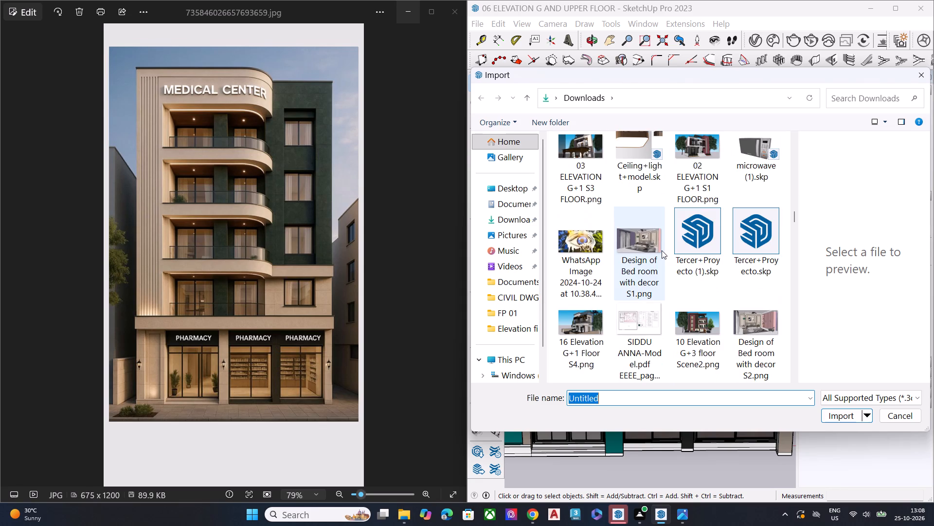
Find the My+Glass_Railing.skp model in the Downloads folder and import it.
scroll(662, 250, down, 4)
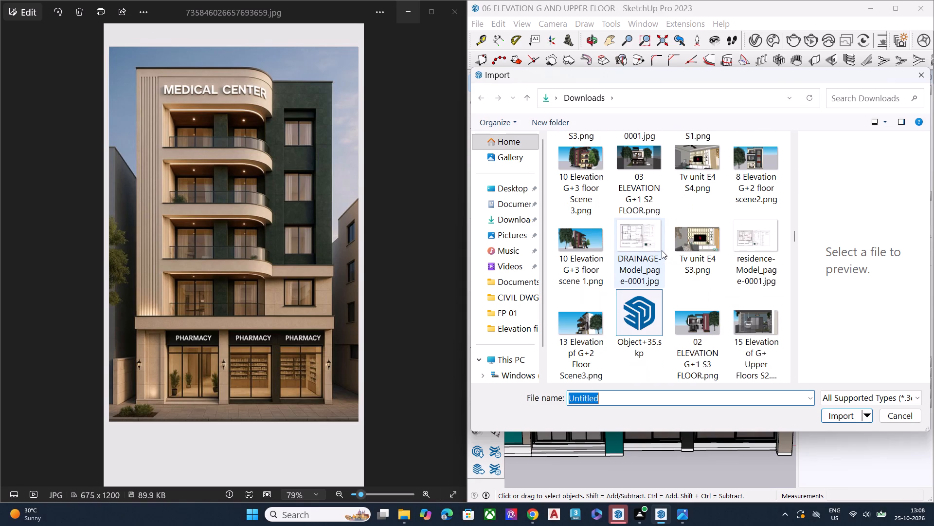
scroll(662, 250, down, 4)
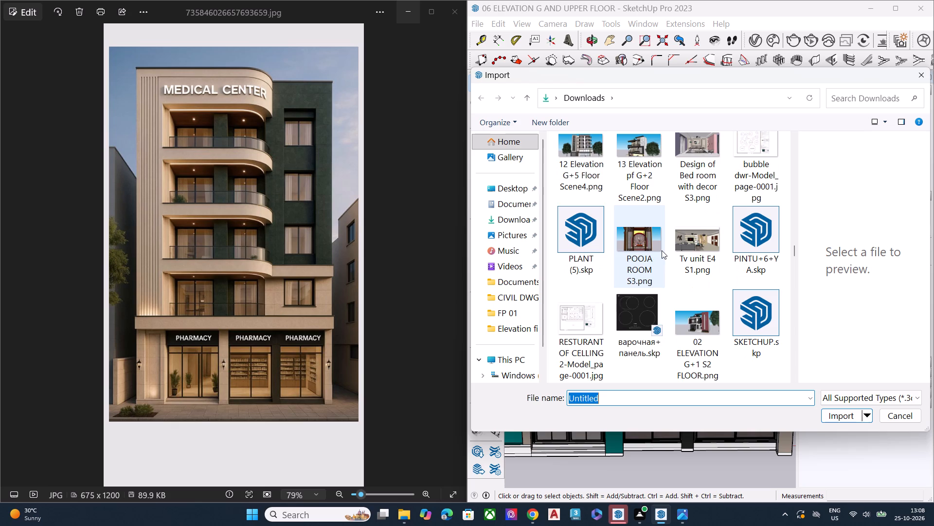
scroll(662, 250, down, 3)
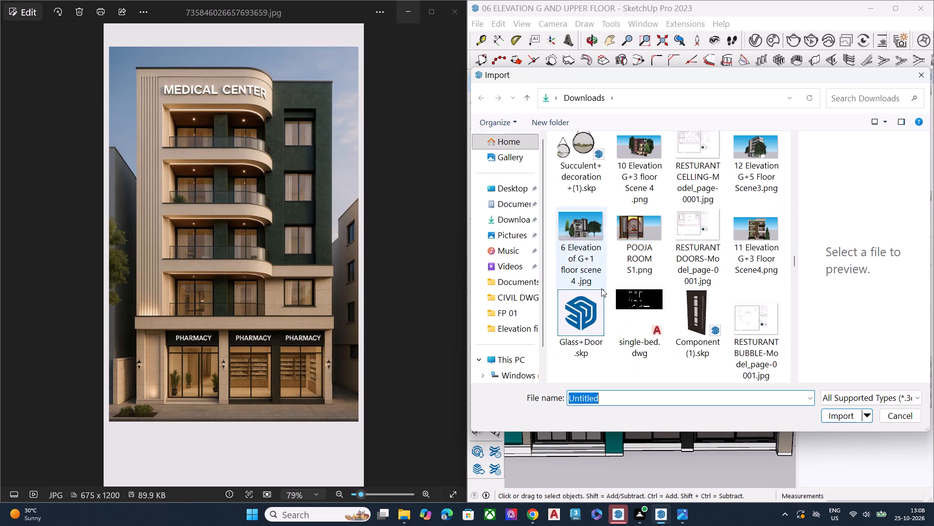
scroll(599, 291, down, 3)
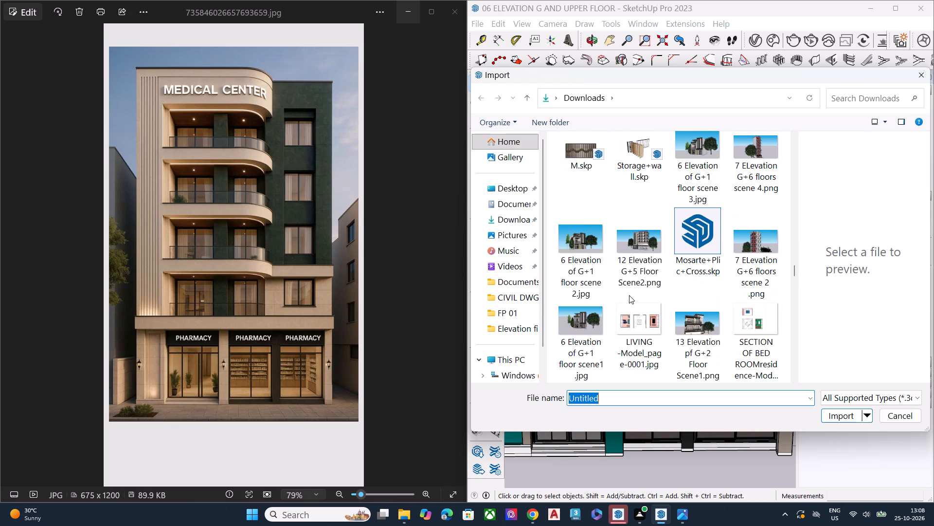
scroll(629, 295, down, 2)
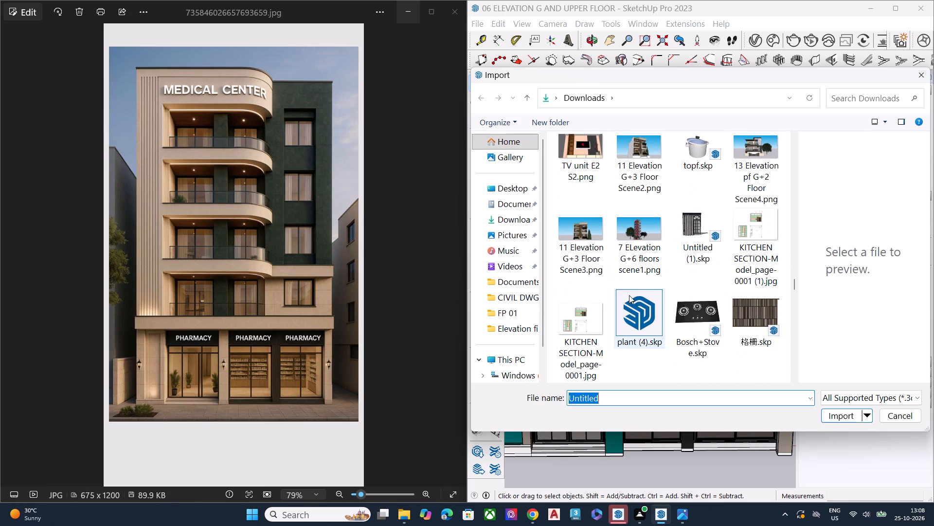
scroll(629, 295, down, 2)
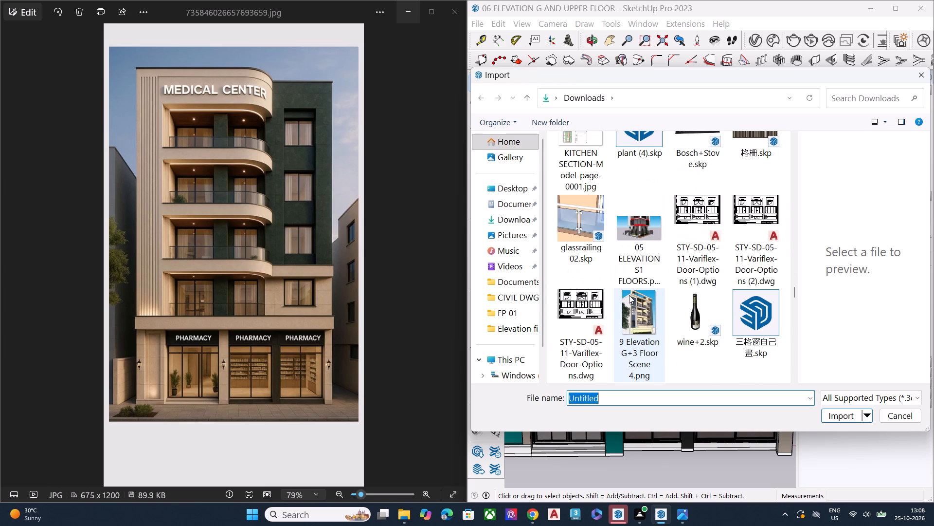
scroll(629, 295, down, 1)
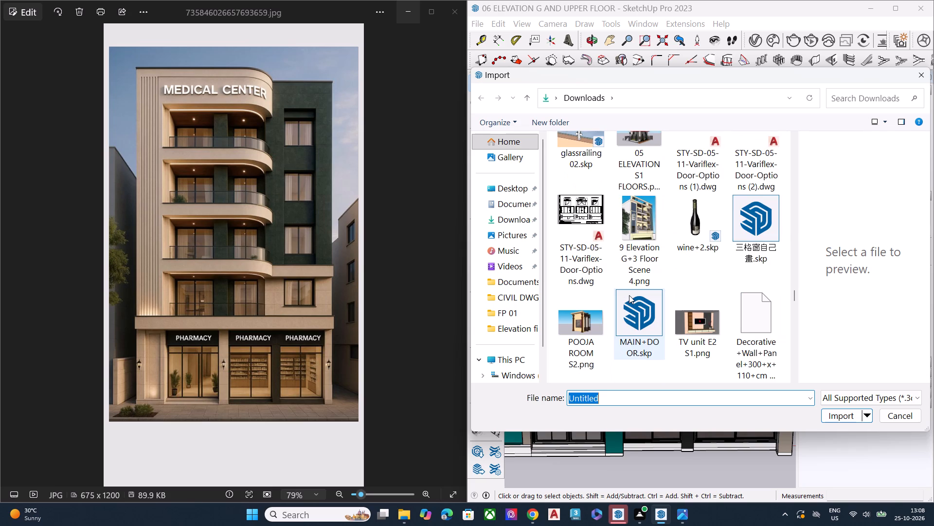
scroll(629, 295, down, 1)
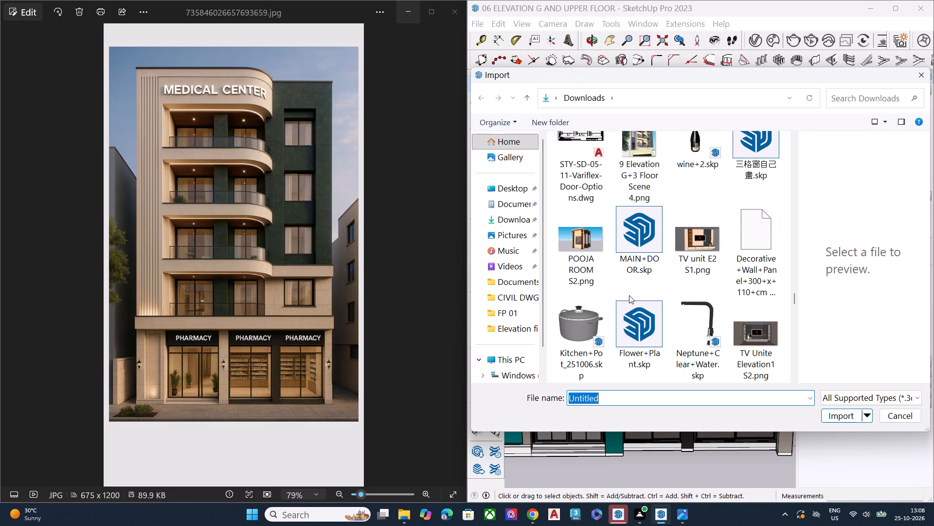
scroll(629, 295, down, 3)
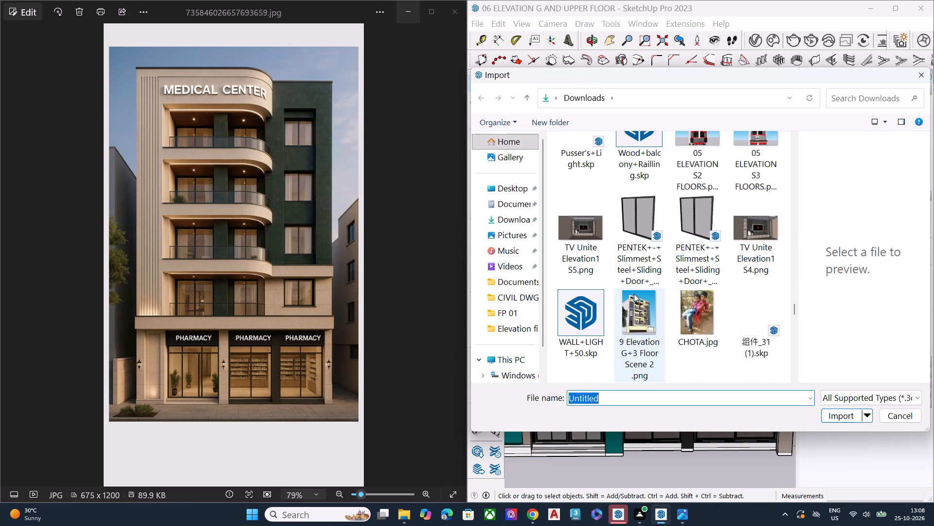
scroll(634, 294, down, 3)
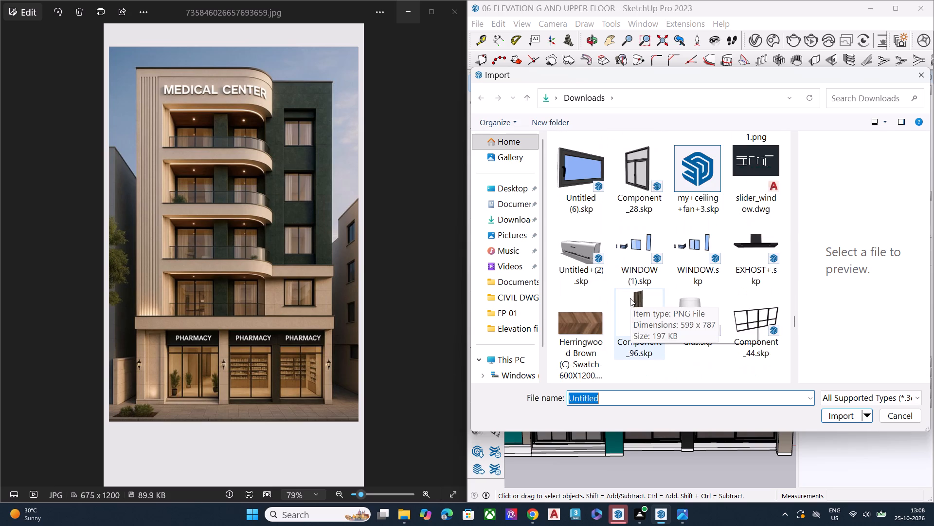
scroll(628, 303, down, 4)
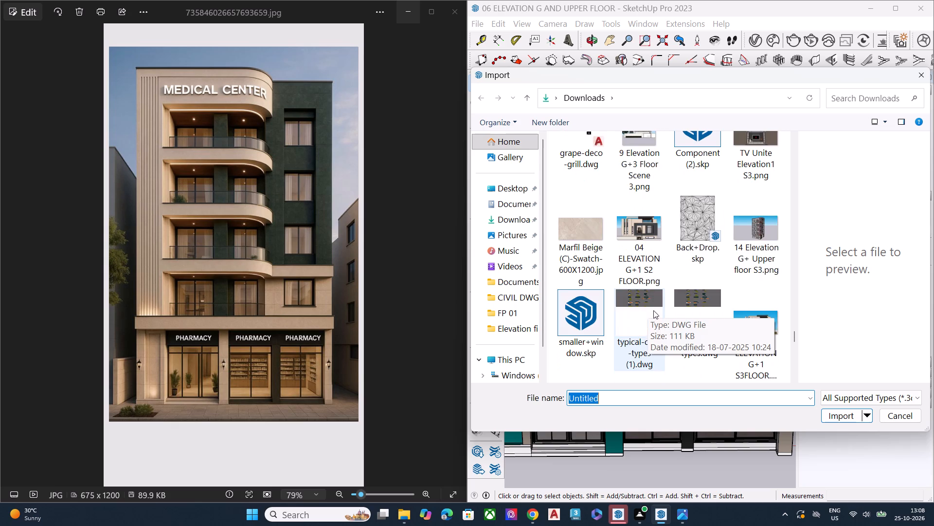
scroll(651, 312, down, 3)
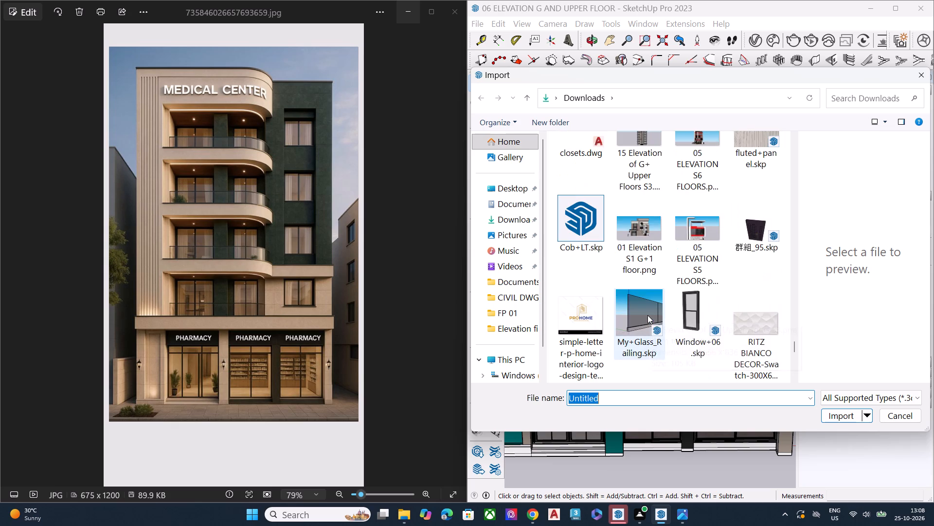
scroll(647, 315, down, 1)
click(645, 247)
click(839, 418)
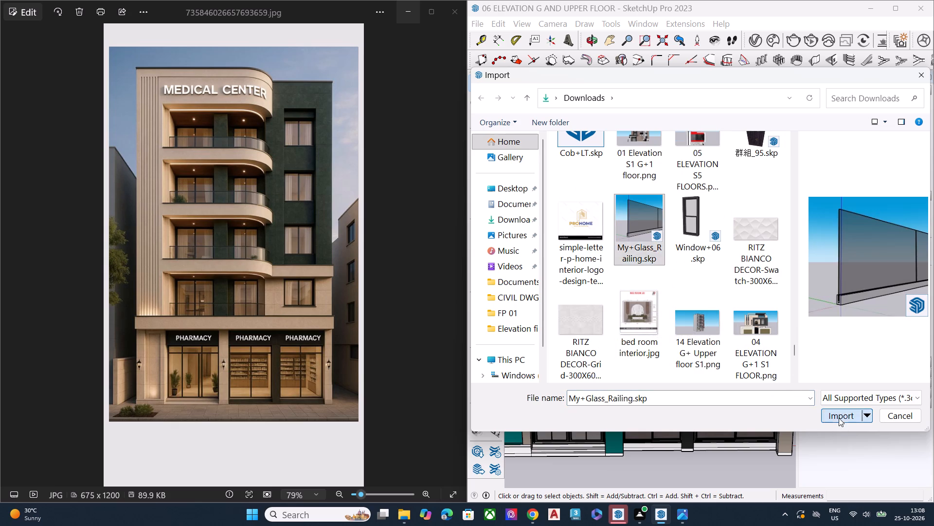
click(806, 311)
Place the glass railing on the first-floor balcony's front edge, starting at the teal pier beside the fluted wall.
scroll(630, 330, down, 1)
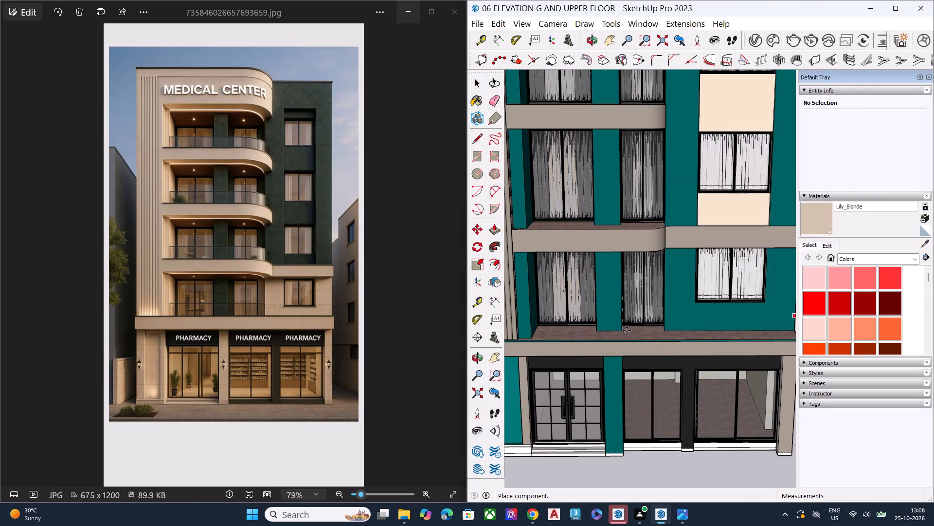
scroll(627, 331, down, 4)
middle_drag(632, 351, 763, 373)
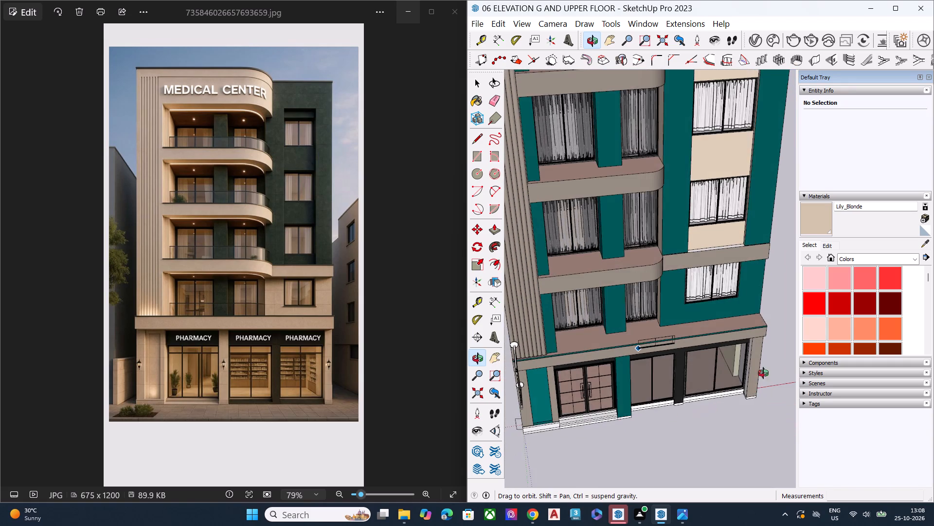
middle_drag(763, 373, 756, 311)
scroll(632, 327, up, 8)
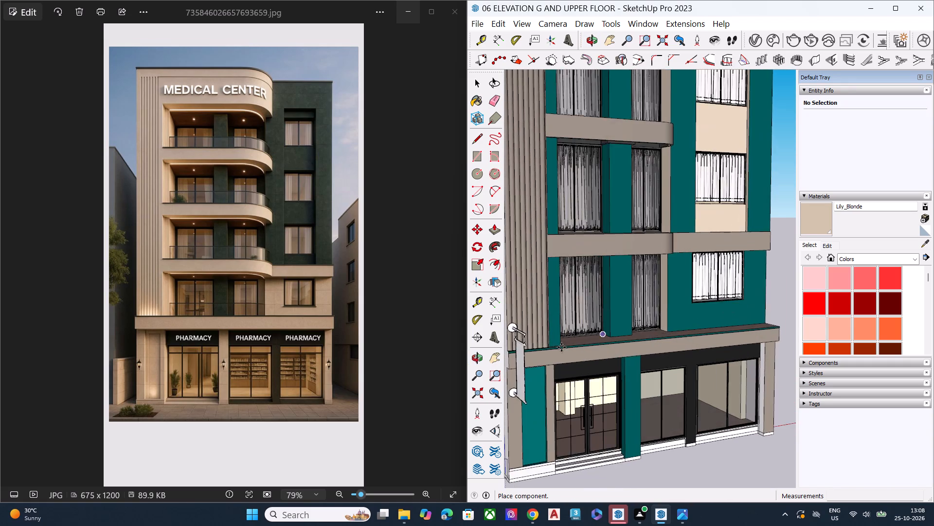
scroll(560, 347, up, 14)
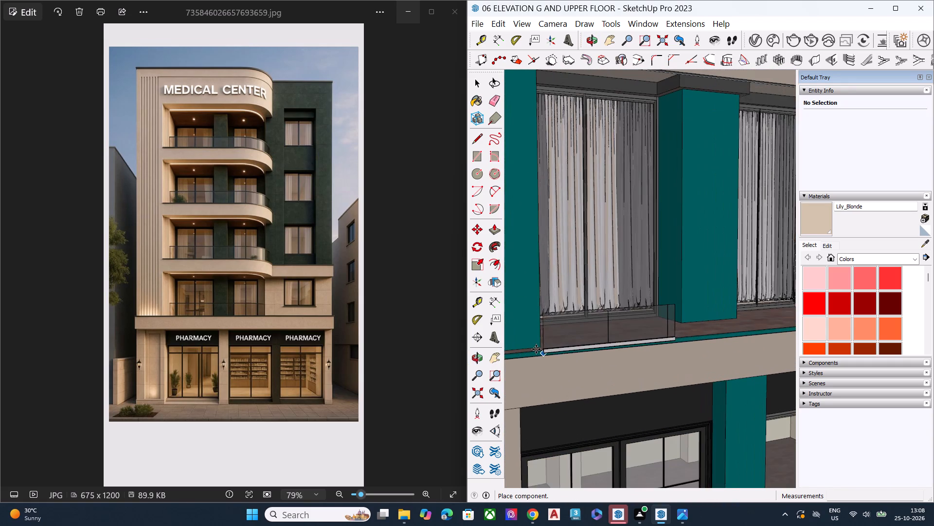
scroll(536, 349, up, 8)
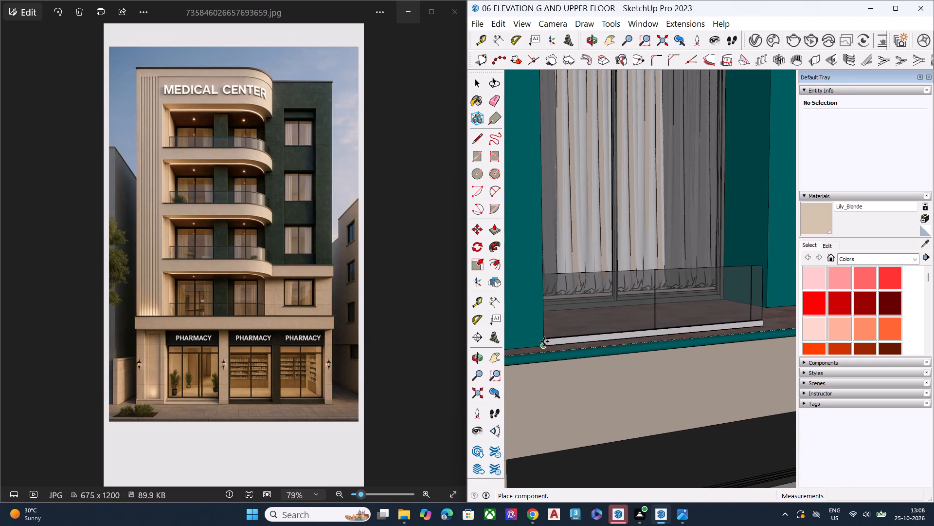
middle_drag(544, 341, 557, 366)
scroll(544, 341, down, 1)
scroll(556, 365, up, 7)
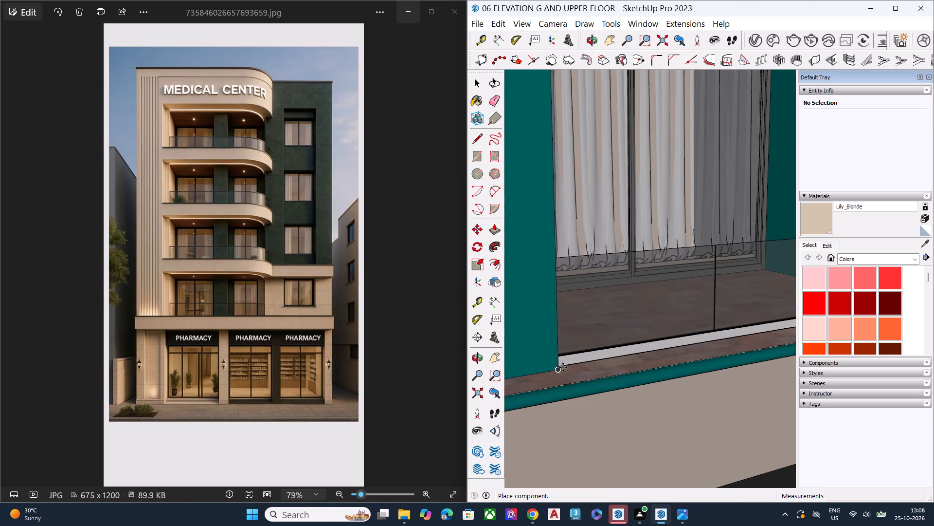
click(562, 368)
key(space)
scroll(525, 369, down, 11)
scroll(600, 362, up, 1)
scroll(600, 362, down, 5)
scroll(607, 360, up, 2)
scroll(607, 360, down, 1)
scroll(607, 360, up, 1)
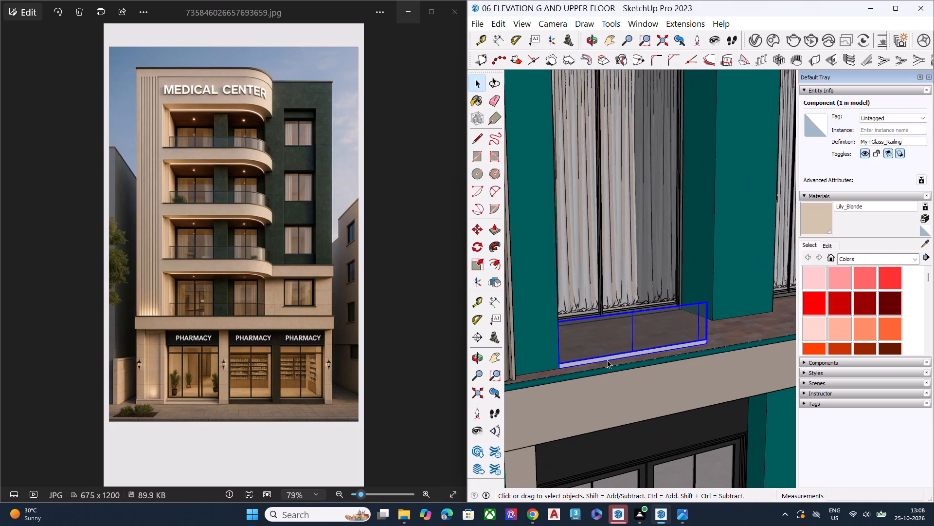
Move the glass railing about 85' 8" off the balcony to the open space beside the building, past the shopfronts.
scroll(631, 350, down, 7)
middle_drag(630, 351, 614, 361)
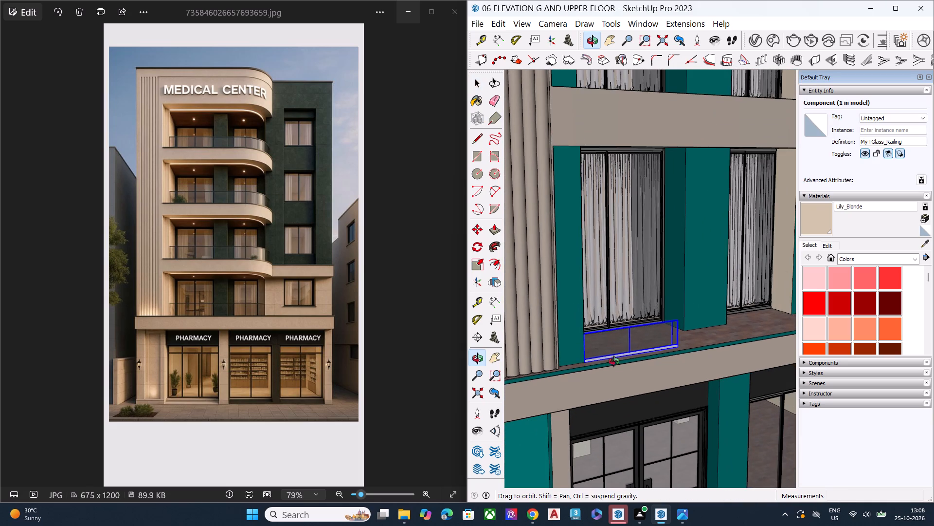
middle_drag(614, 361, 590, 373)
scroll(598, 366, up, 4)
click(611, 356)
key(m)
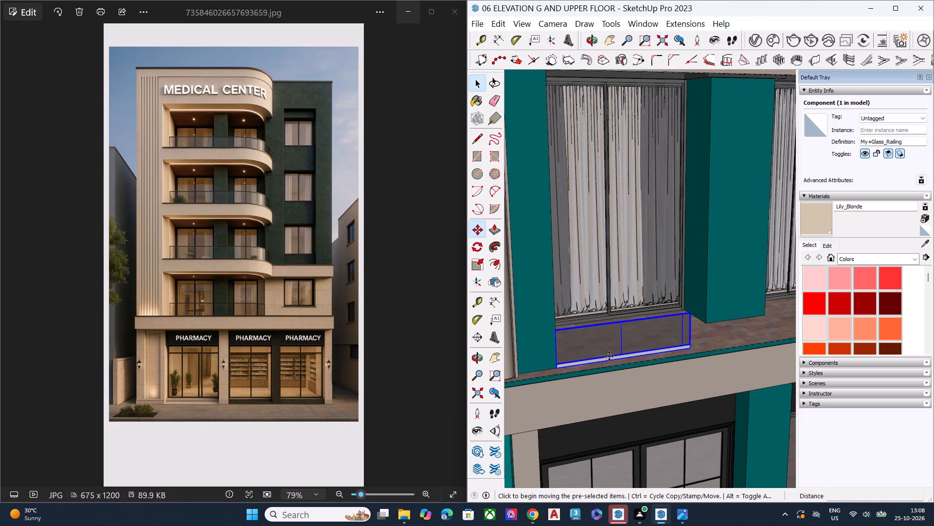
click(614, 349)
scroll(535, 315, down, 15)
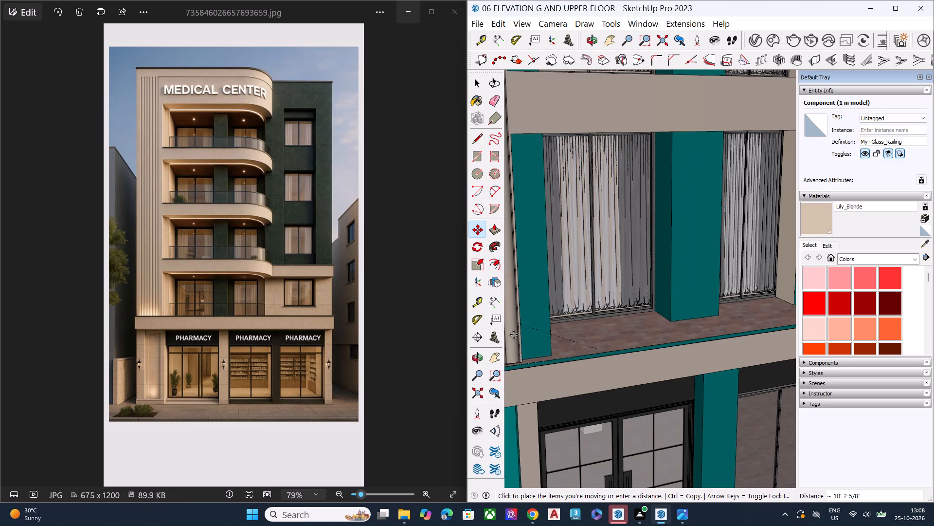
scroll(514, 335, down, 2)
scroll(554, 364, down, 17)
scroll(555, 368, up, 1)
scroll(555, 368, down, 10)
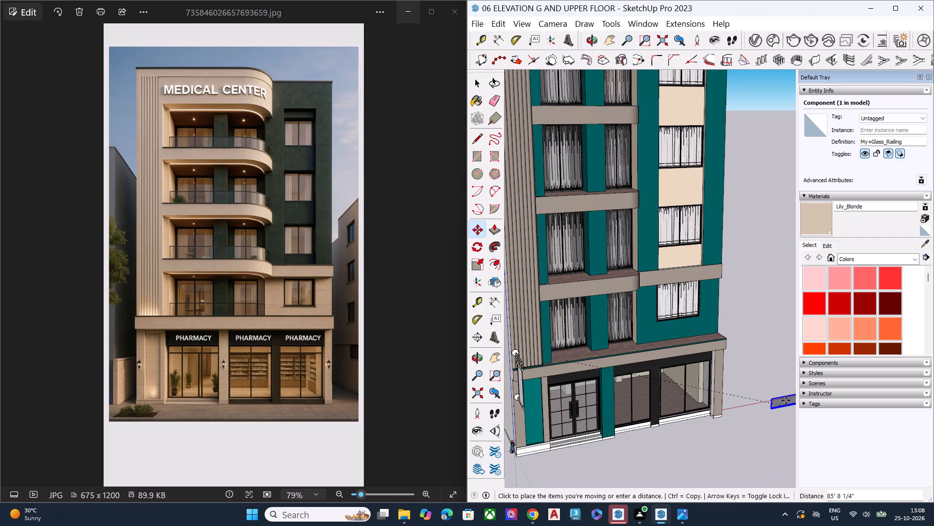
click(786, 400)
key(space)
click(754, 436)
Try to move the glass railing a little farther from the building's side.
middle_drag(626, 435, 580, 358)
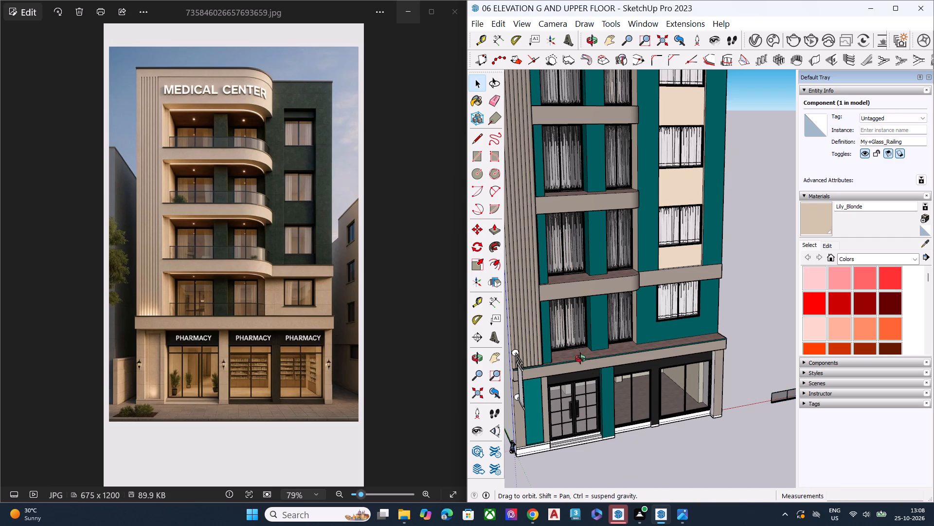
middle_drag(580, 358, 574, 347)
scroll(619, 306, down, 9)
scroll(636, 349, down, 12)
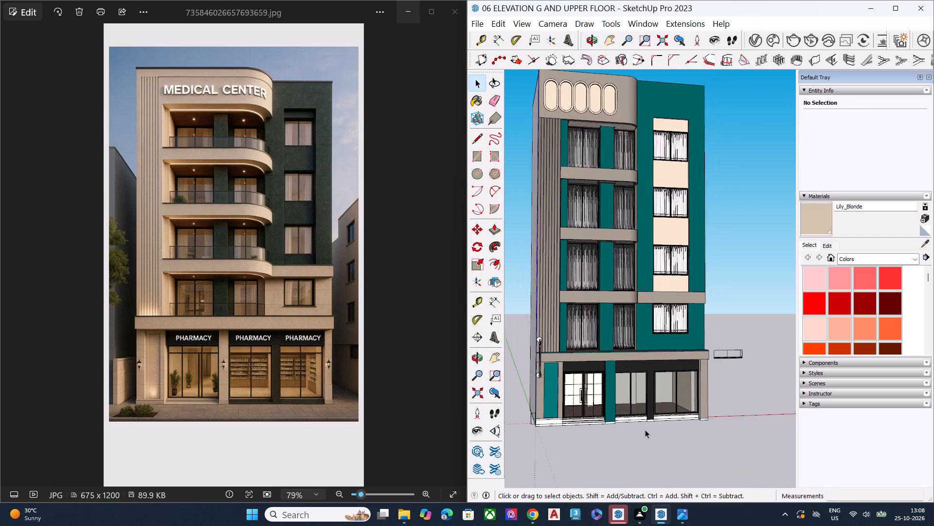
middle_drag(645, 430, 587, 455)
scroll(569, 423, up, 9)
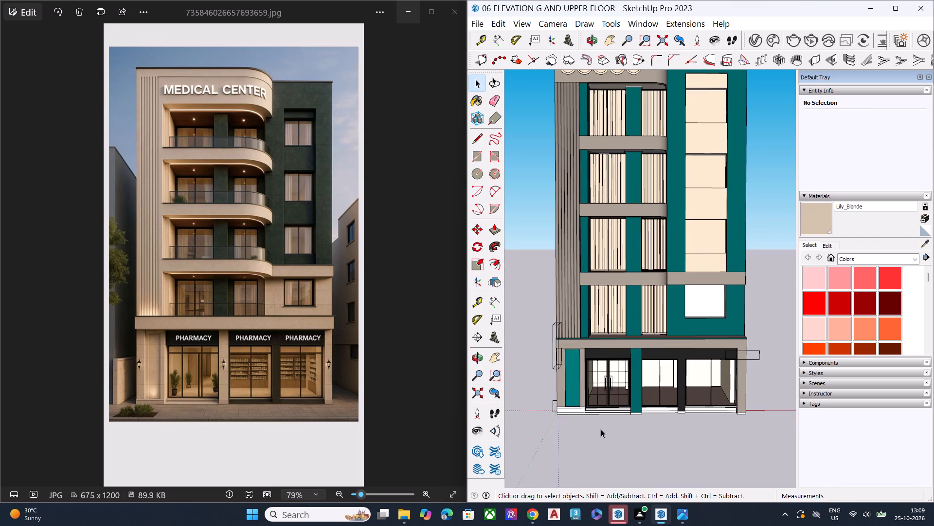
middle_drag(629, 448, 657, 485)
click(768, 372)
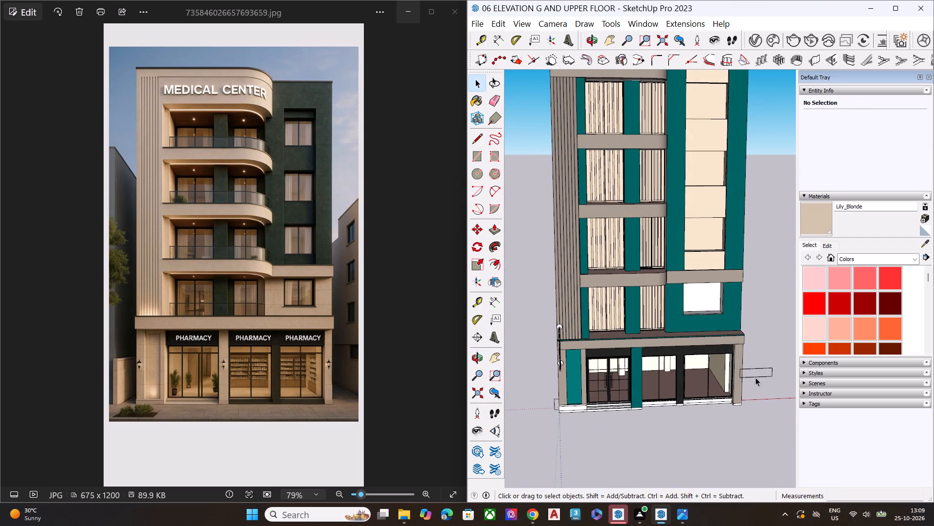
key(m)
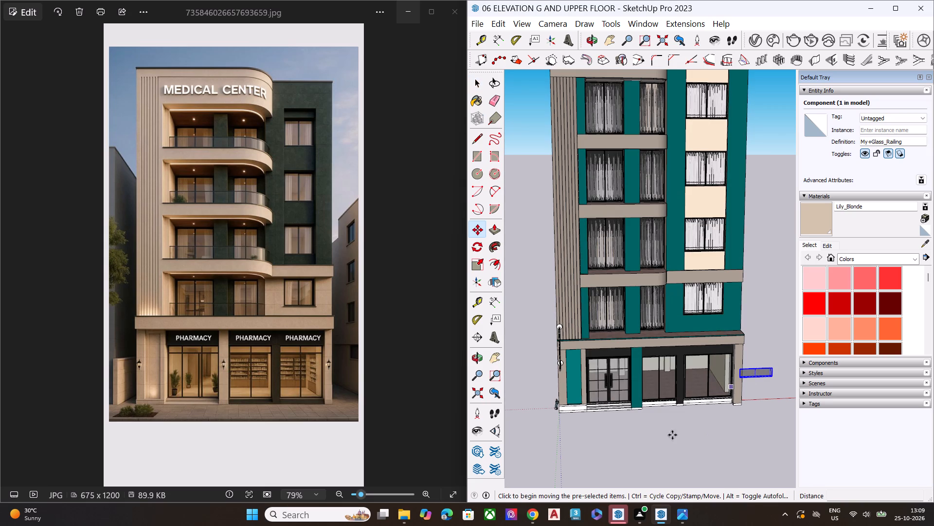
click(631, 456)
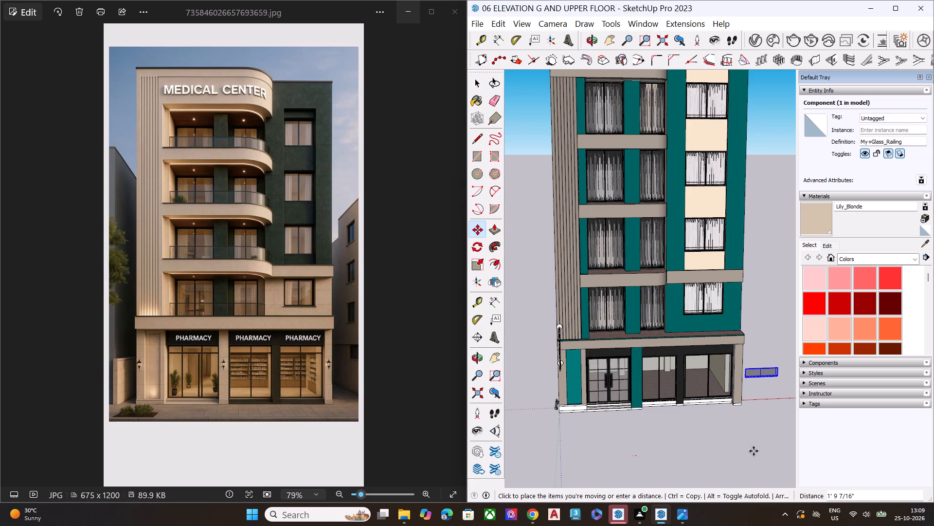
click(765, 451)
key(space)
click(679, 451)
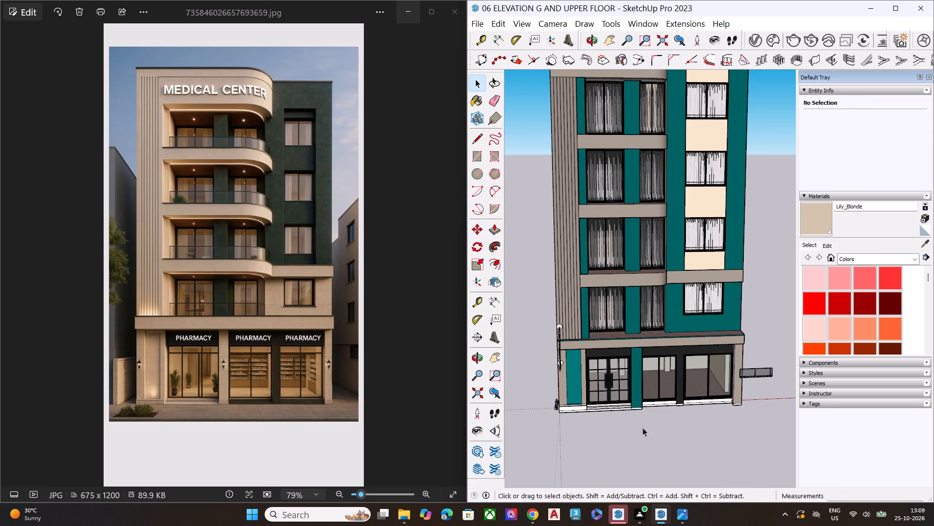
Move the glass railing about 37' 6" farther from the building's side, clear of the facade.
scroll(643, 428, down, 2)
click(747, 376)
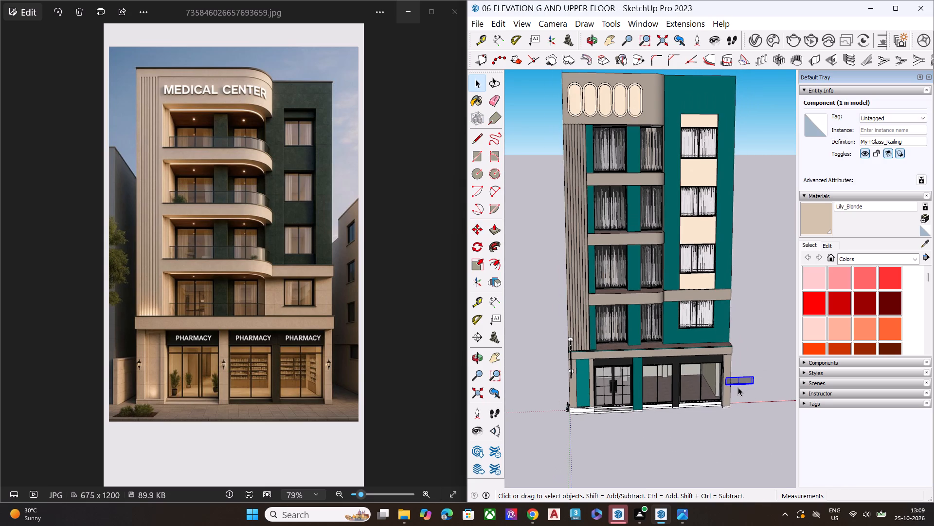
key(m)
click(692, 441)
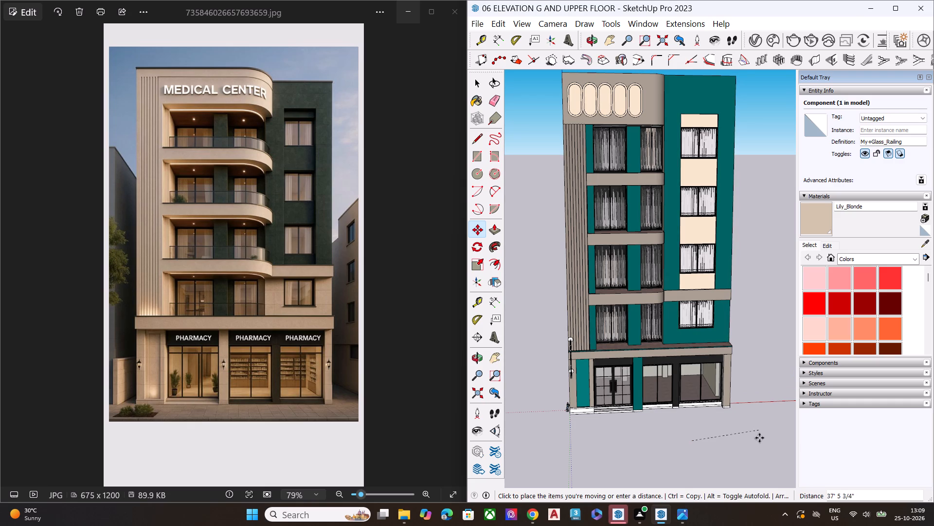
click(759, 438)
key(space)
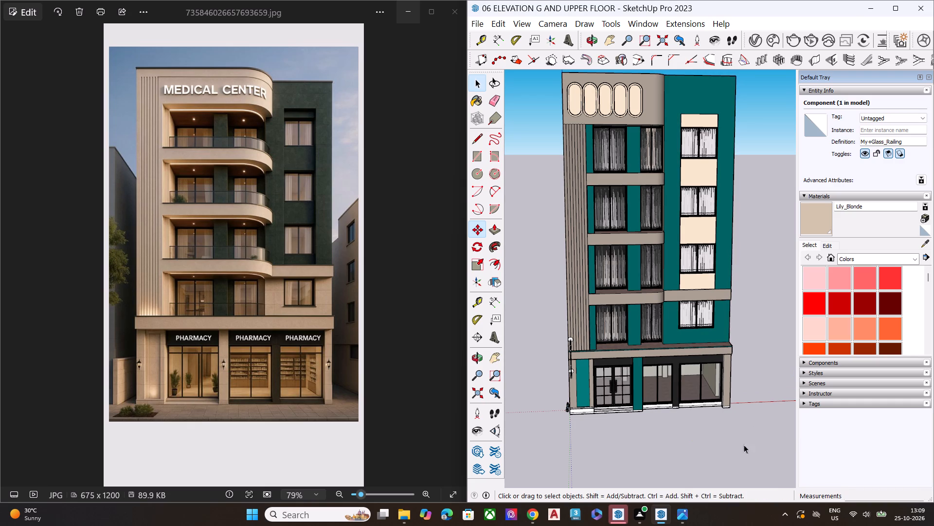
scroll(652, 431, down, 6)
middle_drag(660, 446, 666, 424)
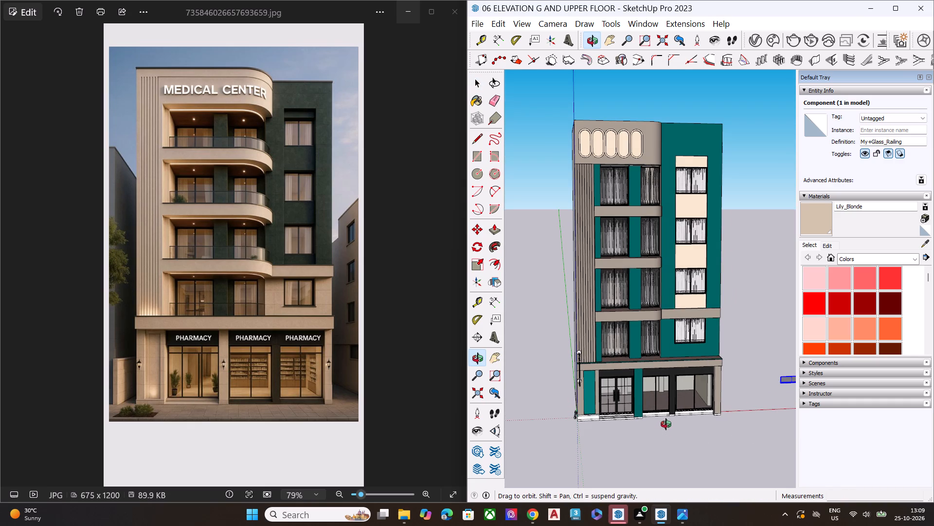
Move the human figure from the building's corner along the red axis, a little over 17' away from the fluted wall's side.
scroll(619, 416, up, 10)
scroll(572, 418, up, 10)
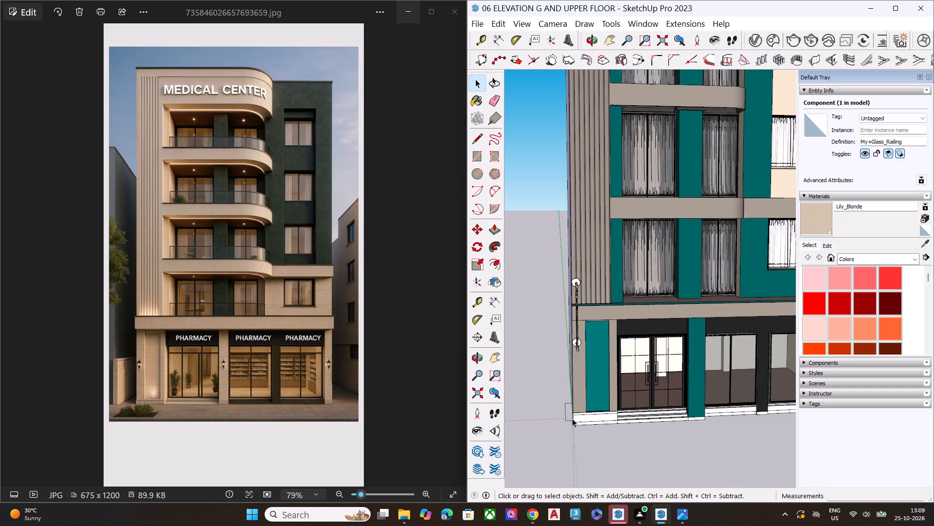
scroll(572, 418, up, 9)
click(569, 415)
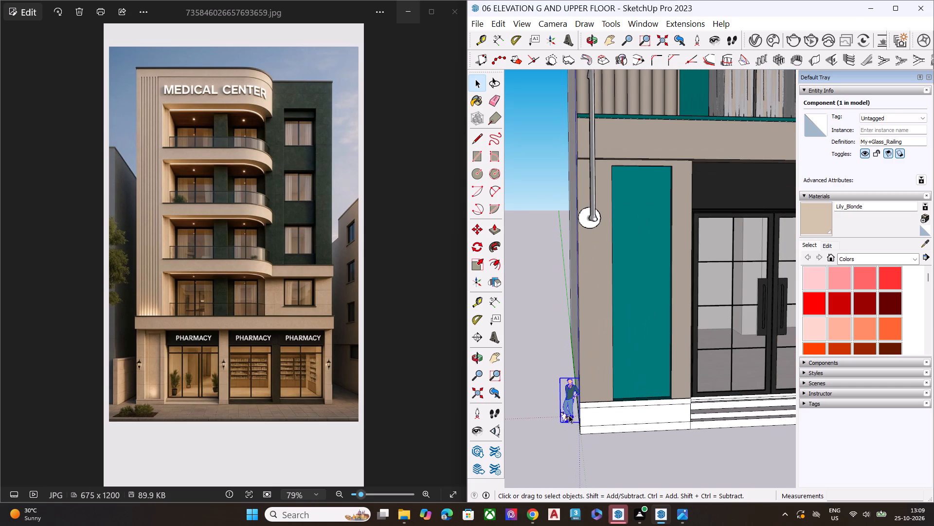
key(m)
click(571, 414)
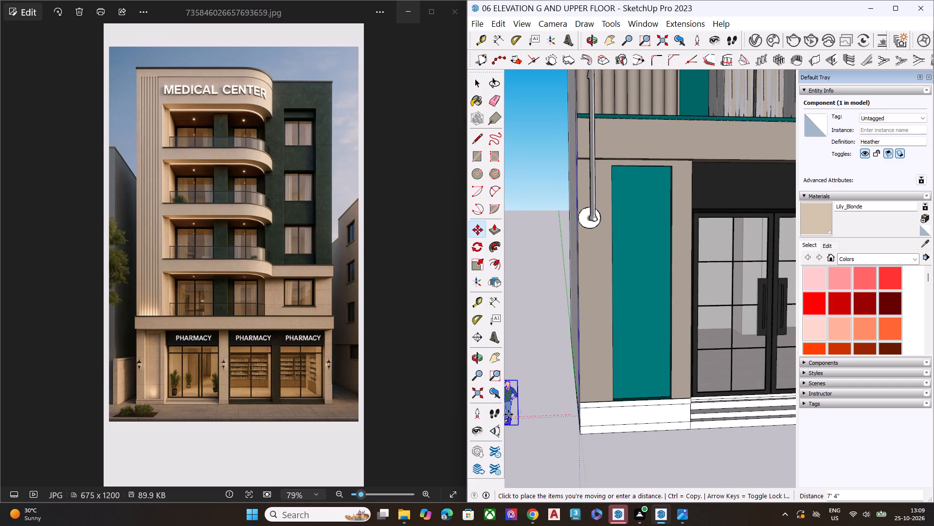
scroll(547, 422, down, 7)
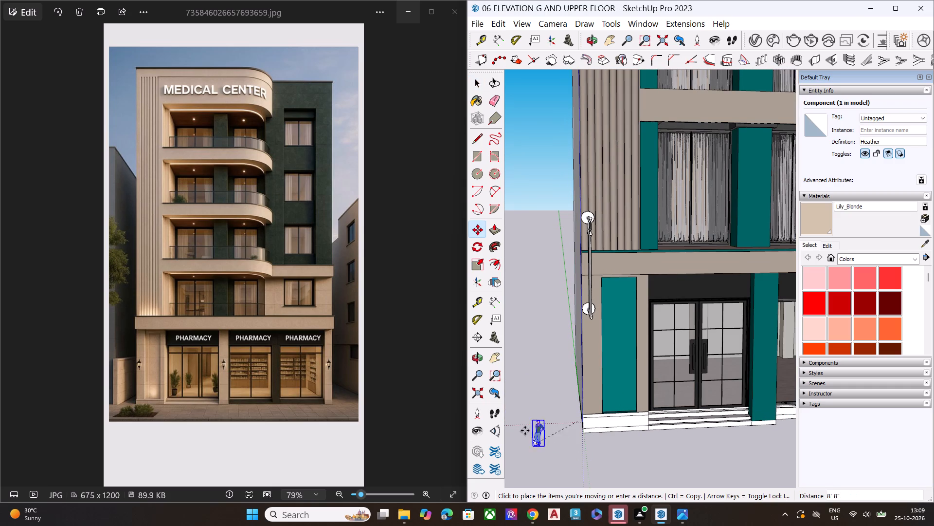
click(499, 431)
key(space)
scroll(534, 441, down, 5)
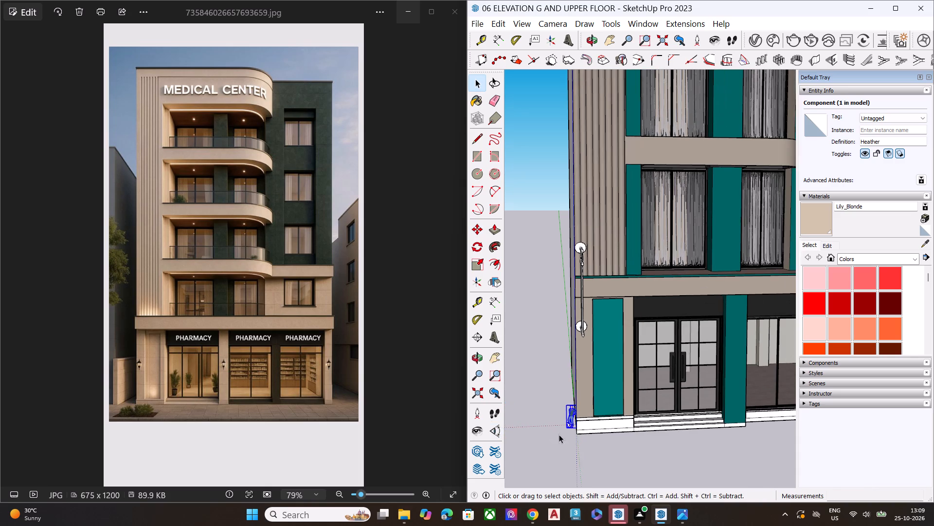
scroll(636, 431, down, 14)
scroll(576, 438, up, 6)
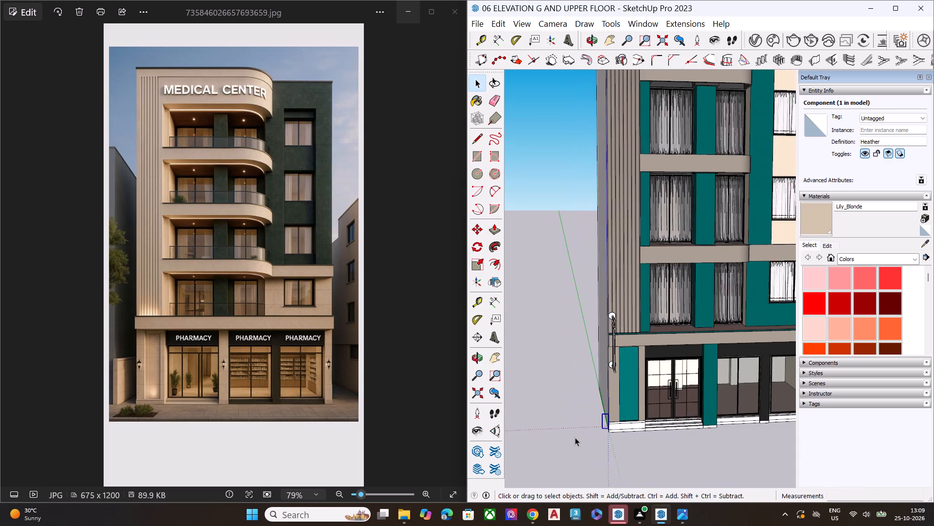
key(m)
click(648, 448)
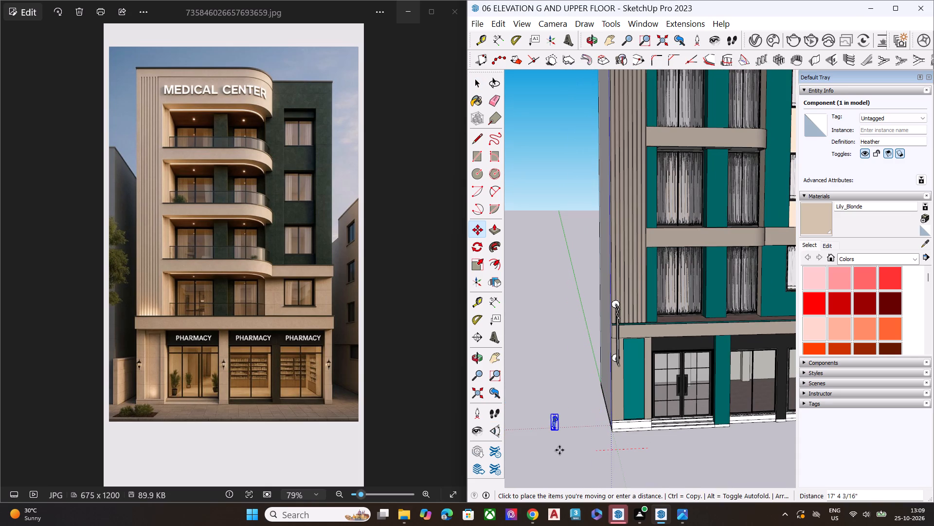
click(550, 450)
key(space)
Select the entire building, leaving the human figure and the glass railing out of the selection.
scroll(537, 447, down, 6)
scroll(539, 446, up, 1)
scroll(539, 446, down, 1)
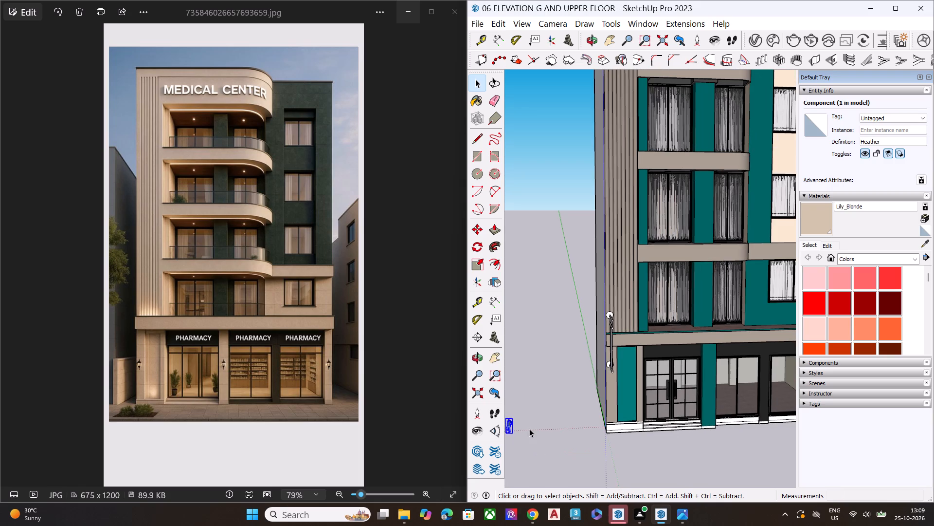
scroll(530, 429, down, 18)
middle_drag(583, 446, 543, 375)
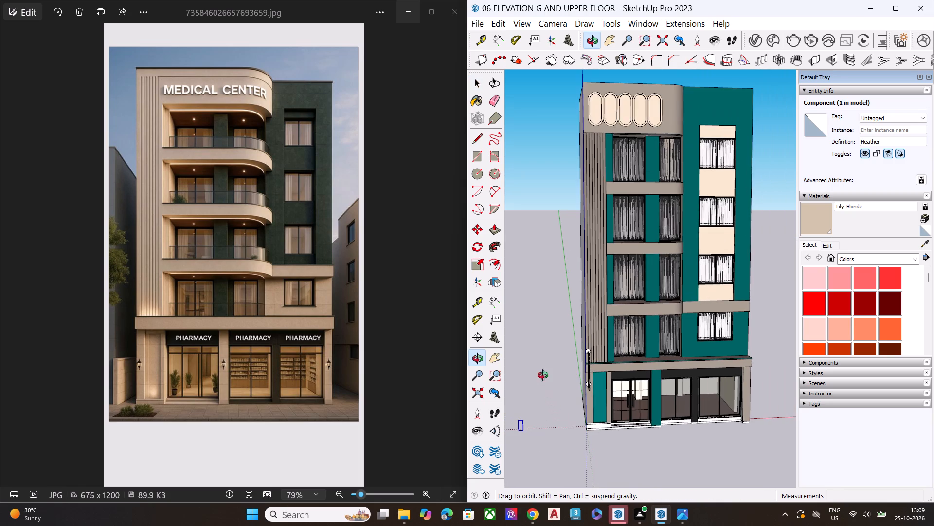
middle_drag(543, 375, 549, 339)
scroll(634, 423, down, 5)
click(684, 458)
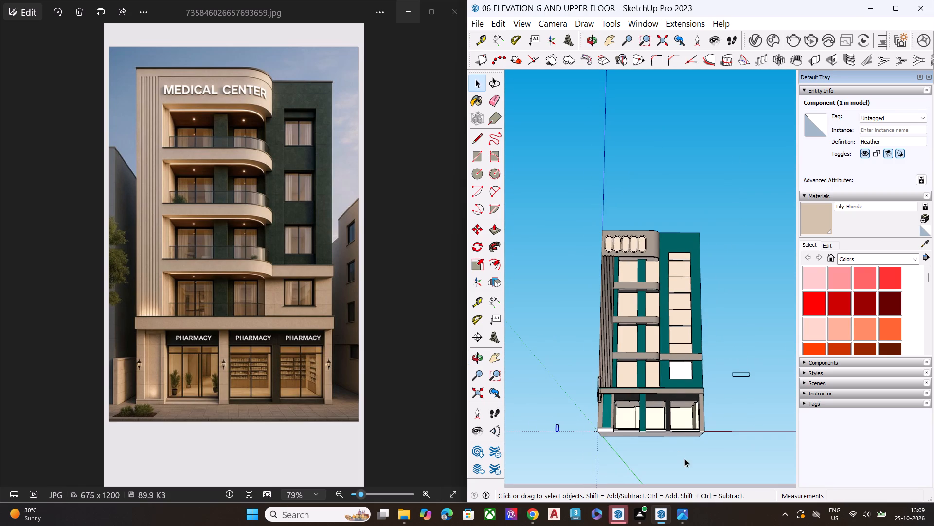
drag(711, 441, 591, 220)
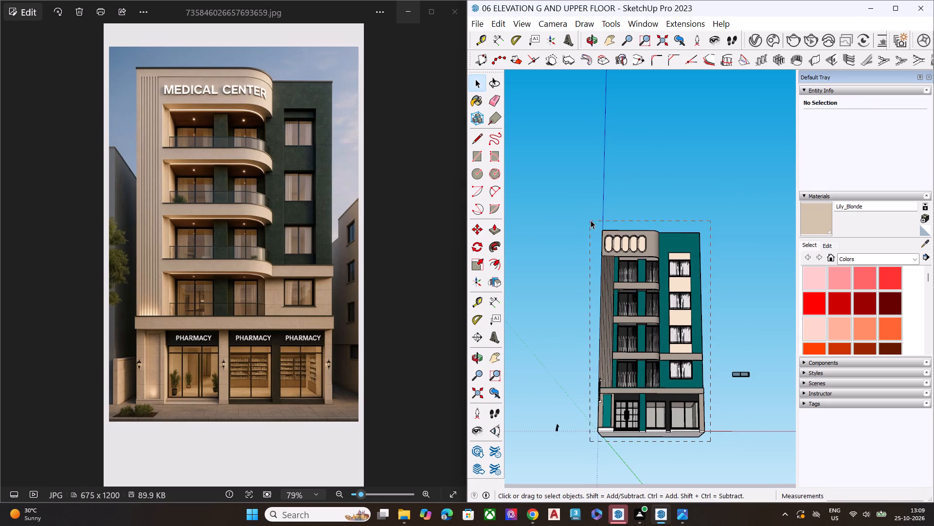
drag(591, 220, 593, 224)
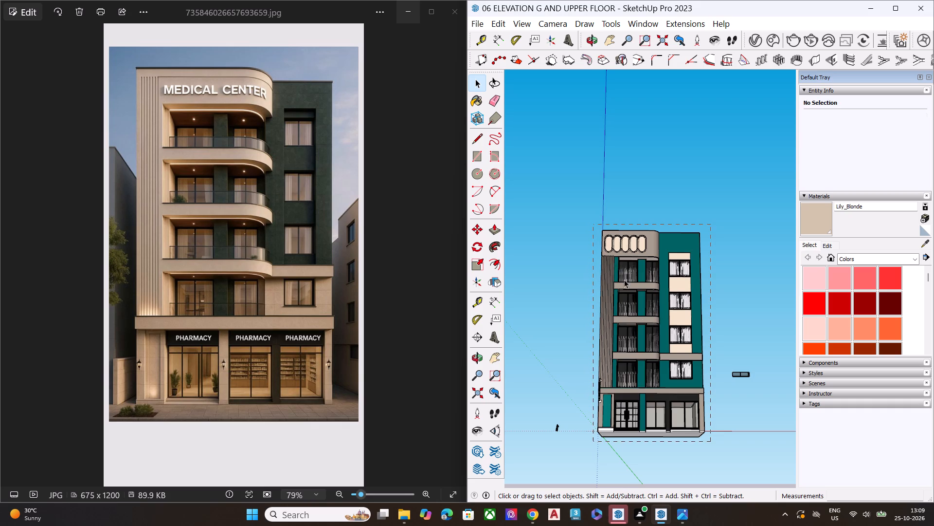
scroll(666, 324, up, 8)
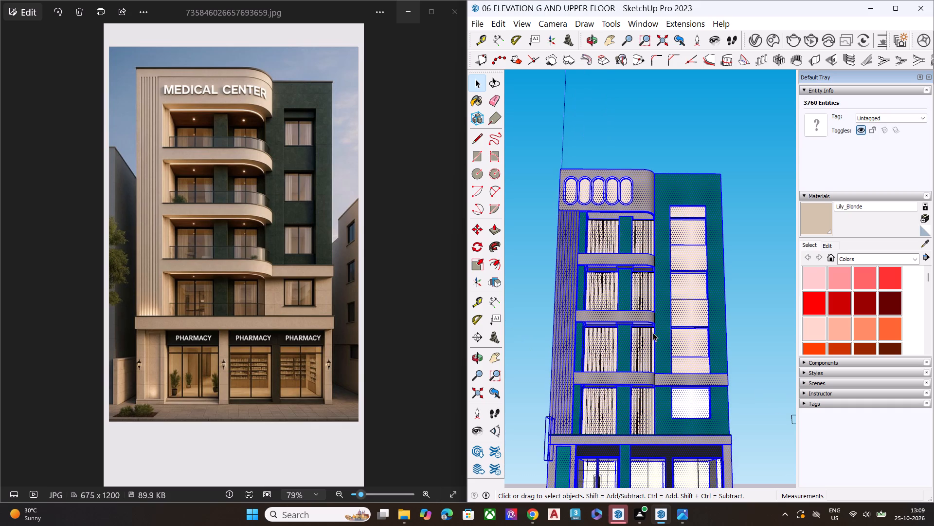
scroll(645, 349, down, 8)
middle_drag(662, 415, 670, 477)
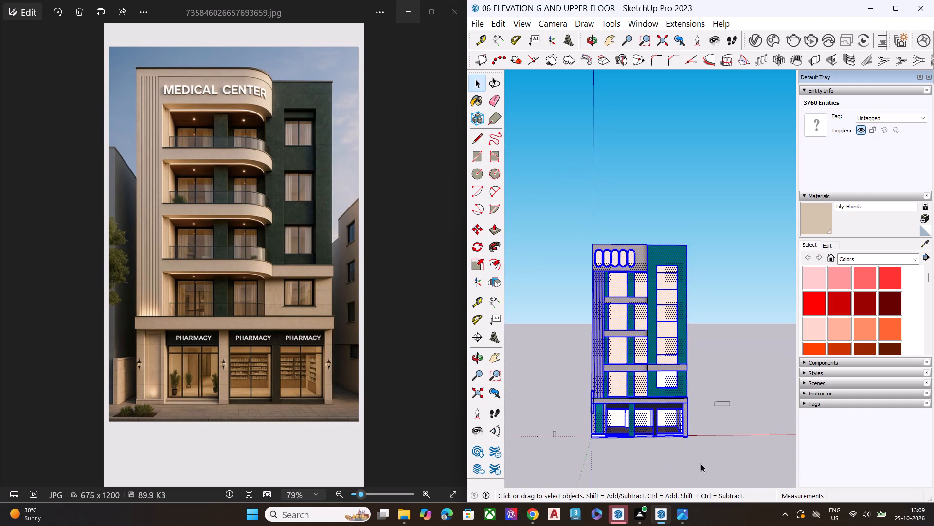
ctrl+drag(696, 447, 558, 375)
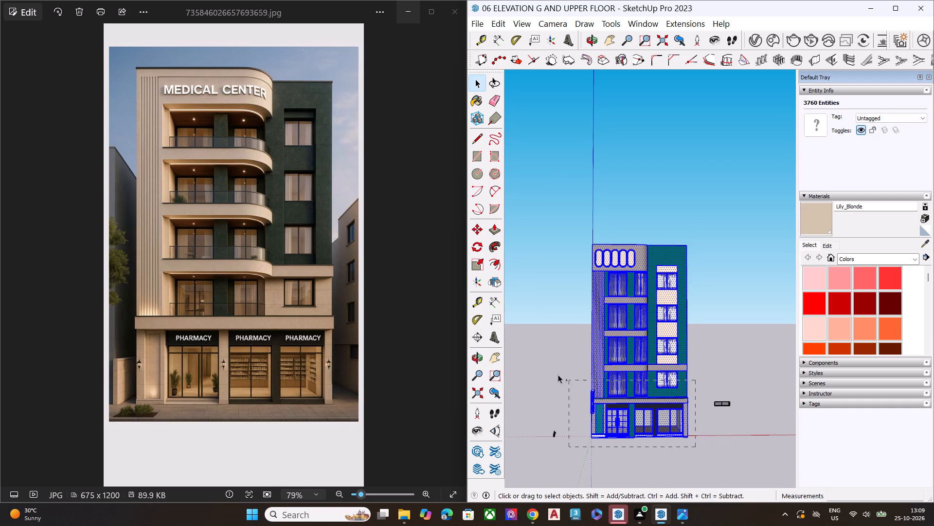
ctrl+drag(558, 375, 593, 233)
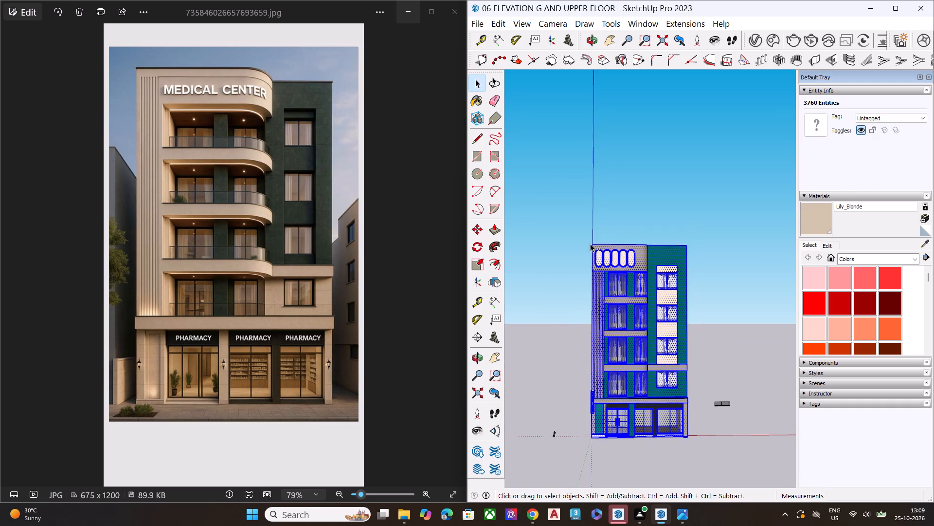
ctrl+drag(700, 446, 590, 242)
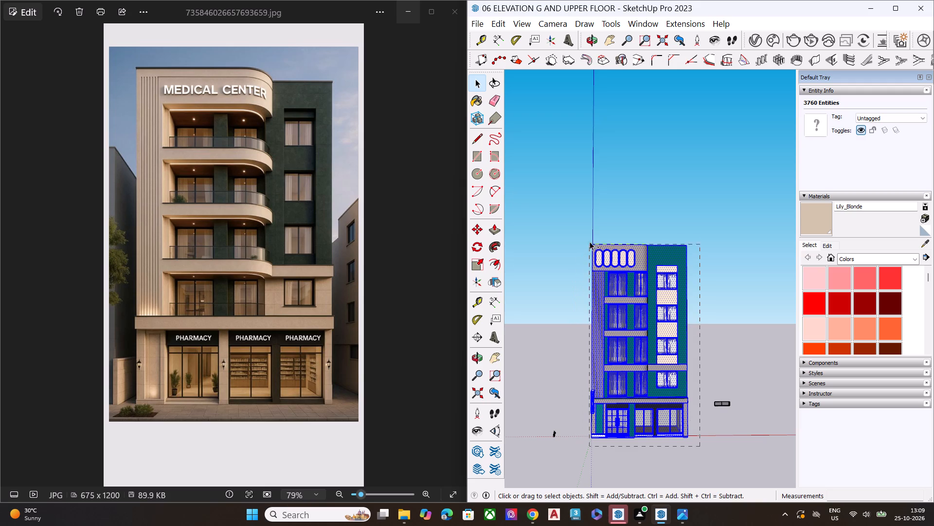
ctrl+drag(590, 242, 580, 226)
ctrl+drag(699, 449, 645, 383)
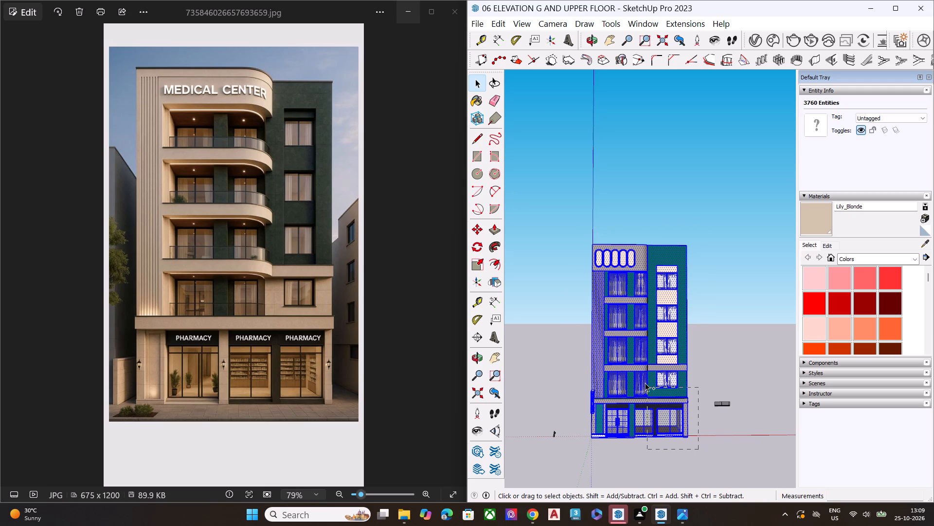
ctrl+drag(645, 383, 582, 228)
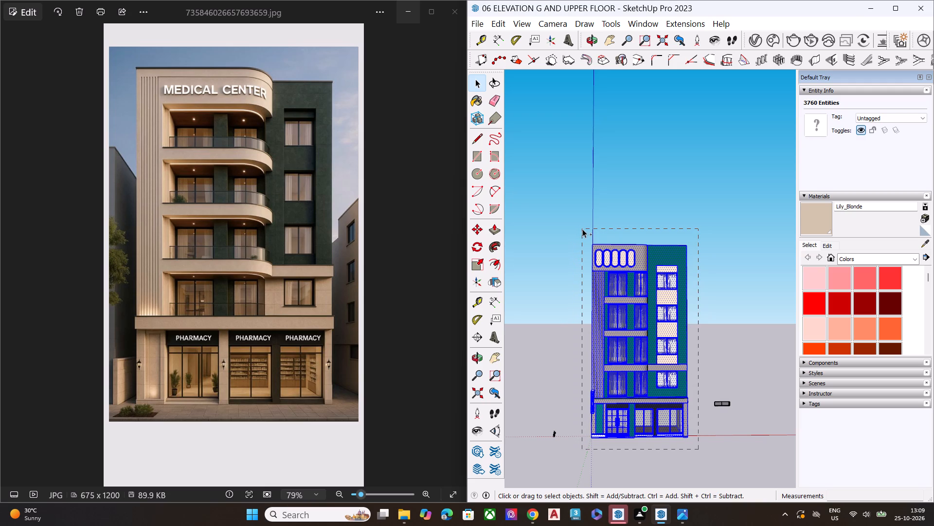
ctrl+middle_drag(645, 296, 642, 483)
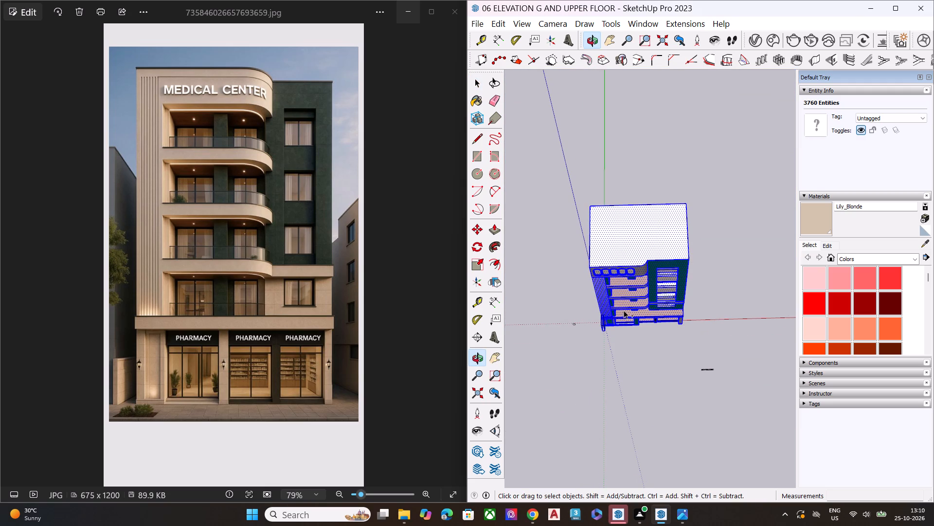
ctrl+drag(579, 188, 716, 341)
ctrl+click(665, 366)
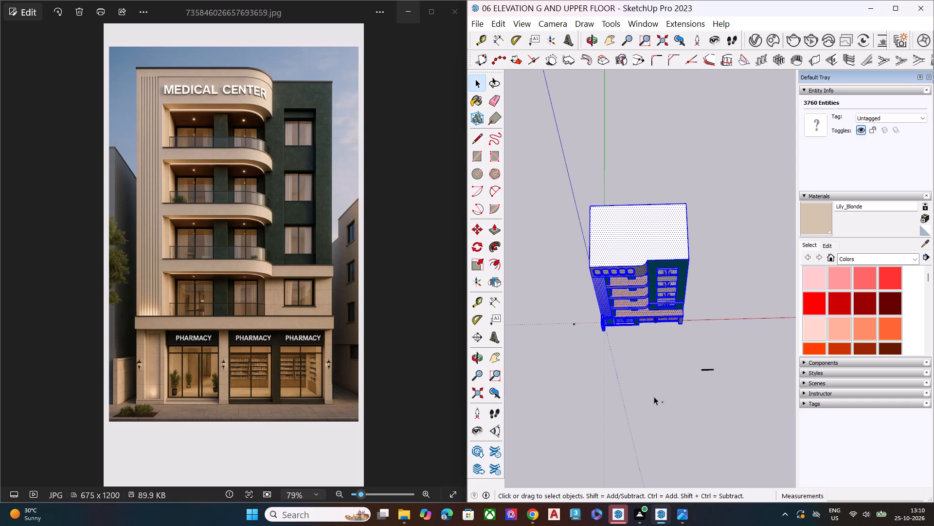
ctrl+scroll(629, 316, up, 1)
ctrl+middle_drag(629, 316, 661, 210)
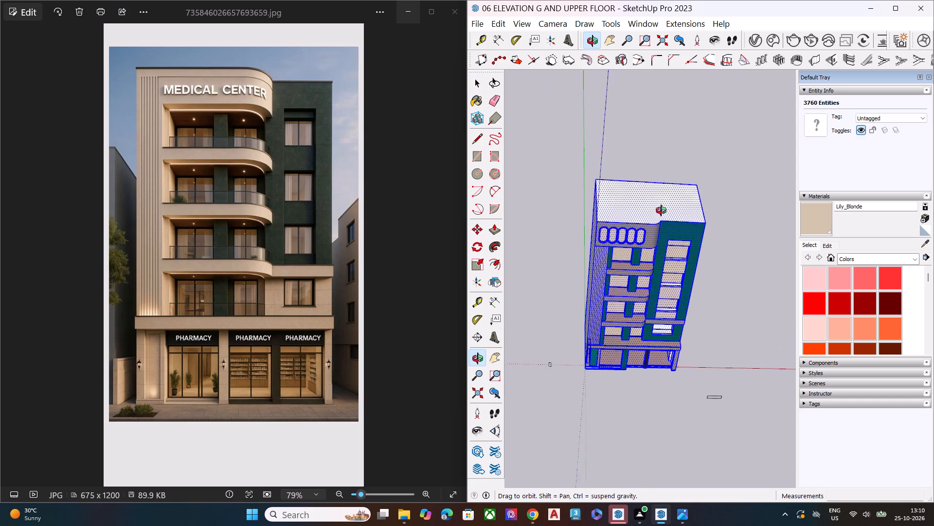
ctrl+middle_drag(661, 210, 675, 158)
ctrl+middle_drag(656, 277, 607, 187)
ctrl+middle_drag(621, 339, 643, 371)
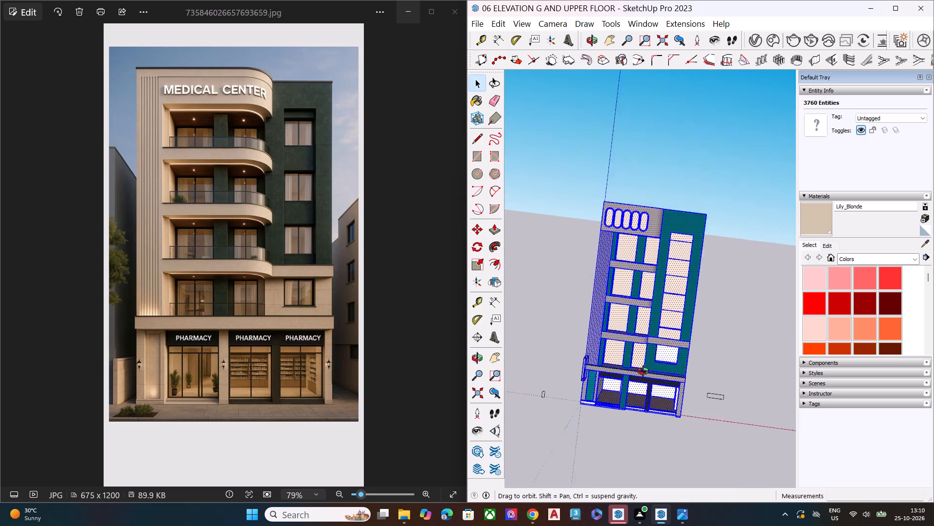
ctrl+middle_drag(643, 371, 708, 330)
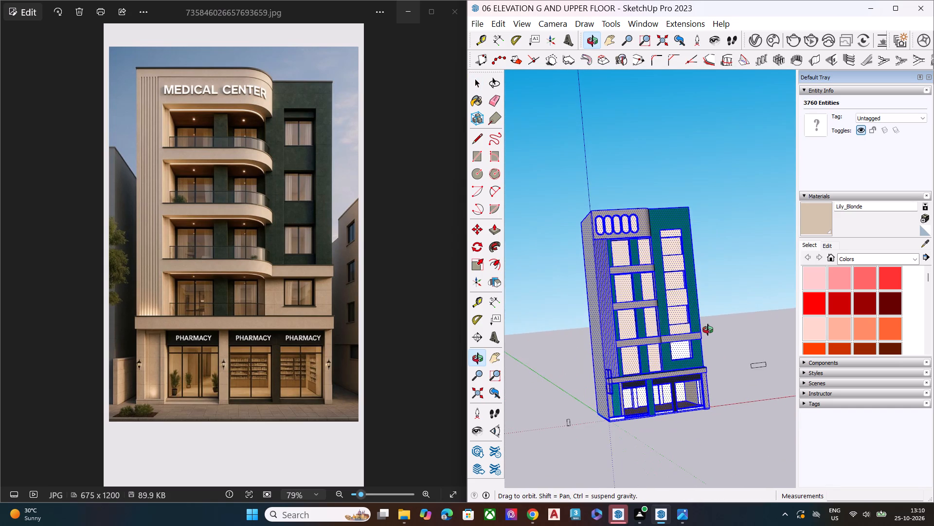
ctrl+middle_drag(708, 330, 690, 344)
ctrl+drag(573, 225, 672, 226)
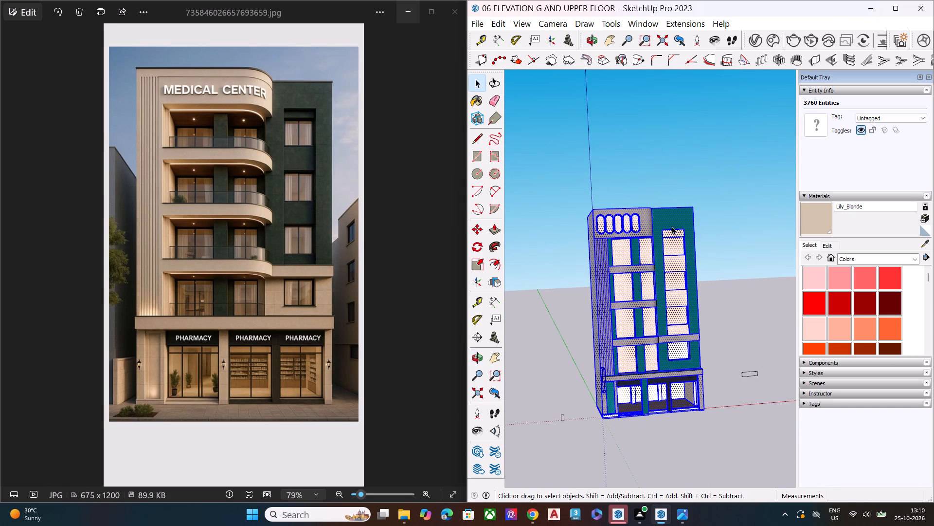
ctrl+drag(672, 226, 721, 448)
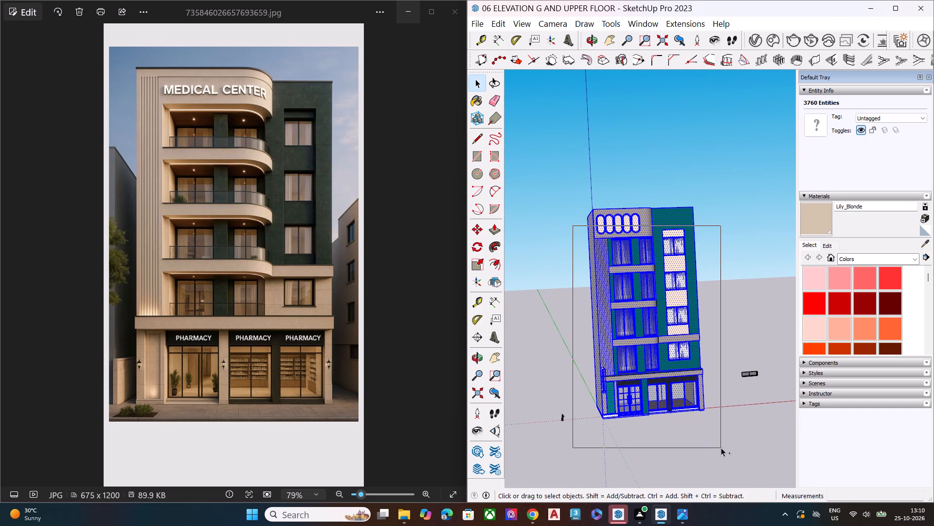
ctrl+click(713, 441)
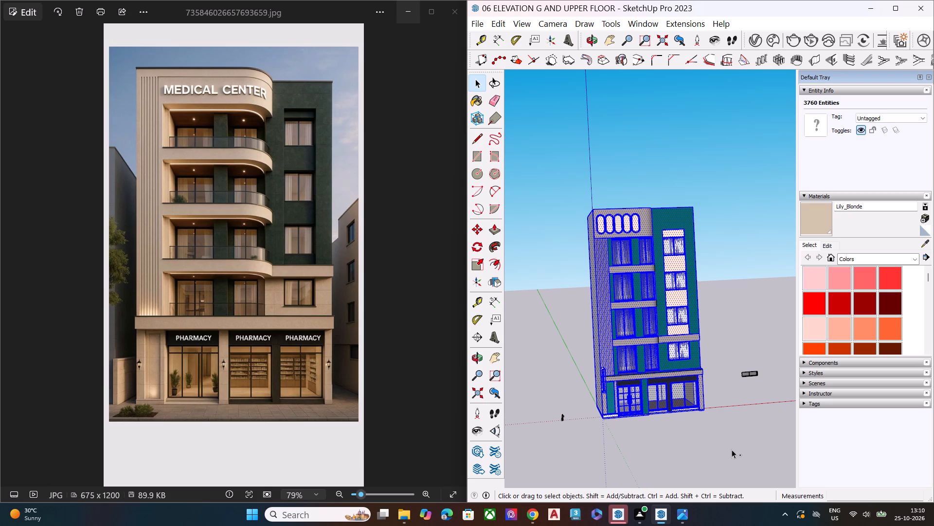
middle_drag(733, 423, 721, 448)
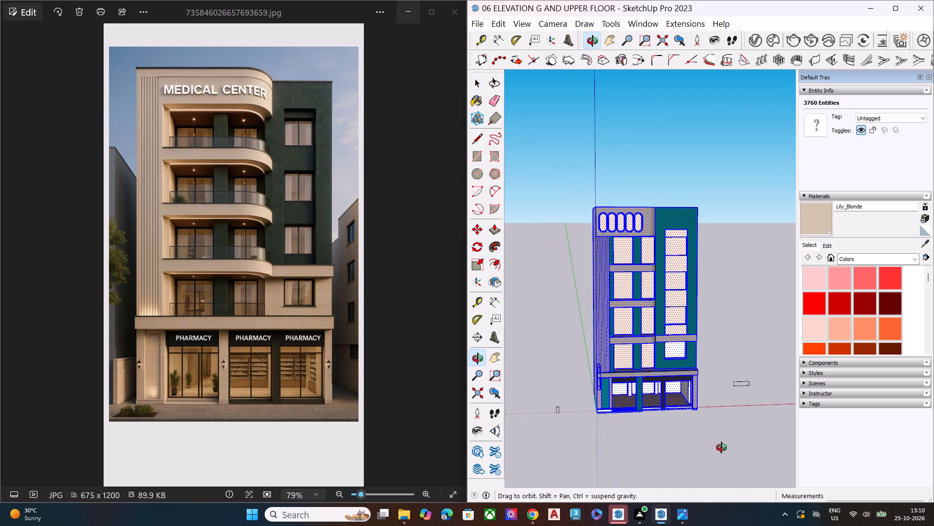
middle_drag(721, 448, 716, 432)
Scale the selected building uniformly to 0.50 from its lower front corner beside the fluted wall, and clear the selection.
scroll(716, 432, down, 1)
key(s)
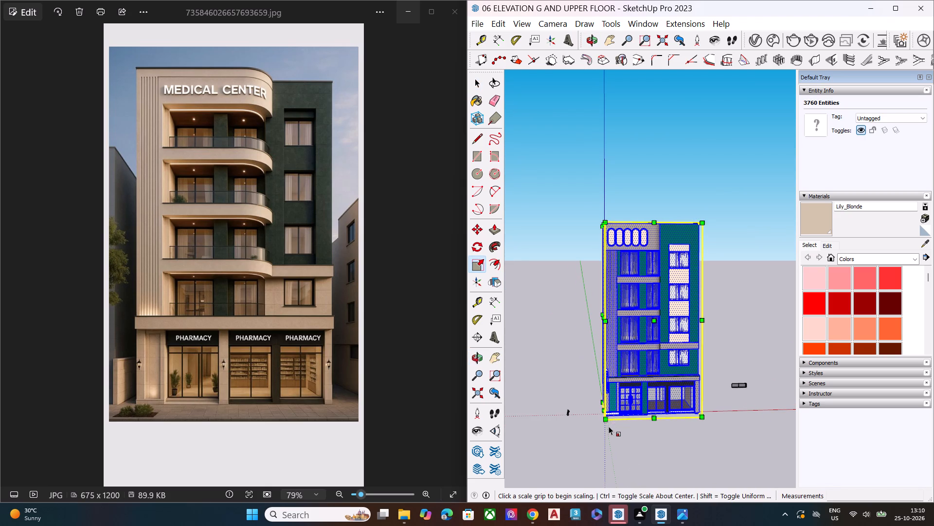
click(603, 421)
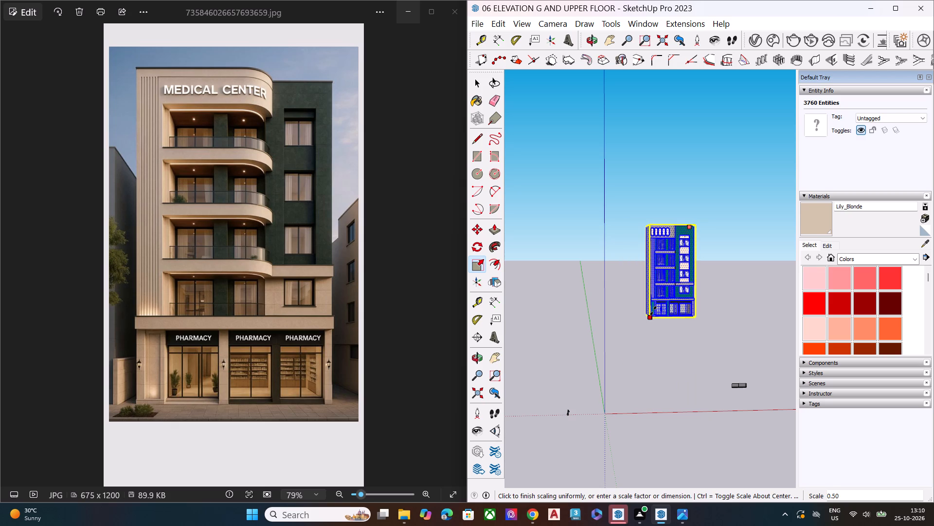
click(653, 311)
key(space)
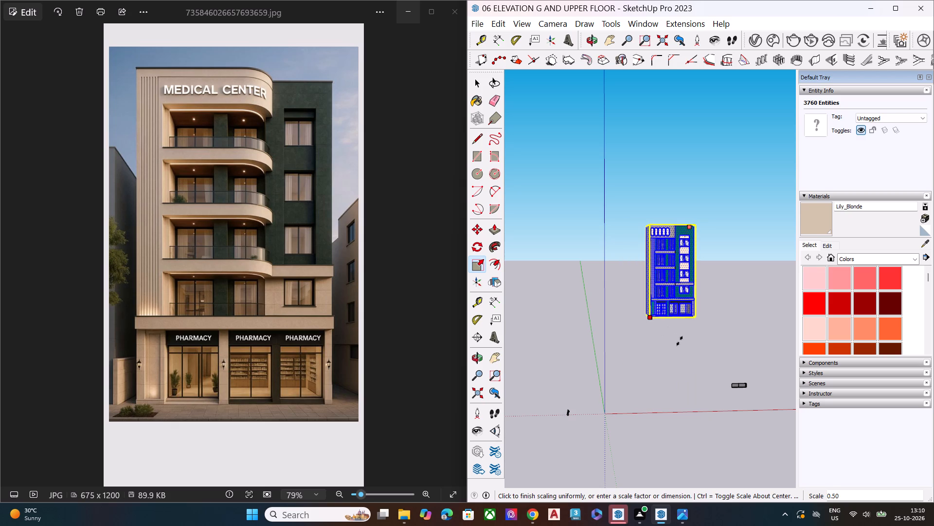
click(684, 344)
Select the entire building from roof to base, leaving the human figure and the glass railing out of the selection.
scroll(684, 344, down, 4)
middle_drag(735, 339, 675, 365)
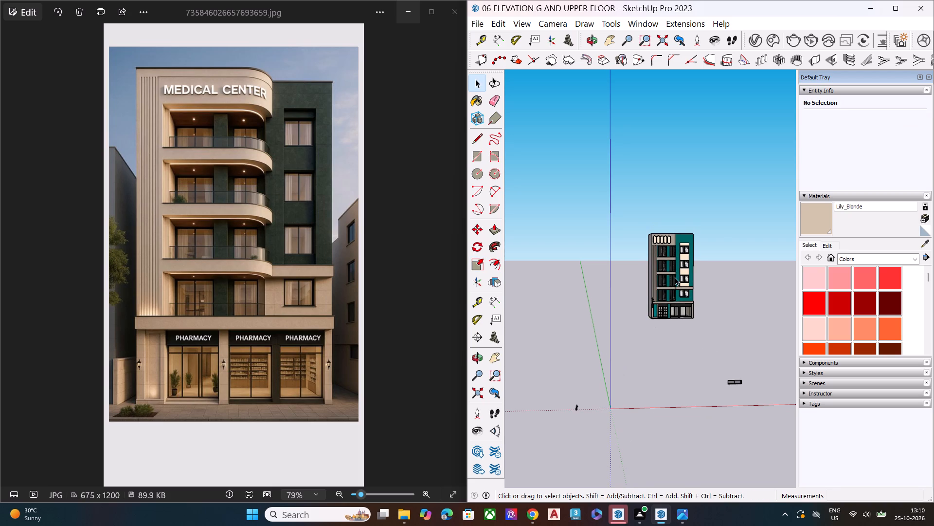
scroll(707, 237, up, 7)
scroll(705, 342, up, 1)
middle_drag(700, 353, 639, 433)
drag(731, 355, 620, 170)
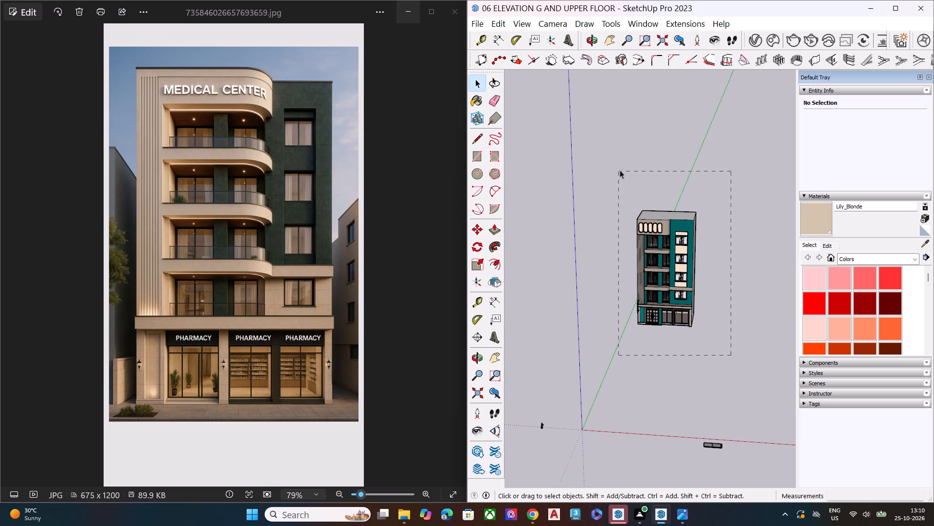
drag(620, 170, 616, 194)
drag(732, 355, 615, 270)
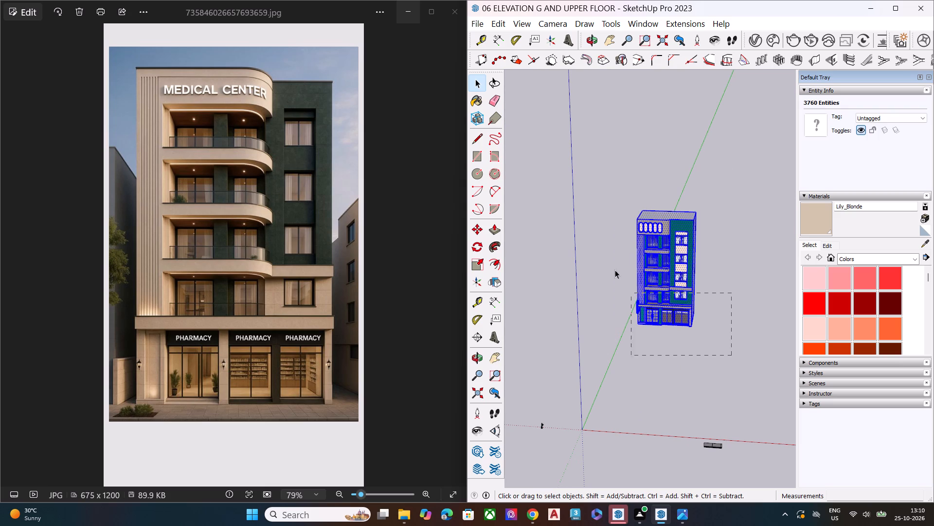
drag(615, 270, 626, 149)
ctrl+drag(727, 362, 611, 148)
ctrl+drag(740, 353, 618, 147)
middle_drag(685, 246, 679, 116)
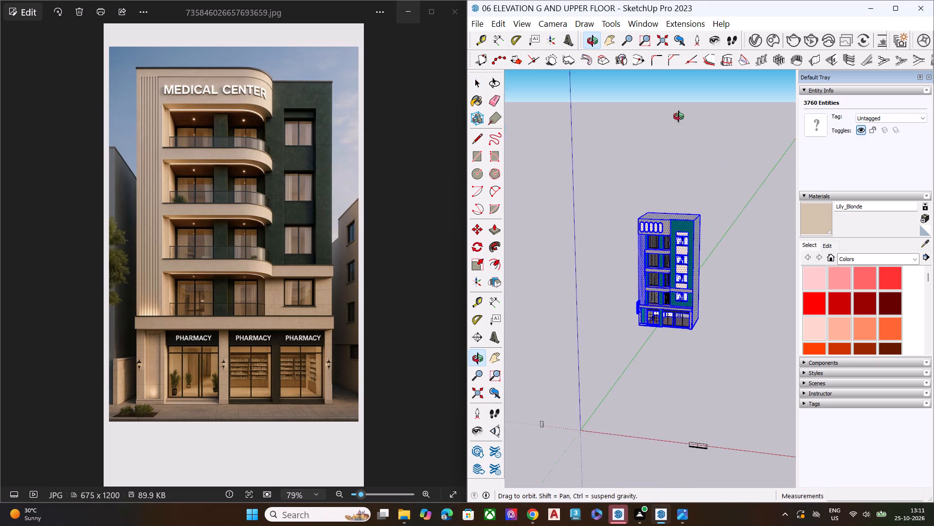
middle_drag(679, 116, 709, 83)
middle_drag(658, 307, 702, 218)
scroll(686, 236, up, 9)
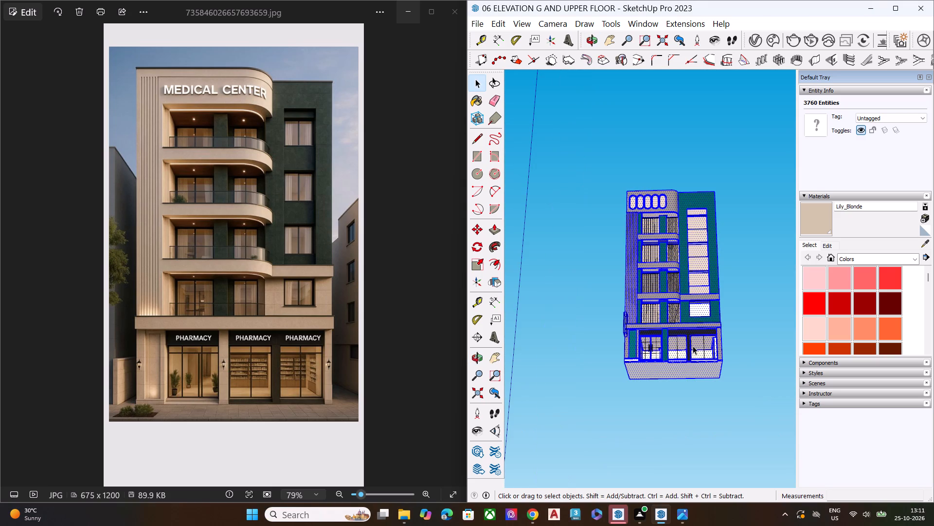
ctrl+drag(609, 196, 747, 406)
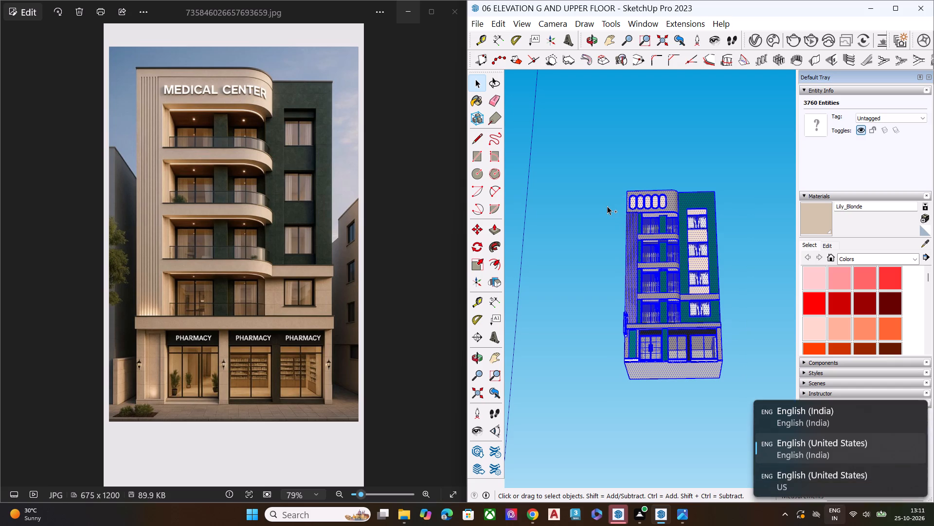
ctrl+click(748, 367)
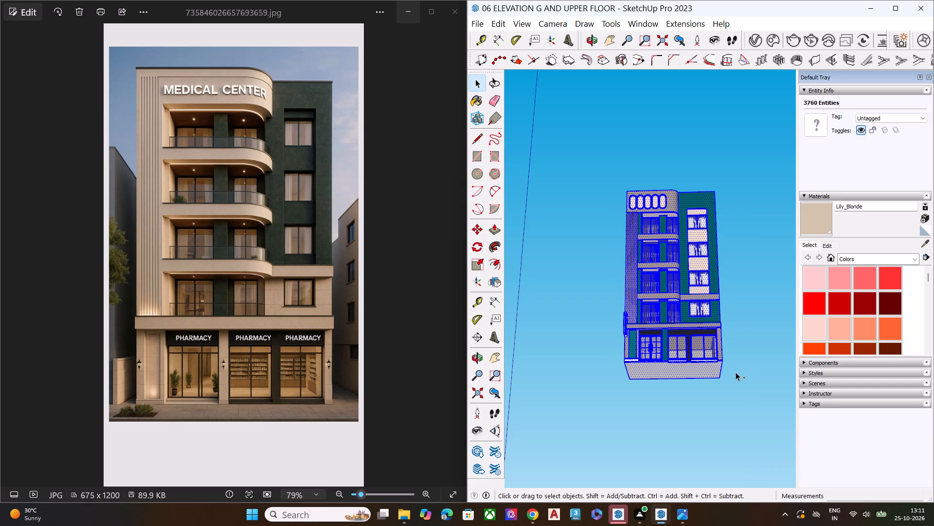
ctrl+drag(728, 384, 604, 168)
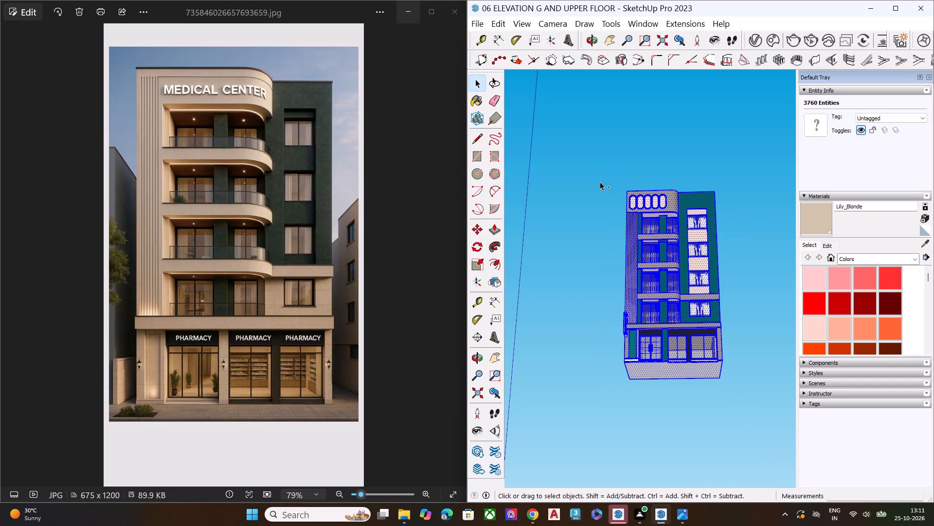
ctrl+click(600, 182)
ctrl+drag(736, 378, 604, 160)
ctrl+click(670, 318)
ctrl+drag(741, 383, 614, 180)
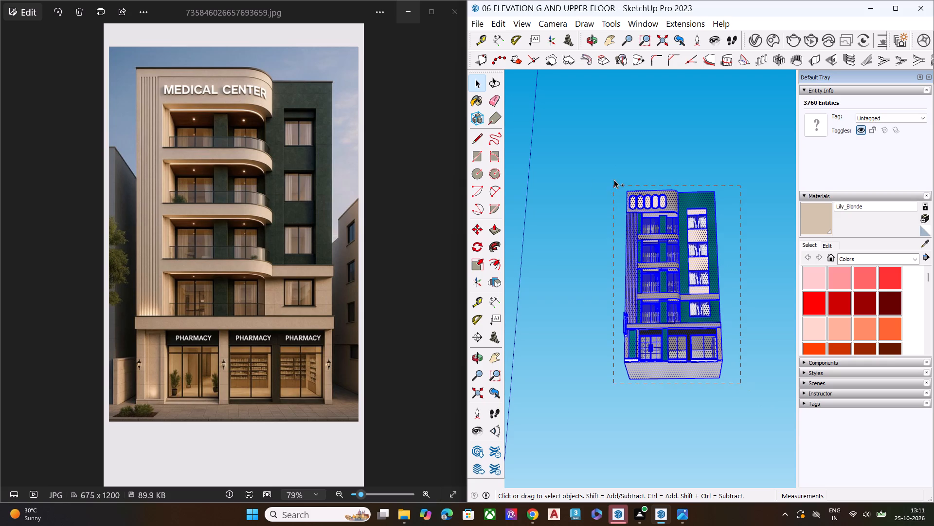
ctrl+drag(614, 180, 608, 154)
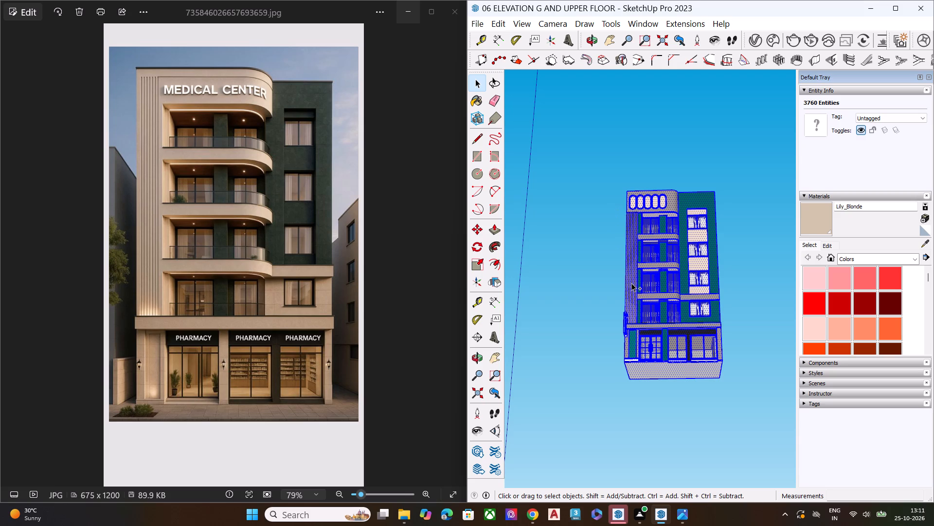
Move the selected building by its lower front corner beside the fluted wall onto the axes origin.
ctrl+scroll(676, 254, down, 2)
ctrl+middle_drag(680, 271, 672, 369)
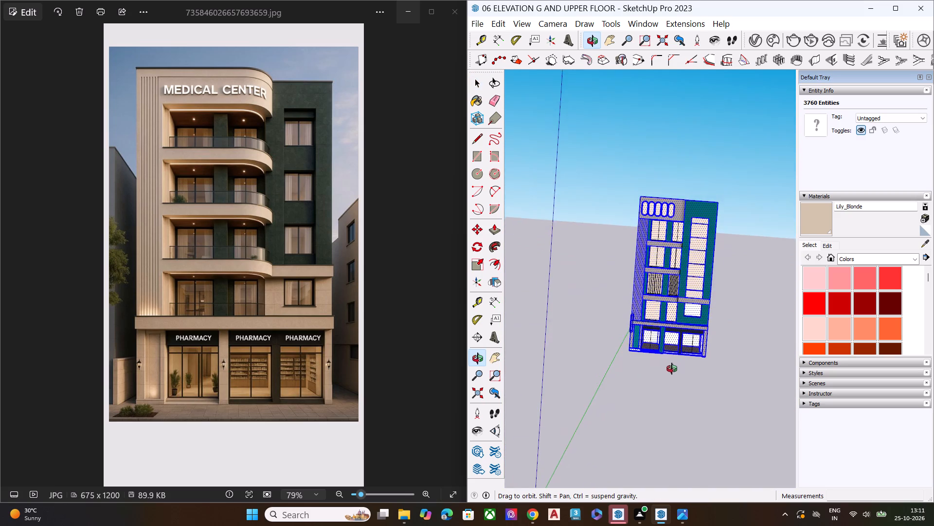
ctrl+middle_drag(672, 369, 704, 335)
scroll(696, 259, up, 6)
key(s)
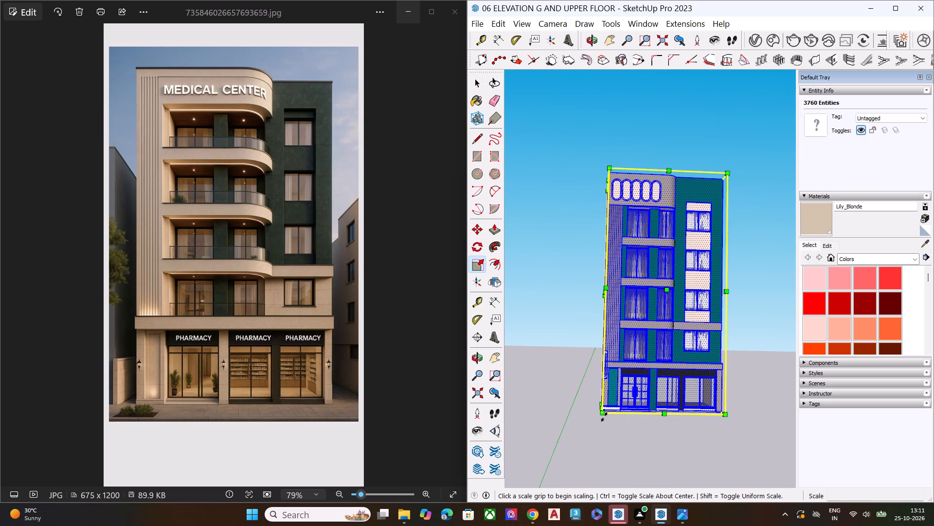
key(m)
scroll(630, 356, down, 8)
scroll(630, 434, down, 8)
middle_drag(604, 451, 628, 447)
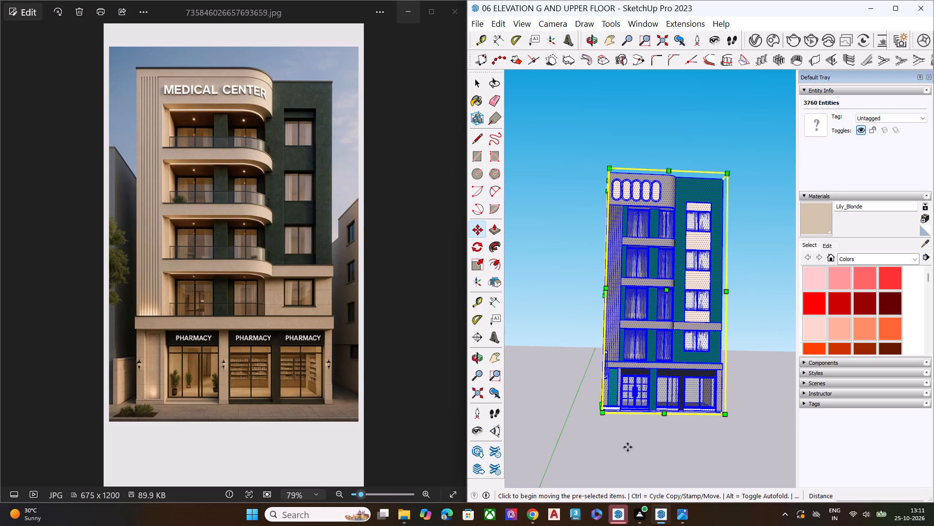
middle_drag(628, 447, 675, 444)
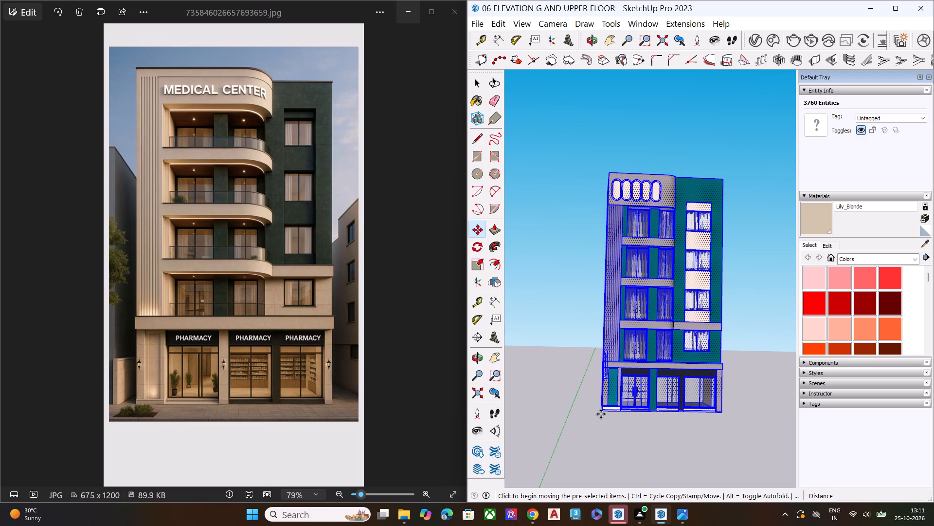
scroll(604, 411, up, 8)
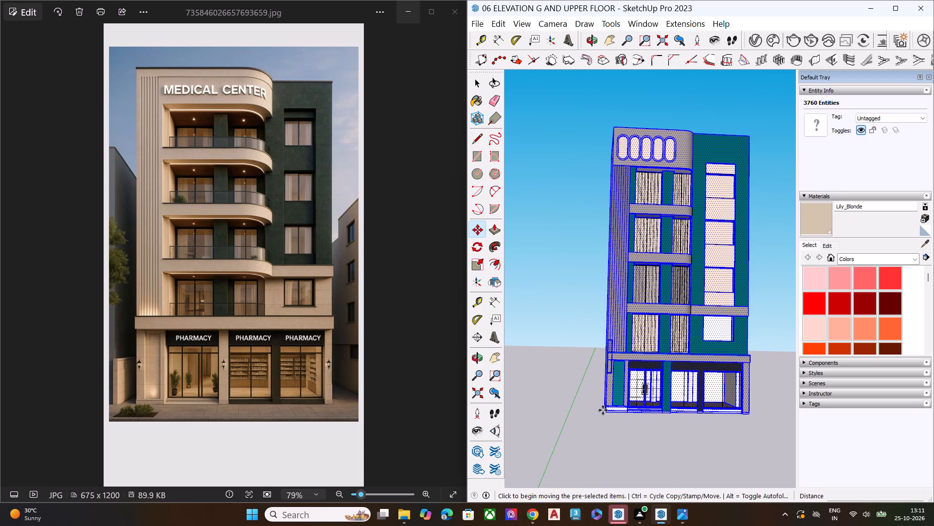
scroll(606, 414, up, 9)
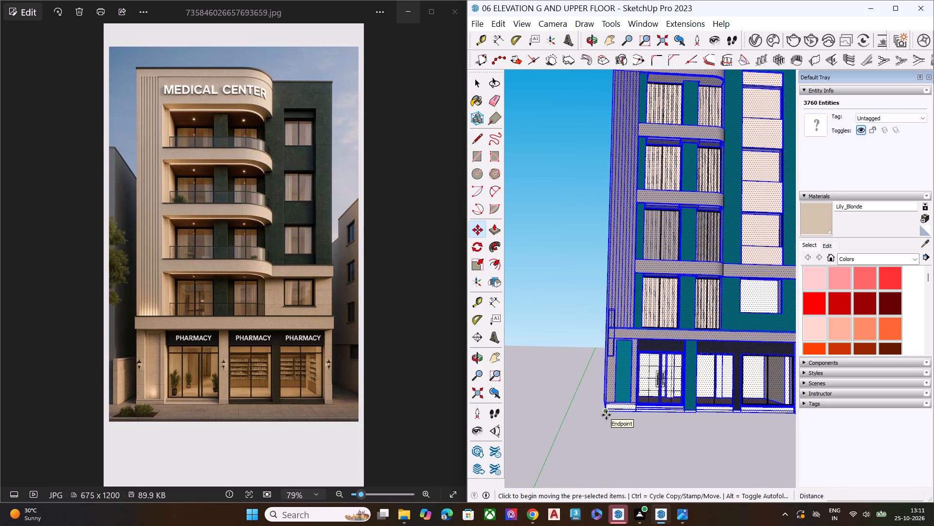
scroll(596, 422, up, 14)
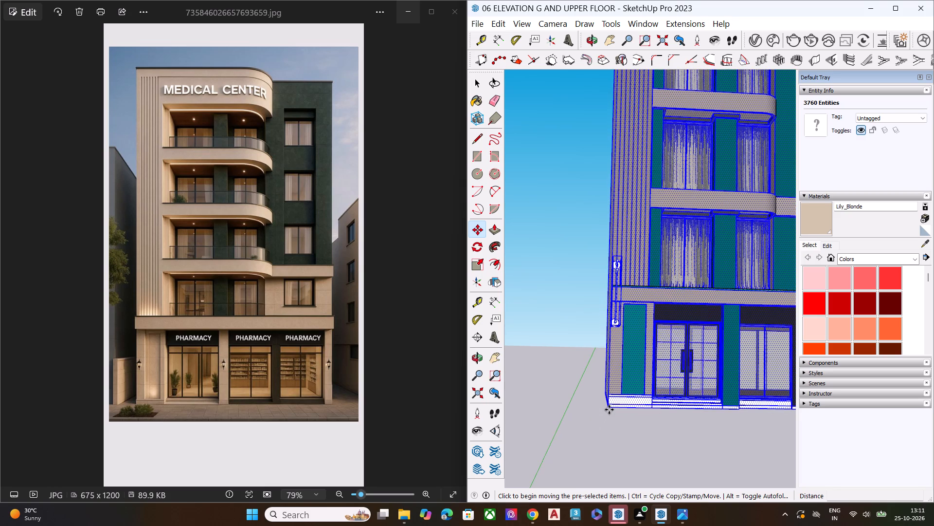
scroll(609, 410, up, 1)
click(608, 407)
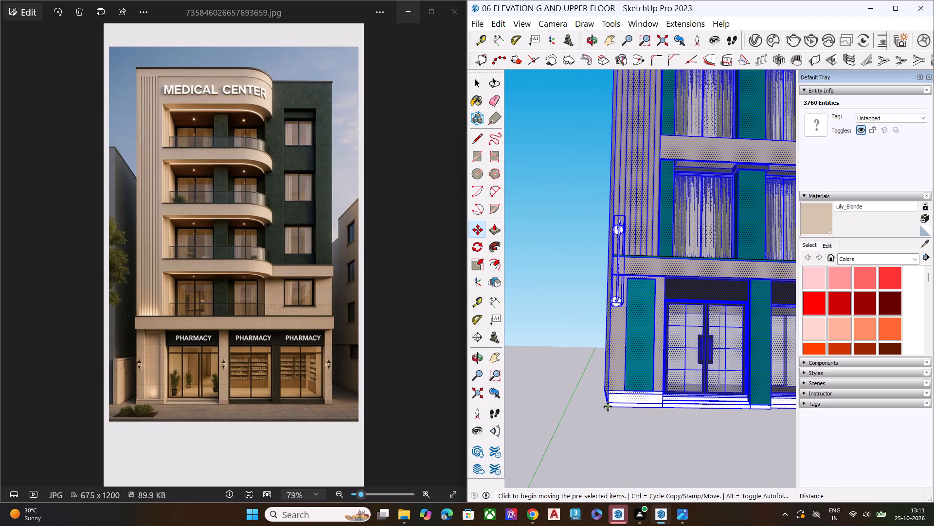
scroll(589, 352, down, 8)
scroll(636, 396, down, 7)
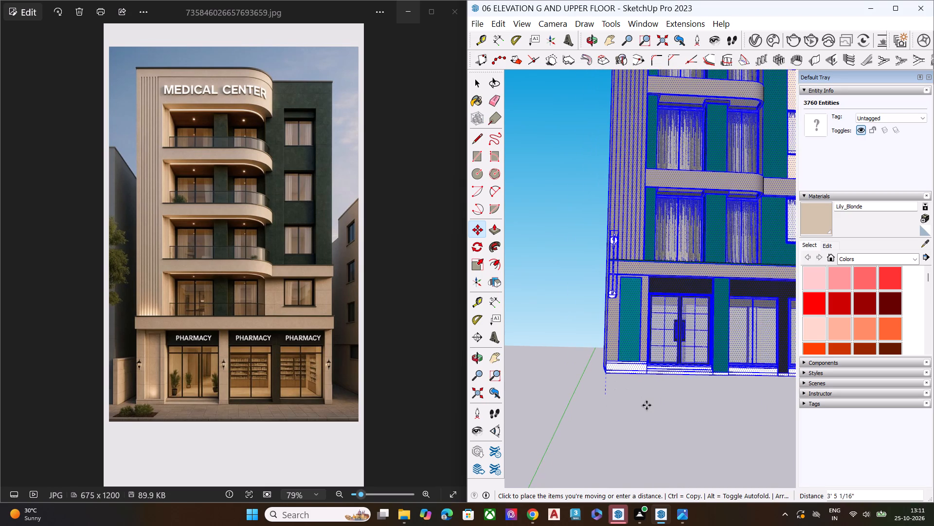
scroll(647, 405, down, 14)
scroll(623, 383, up, 1)
scroll(623, 384, down, 2)
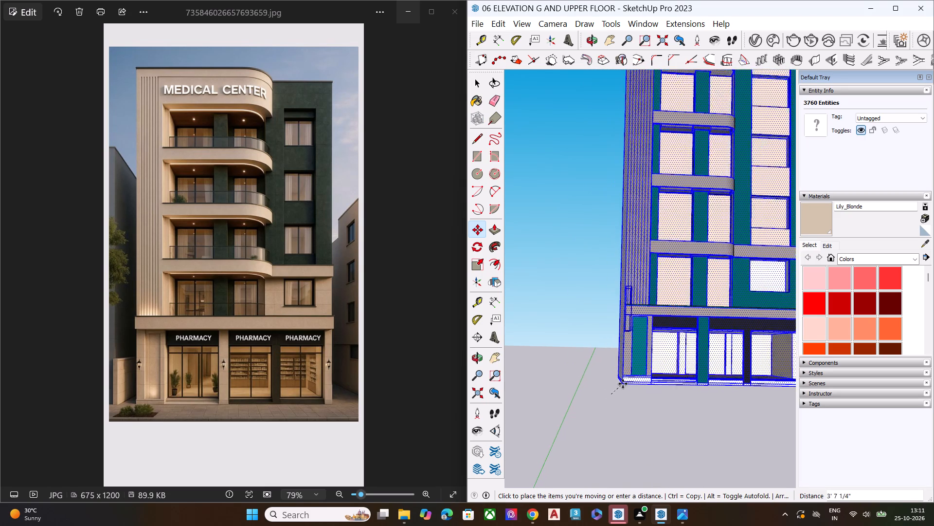
scroll(623, 384, down, 13)
scroll(584, 332, up, 1)
scroll(602, 283, down, 7)
scroll(601, 325, down, 8)
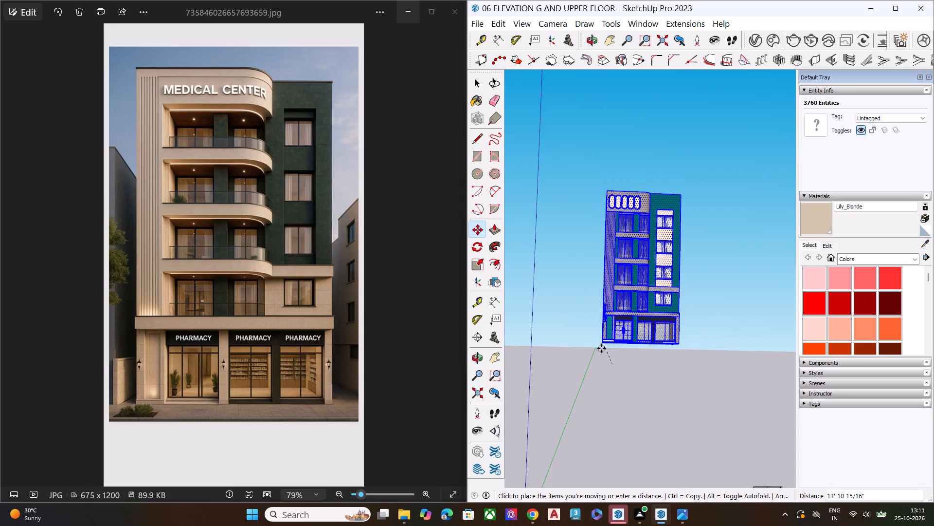
scroll(601, 348, down, 2)
middle_drag(557, 423, 631, 467)
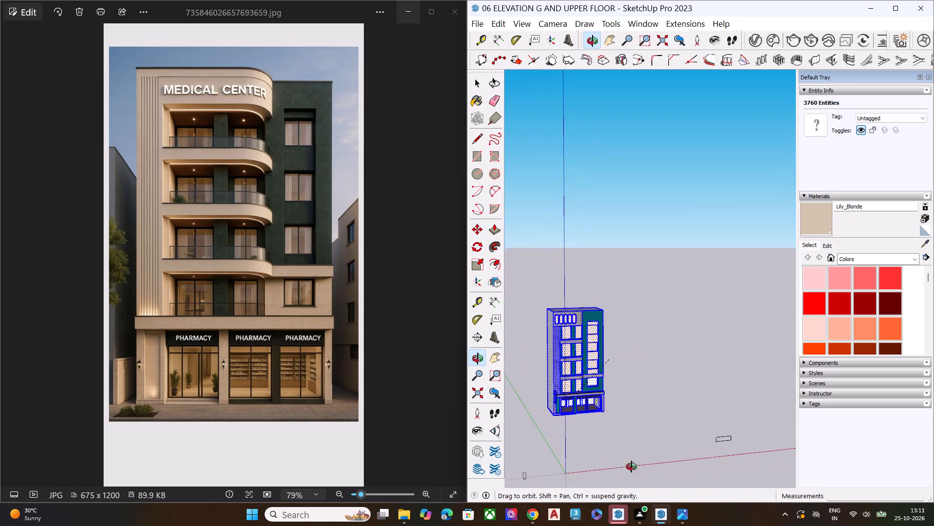
middle_drag(631, 467, 782, 438)
scroll(589, 379, down, 5)
middle_drag(568, 421, 629, 462)
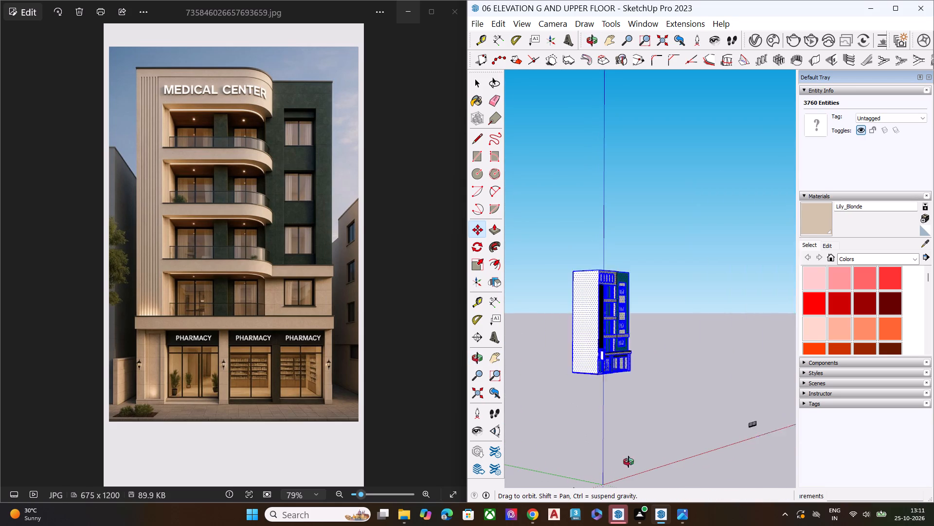
middle_drag(629, 462, 707, 436)
scroll(614, 361, up, 1)
scroll(589, 446, up, 6)
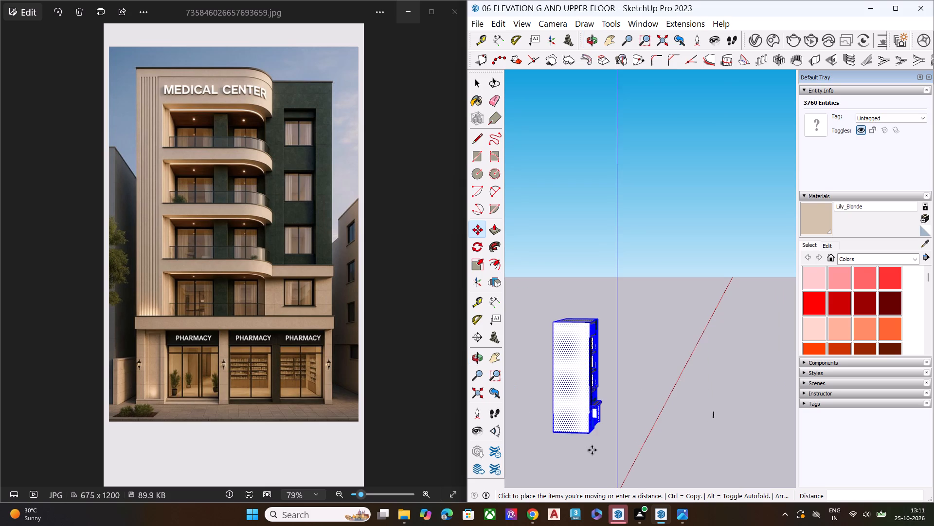
scroll(592, 450, up, 2)
middle_drag(602, 446, 694, 514)
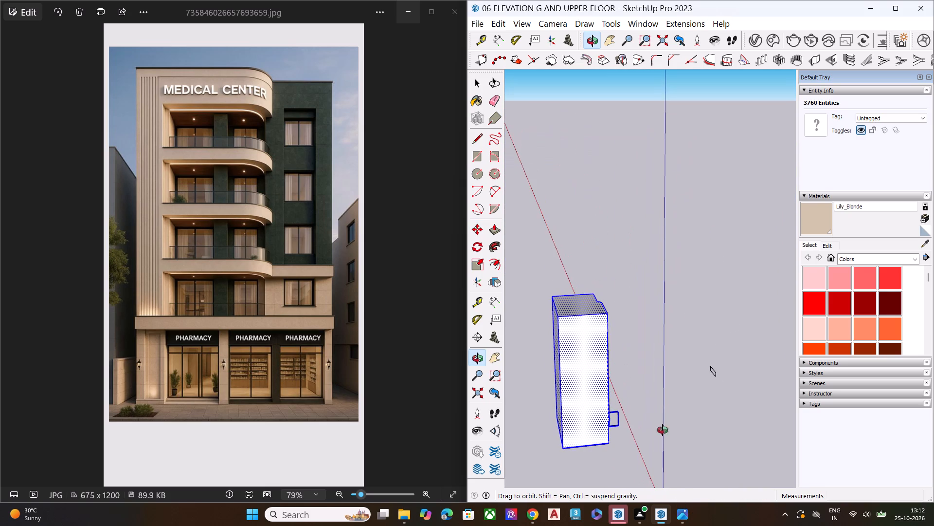
scroll(643, 368, down, 8)
scroll(647, 447, up, 5)
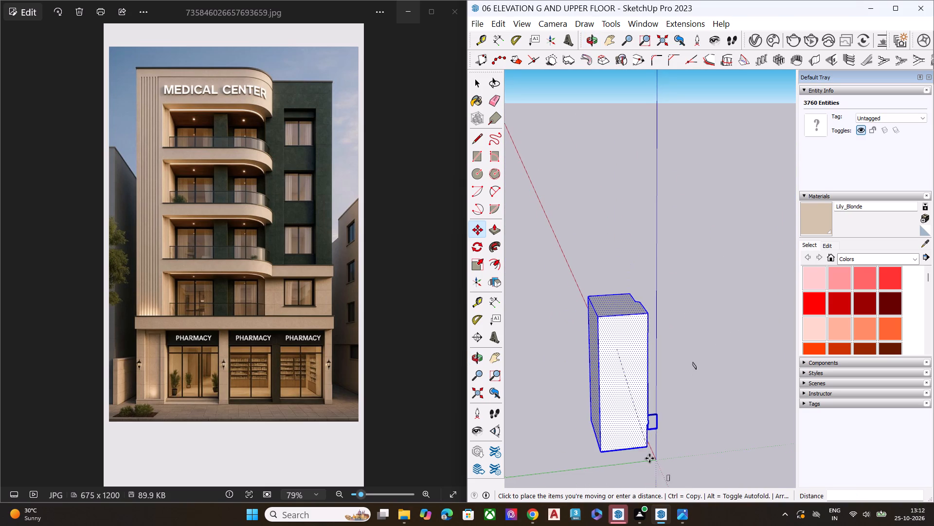
scroll(649, 458, up, 13)
middle_drag(662, 466, 659, 464)
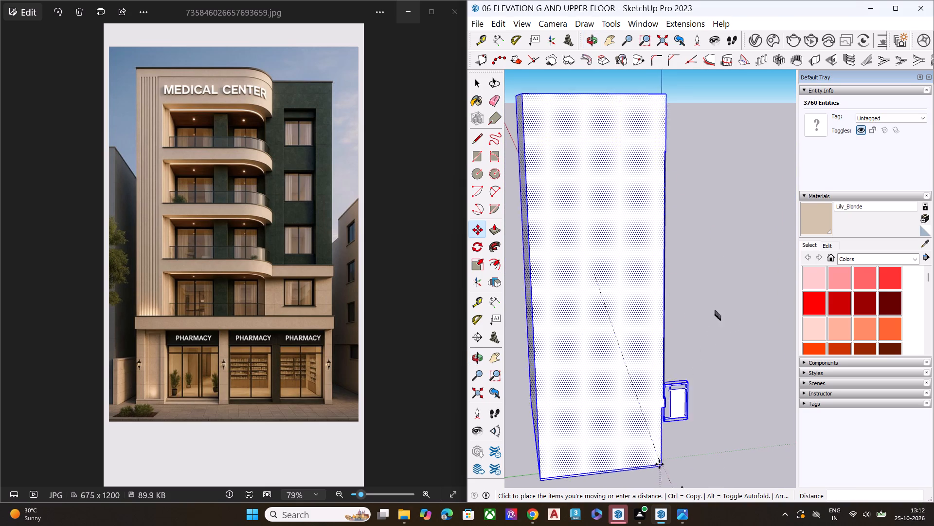
middle_drag(659, 464, 575, 426)
scroll(654, 460, up, 1)
middle_drag(736, 440, 635, 397)
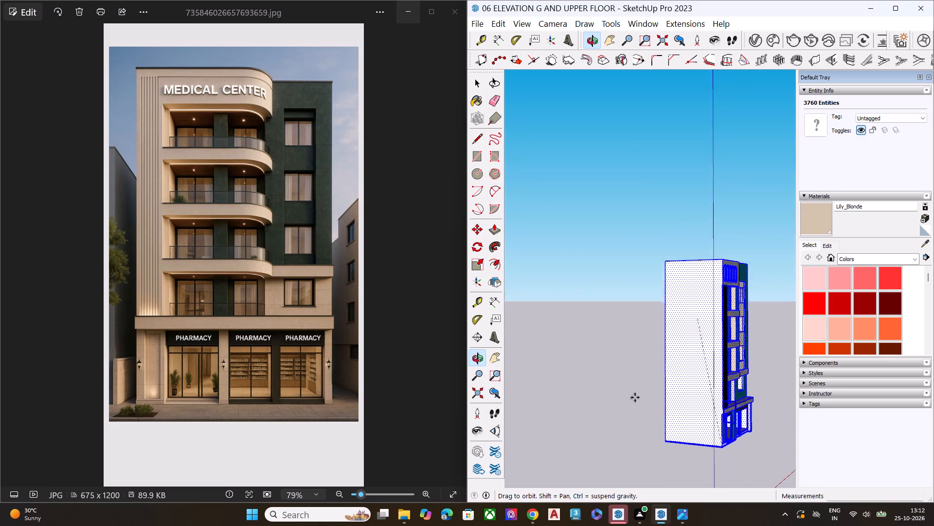
middle_drag(635, 397, 635, 399)
scroll(657, 319, down, 1)
scroll(657, 320, up, 2)
scroll(657, 320, down, 16)
scroll(685, 410, up, 3)
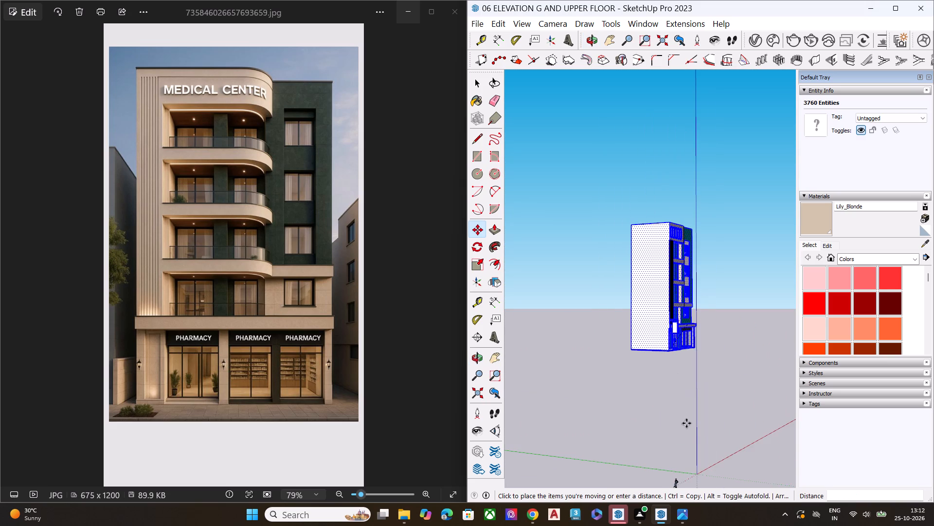
scroll(686, 423, up, 7)
scroll(691, 467, up, 7)
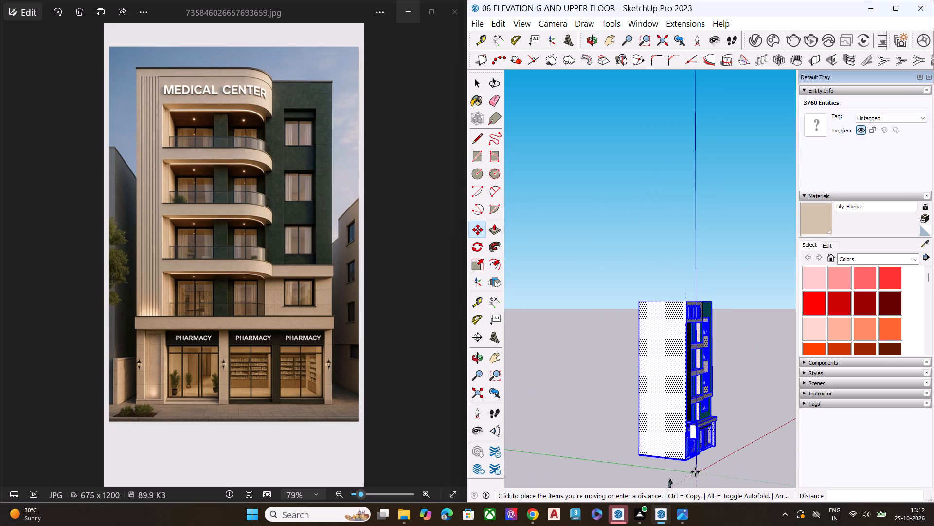
middle_drag(695, 472, 541, 525)
scroll(655, 473, up, 6)
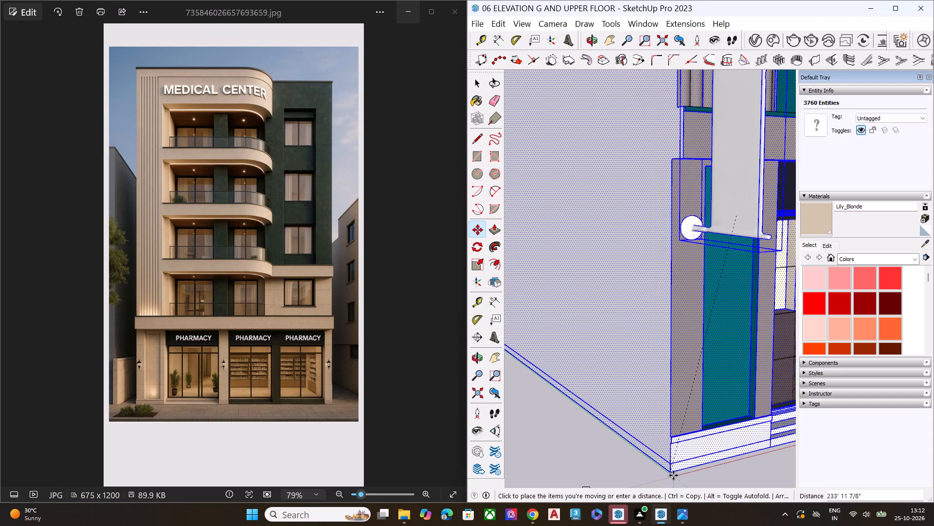
Place the building being moved with its lower front corner beside the fluted wall on the axes origin.
middle_drag(682, 470, 823, 396)
scroll(814, 398, up, 1)
scroll(601, 345, down, 1)
scroll(606, 342, up, 2)
scroll(628, 342, down, 7)
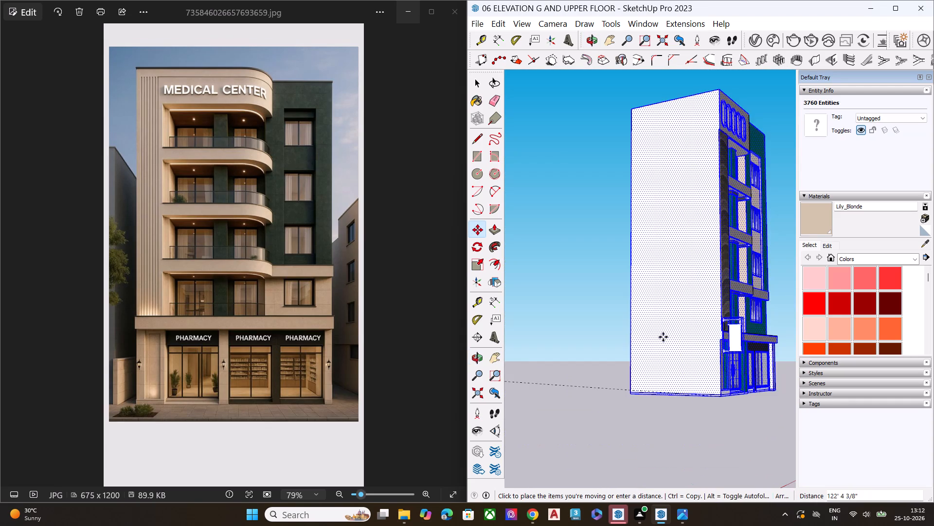
scroll(663, 337, down, 3)
scroll(663, 337, up, 1)
scroll(663, 337, down, 4)
middle_drag(600, 376, 708, 454)
scroll(673, 320, down, 8)
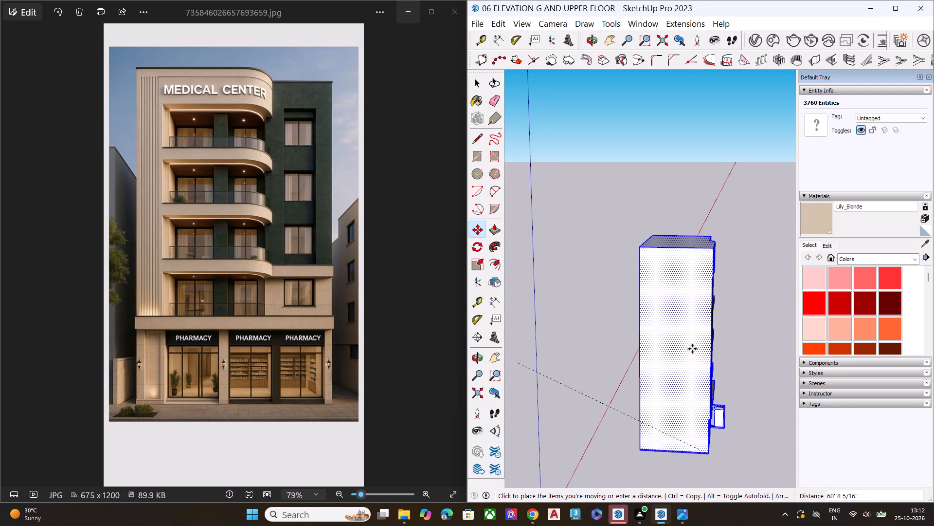
scroll(673, 349, down, 16)
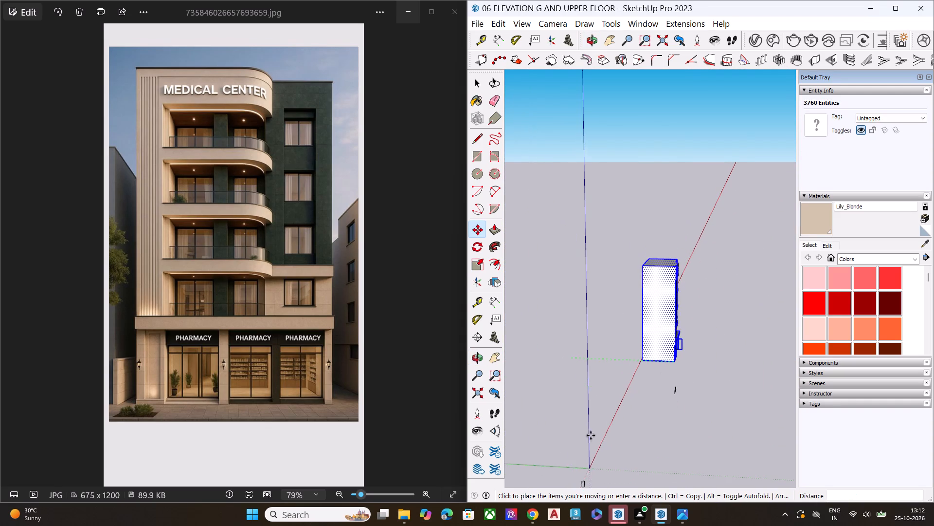
scroll(591, 463, up, 16)
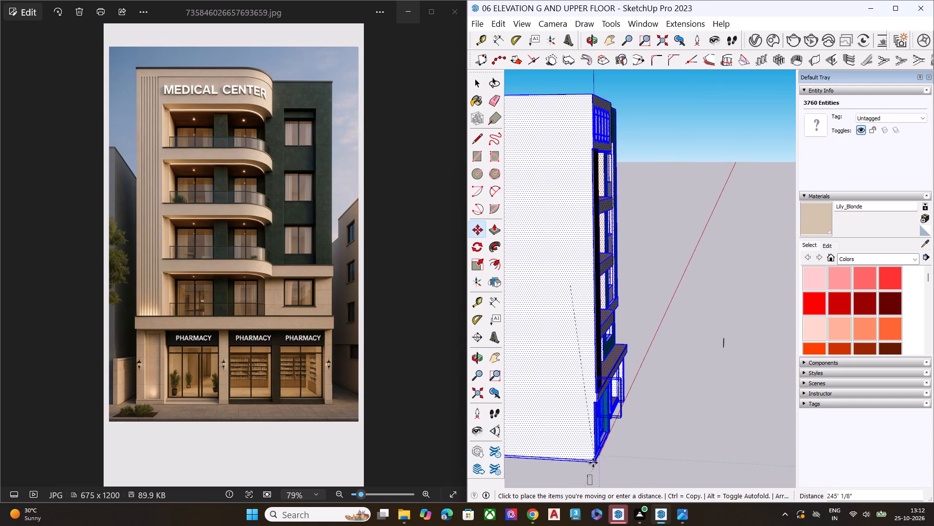
middle_drag(602, 460, 486, 446)
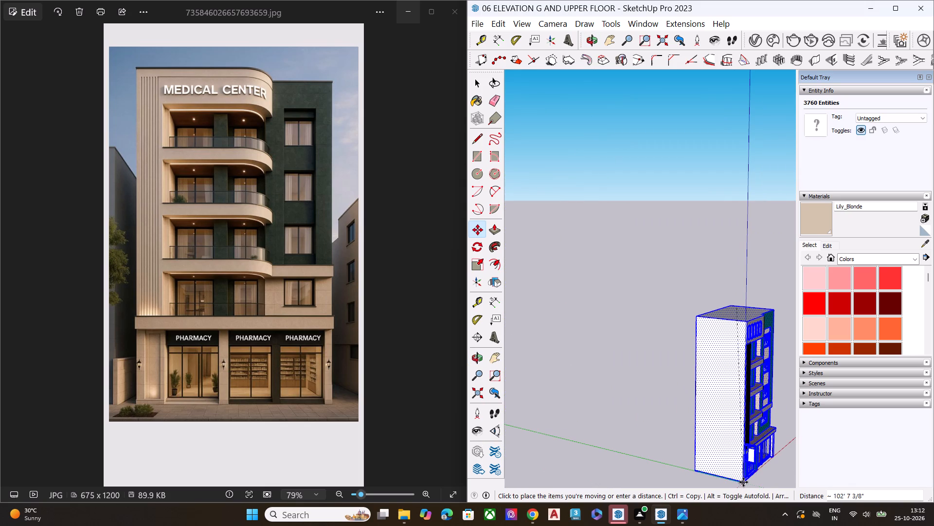
click(743, 482)
scroll(648, 417, down, 8)
key(space)
Minimize the reference image and maximize the SketchUp model window.
click(414, 15)
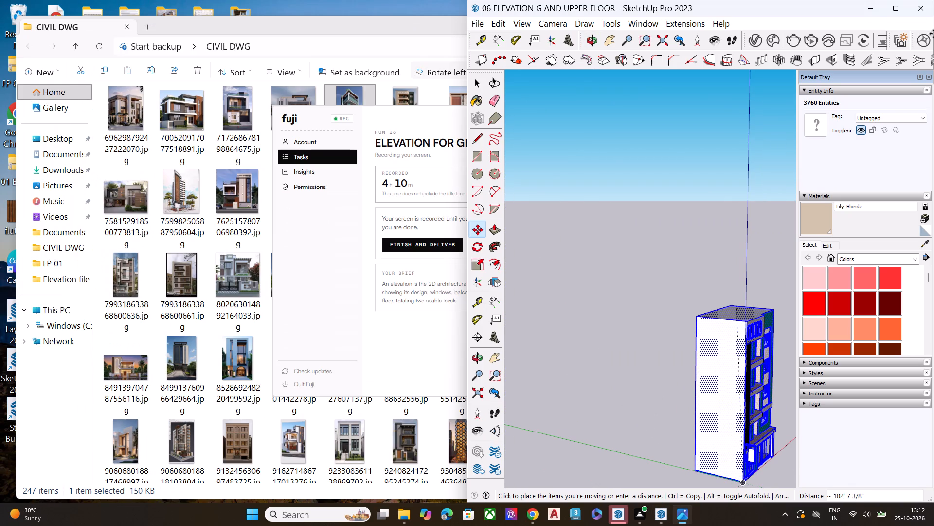
click(893, 11)
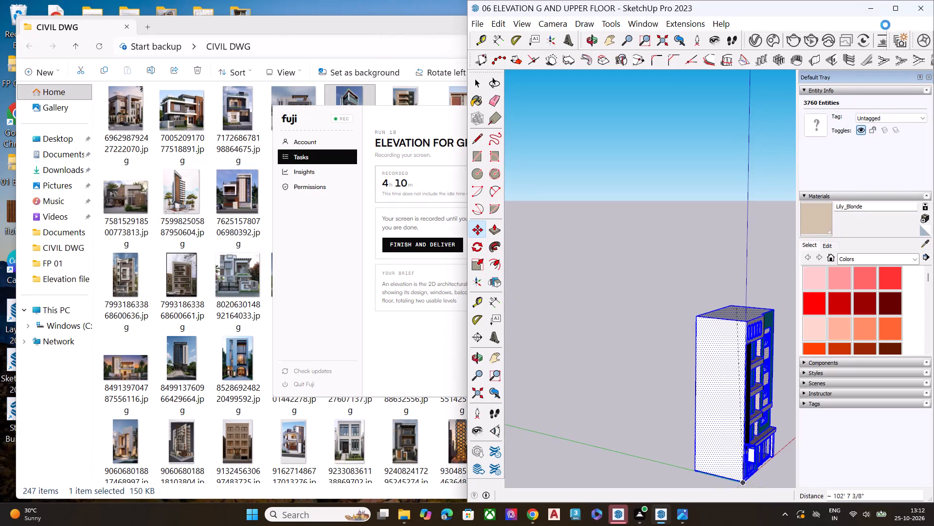
Check the repositioned building's front against the axes and clear its selection.
scroll(434, 222, down, 2)
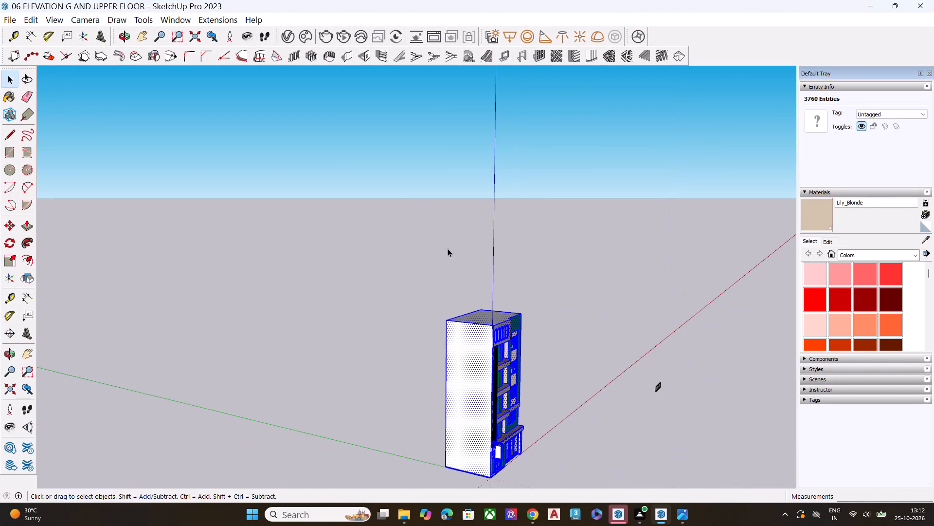
scroll(448, 248, down, 4)
middle_drag(529, 363, 365, 360)
scroll(411, 401, up, 2)
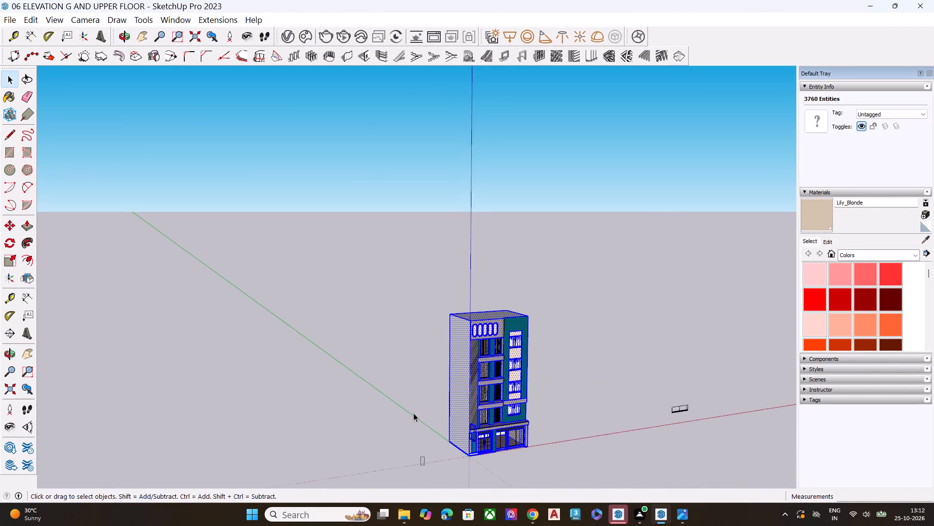
scroll(413, 413, up, 5)
scroll(445, 381, down, 8)
middle_drag(492, 390, 403, 398)
scroll(449, 441, up, 2)
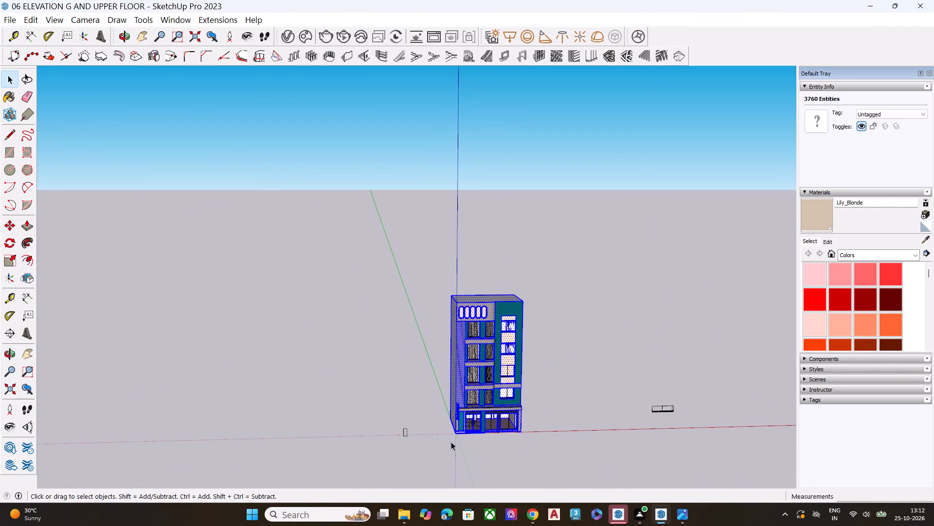
scroll(451, 442, up, 7)
middle_drag(548, 460, 483, 392)
scroll(502, 418, up, 6)
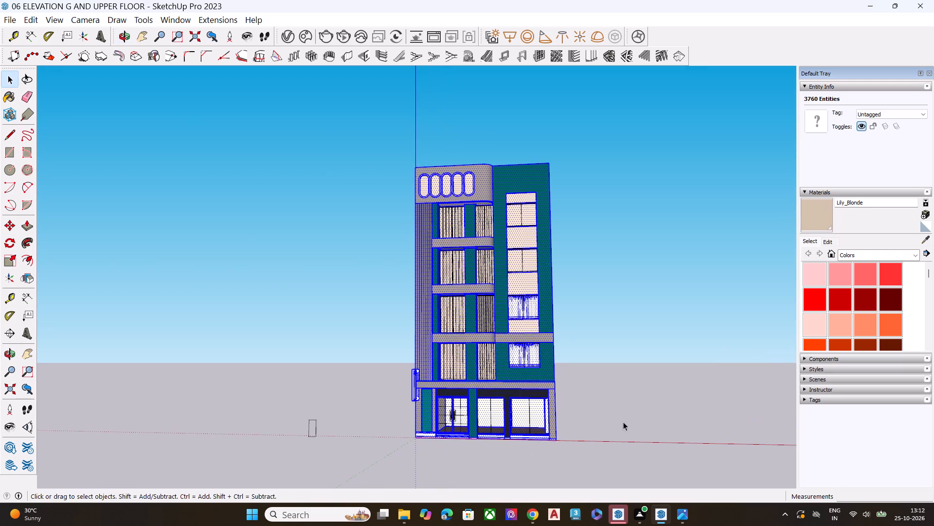
click(628, 413)
Delete the glass railing component standing apart from the building.
scroll(545, 303, down, 5)
middle_drag(515, 336, 568, 392)
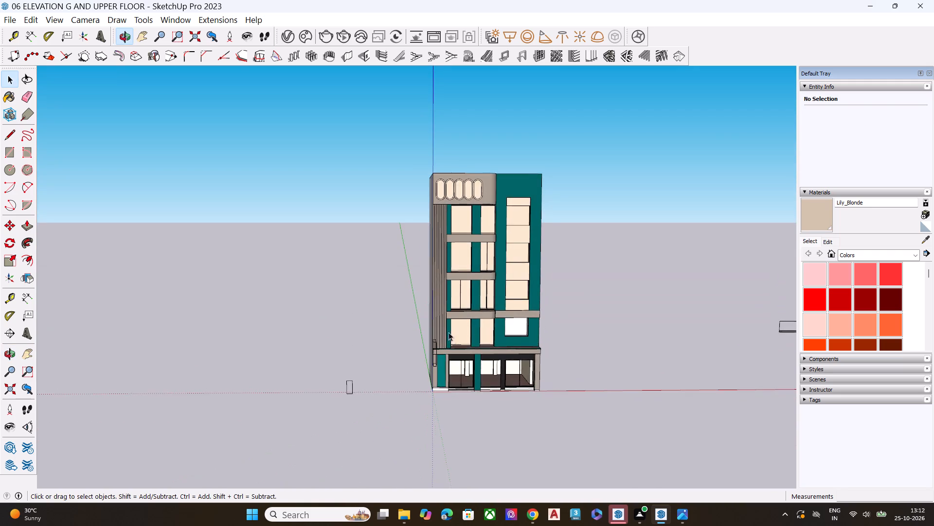
scroll(441, 337, down, 5)
scroll(647, 340, up, 10)
drag(710, 341, 586, 271)
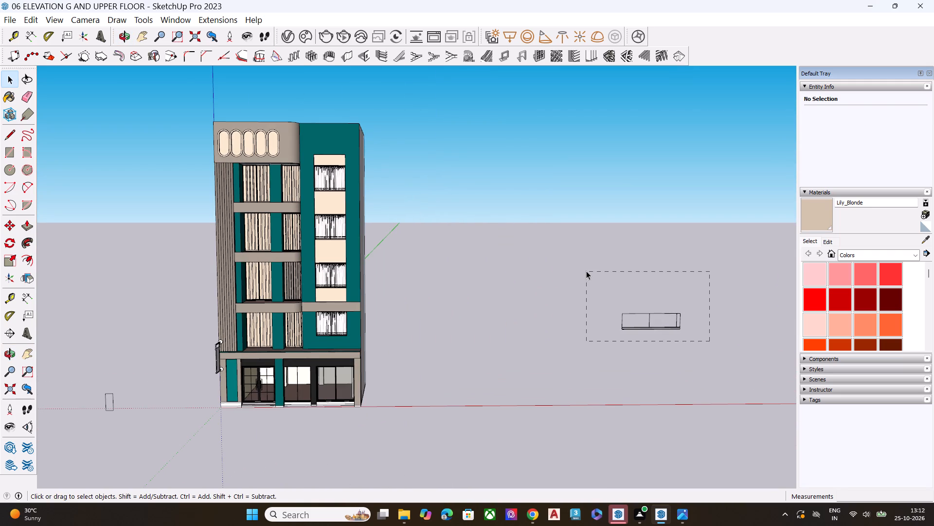
scroll(619, 338, up, 1)
scroll(619, 338, down, 1)
scroll(619, 338, up, 5)
key(m)
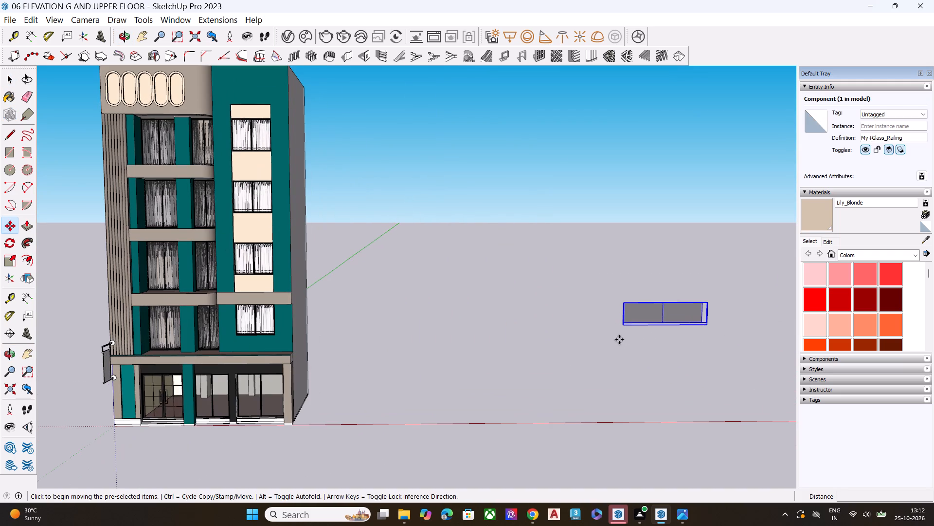
scroll(627, 328, up, 1)
scroll(627, 328, down, 1)
scroll(626, 328, up, 5)
key(space)
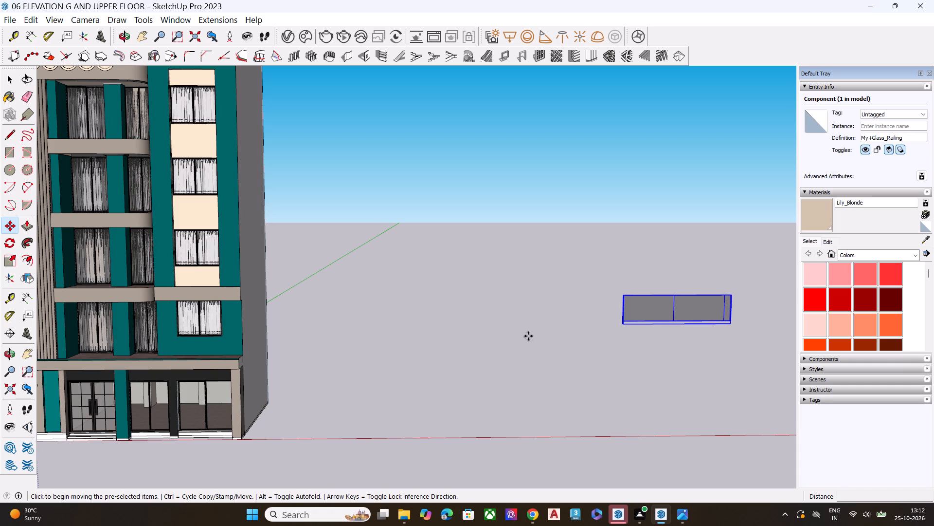
key(Delete)
Examine the whole front facade, including the fluted wall, balconies, window strip and shopfronts.
scroll(521, 303, down, 9)
scroll(545, 356, up, 1)
scroll(536, 372, down, 2)
scroll(536, 378, up, 1)
scroll(536, 380, down, 7)
scroll(334, 374, down, 7)
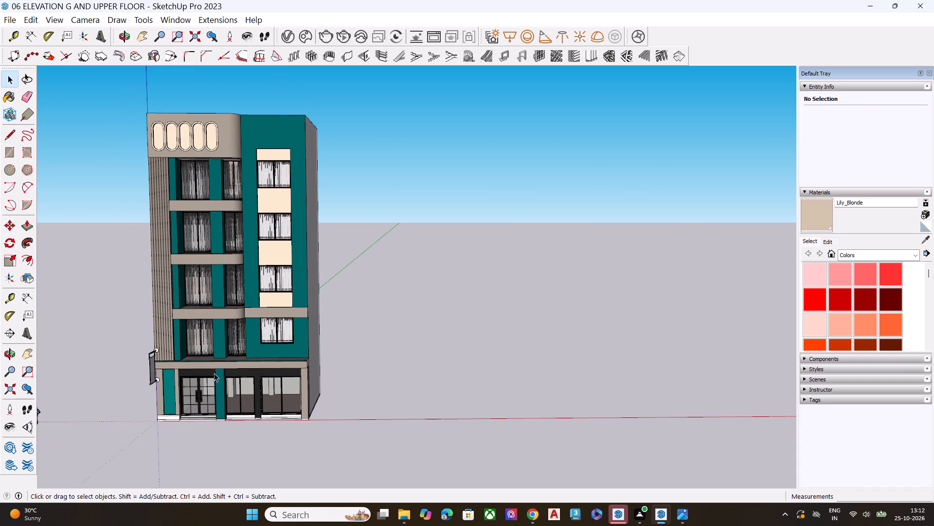
middle_drag(202, 367, 203, 334)
scroll(98, 353, up, 4)
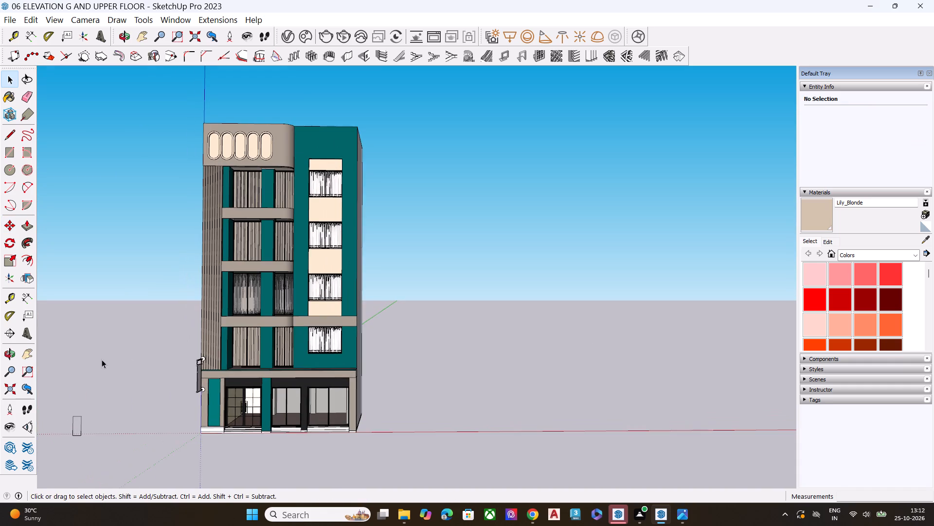
scroll(102, 359, up, 1)
scroll(152, 334, down, 7)
scroll(96, 351, up, 2)
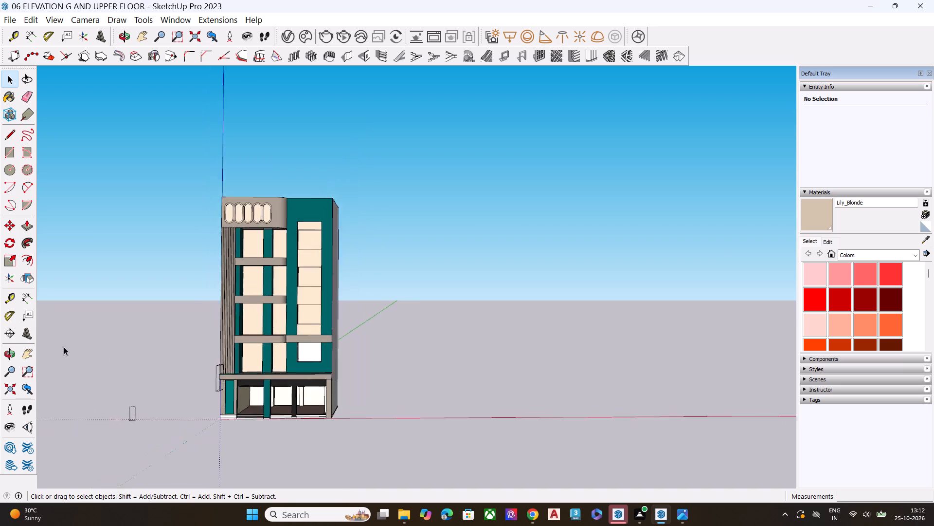
scroll(64, 347, up, 3)
middle_drag(305, 364, 321, 367)
scroll(315, 366, down, 1)
scroll(220, 381, up, 2)
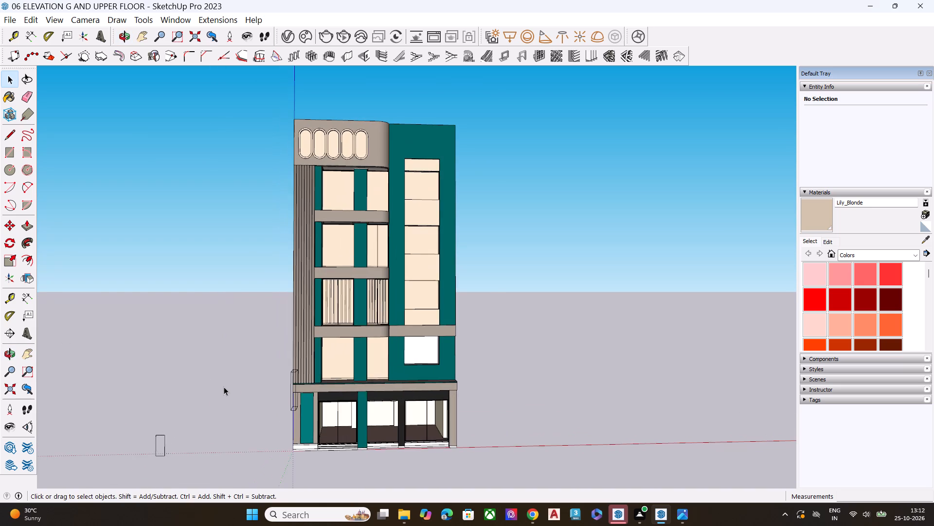
scroll(225, 387, up, 2)
scroll(198, 392, down, 1)
middle_drag(407, 346, 421, 392)
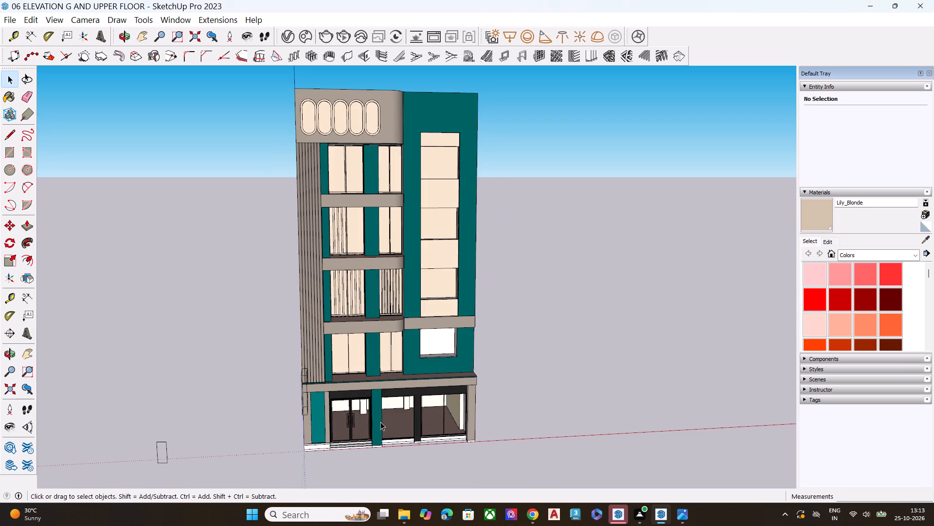
middle_drag(277, 384, 269, 357)
scroll(244, 360, up, 1)
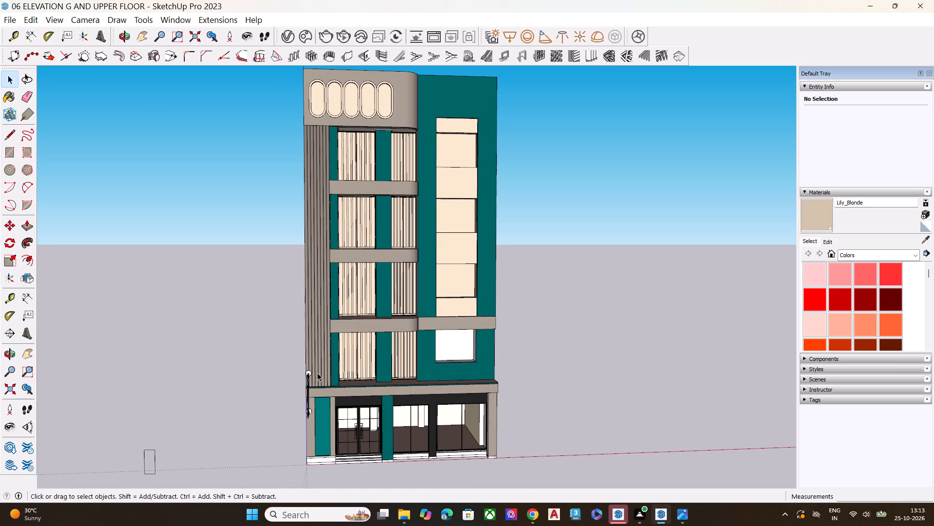
scroll(485, 370, down, 1)
middle_drag(485, 370, 458, 357)
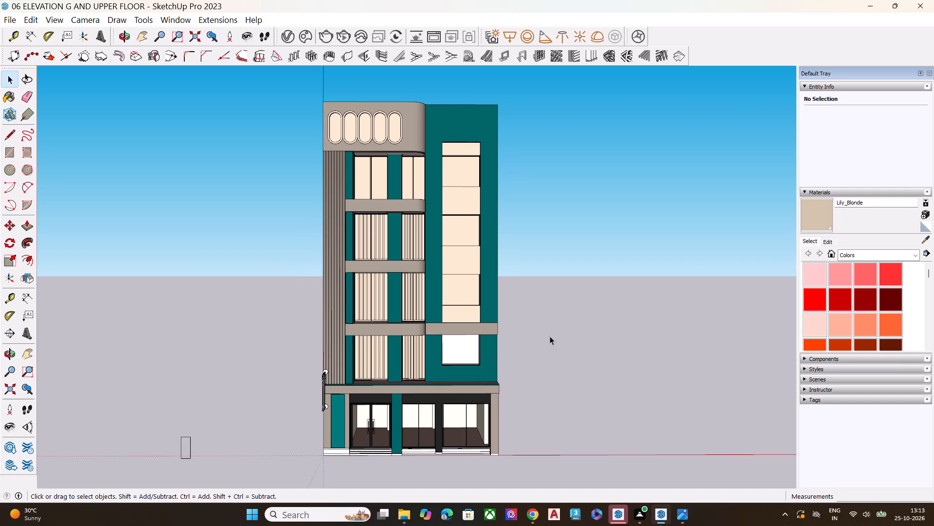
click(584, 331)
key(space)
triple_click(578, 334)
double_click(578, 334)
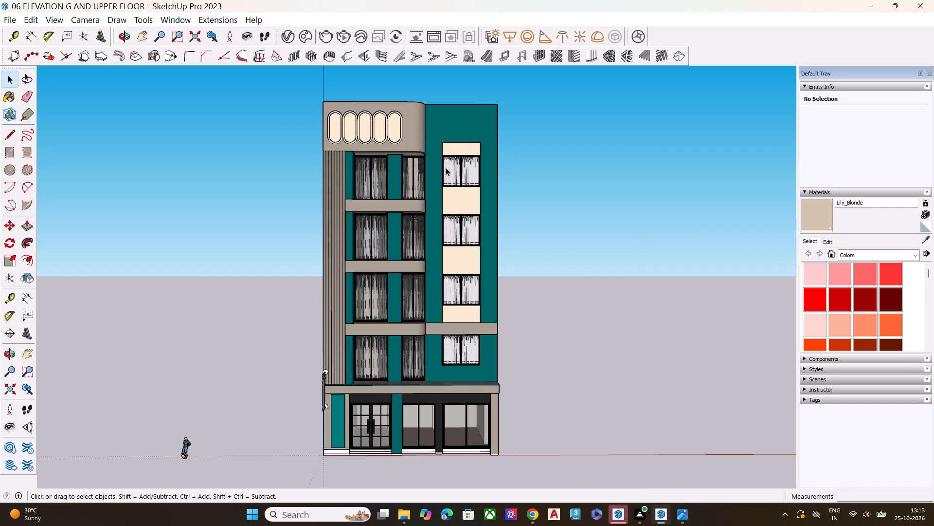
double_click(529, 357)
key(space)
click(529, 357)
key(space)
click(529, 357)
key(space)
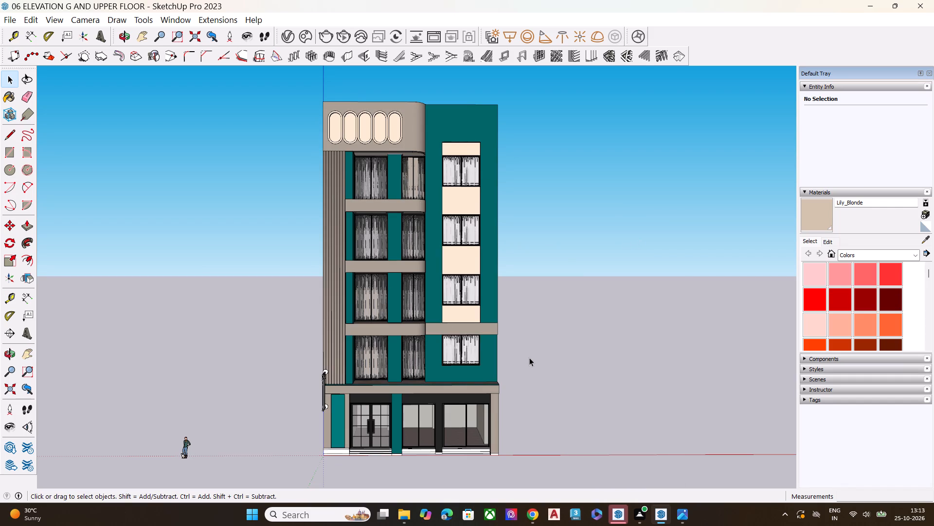
Examine the ground-floor shopfronts, balcony undersides and building base from higher and lower viewpoints.
scroll(452, 284, down, 5)
middle_drag(449, 328, 442, 392)
scroll(441, 377, up, 6)
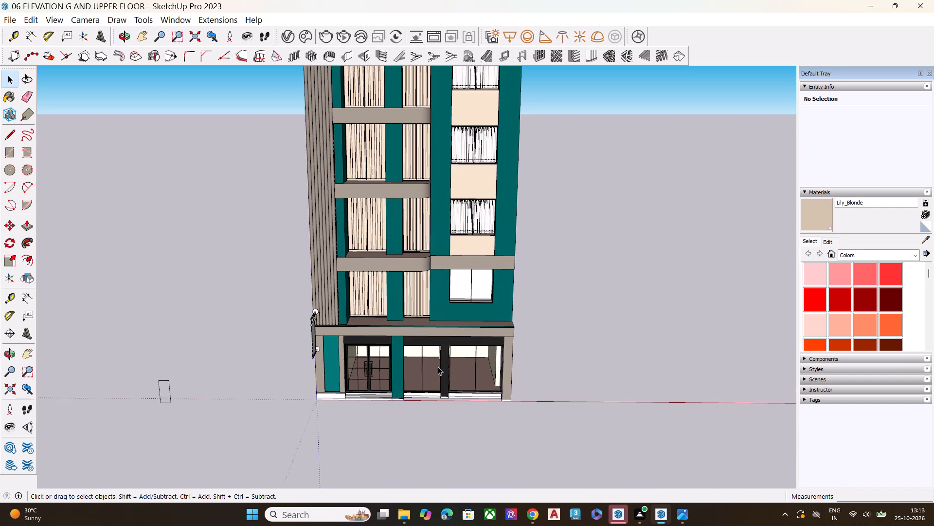
key(space)
middle_drag(438, 341, 449, 237)
scroll(449, 237, up, 1)
key(space)
double_click(559, 353)
key(space)
scroll(482, 327, down, 8)
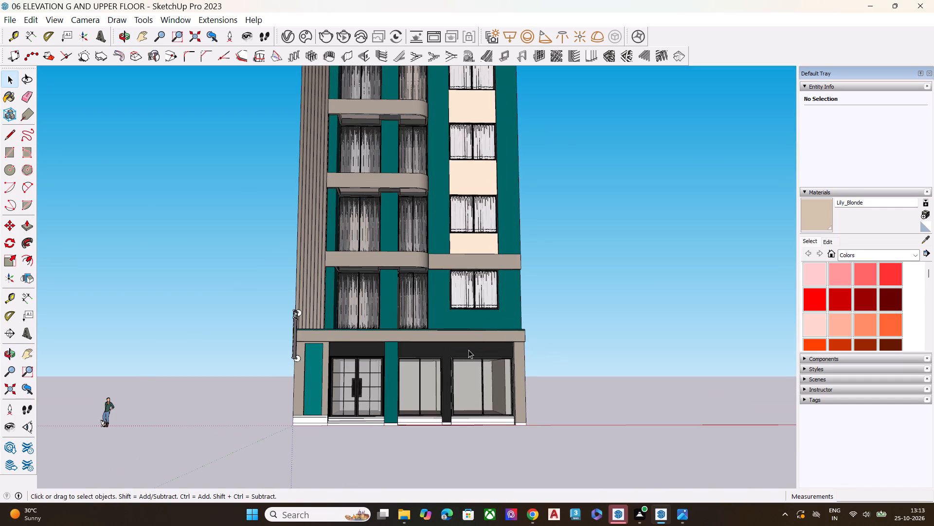
scroll(466, 346, up, 1)
scroll(460, 354, down, 7)
middle_drag(457, 369, 488, 287)
click(562, 188)
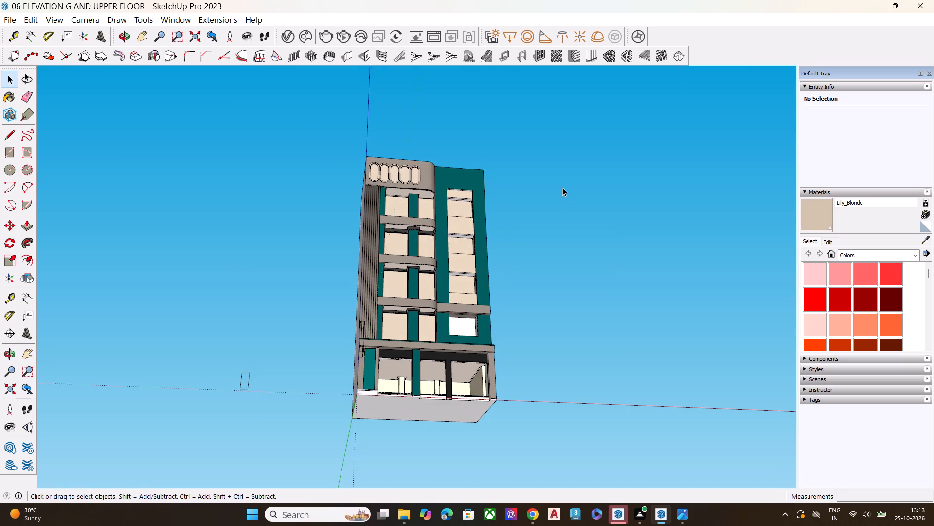
key(space)
middle_drag(507, 244, 441, 328)
scroll(497, 295, up, 4)
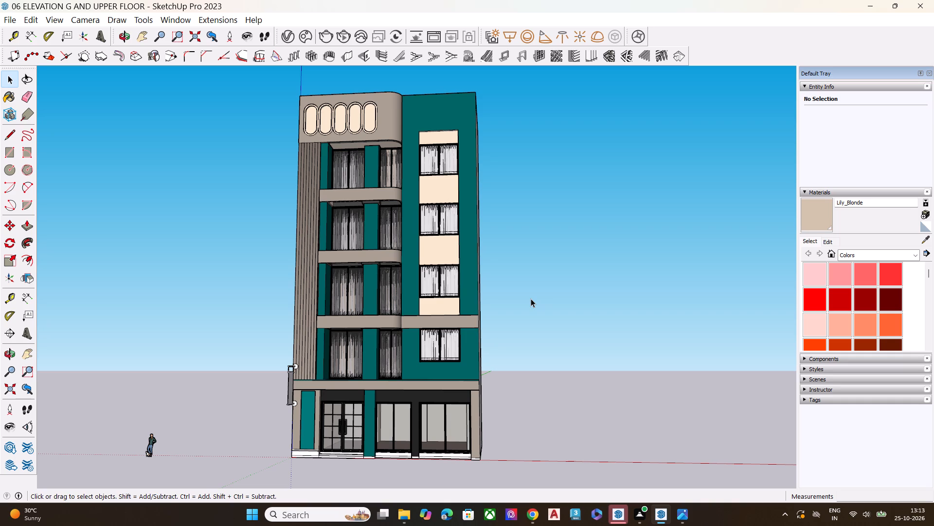
Examine the building's massing and facade depth from both front corners.
middle_drag(368, 304, 539, 354)
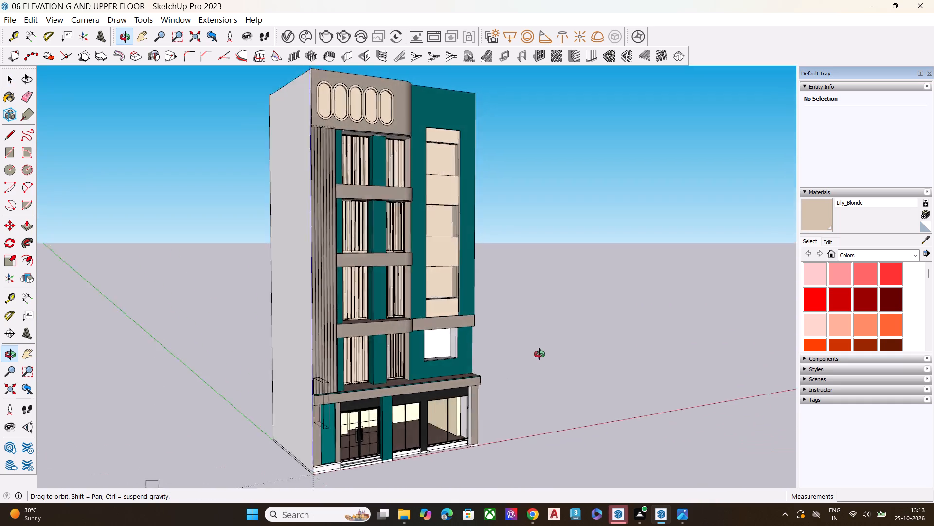
middle_drag(539, 354, 526, 269)
key(space)
triple_click(518, 394)
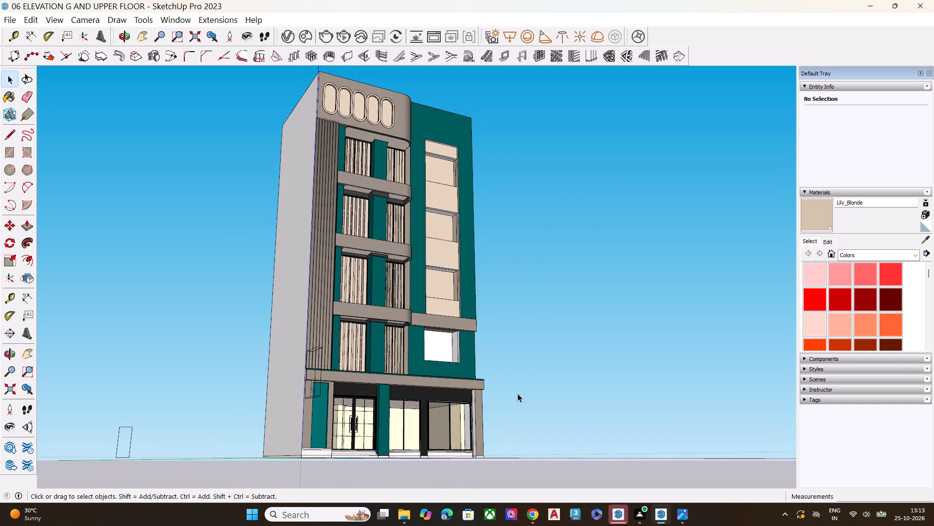
key(space)
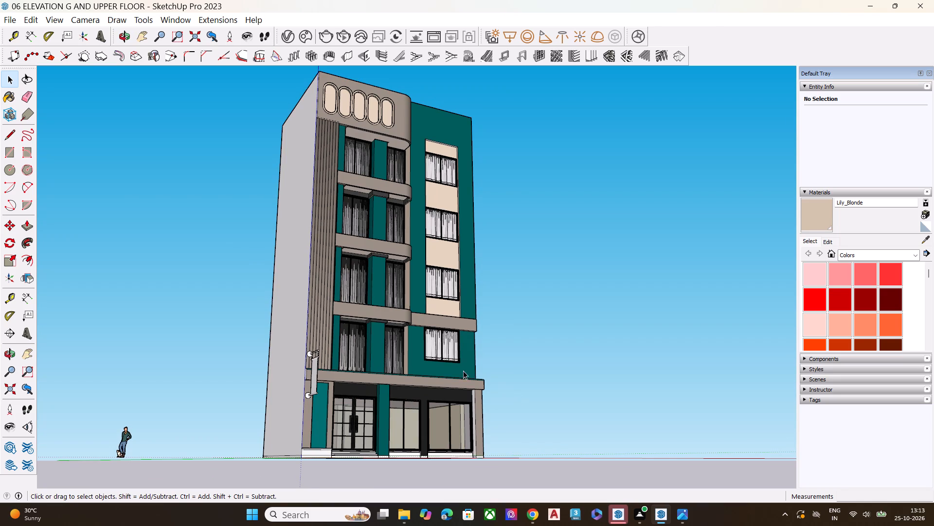
scroll(407, 350, down, 6)
middle_drag(433, 381, 385, 441)
middle_drag(385, 376, 405, 359)
scroll(385, 376, up, 5)
middle_drag(425, 370, 449, 341)
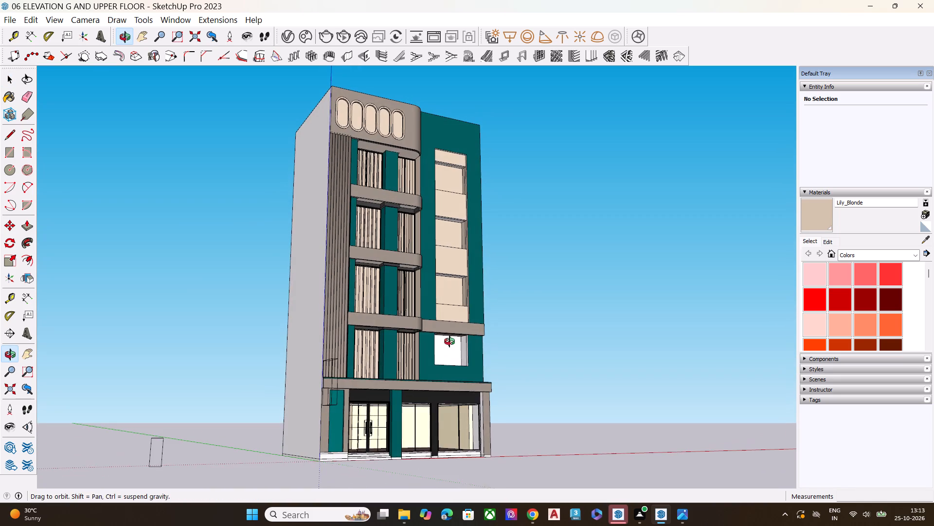
middle_drag(449, 341, 450, 341)
click(523, 342)
middle_drag(575, 367, 277, 352)
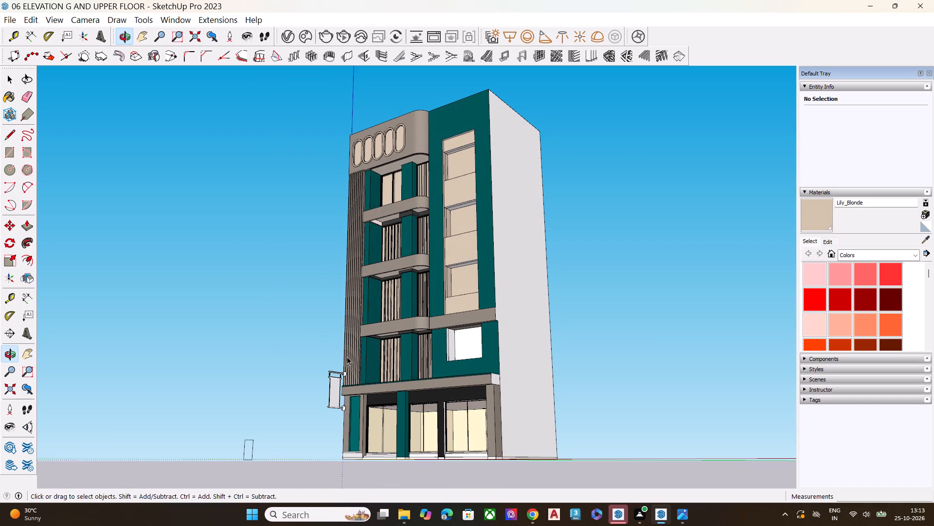
click(609, 410)
middle_drag(442, 403, 517, 466)
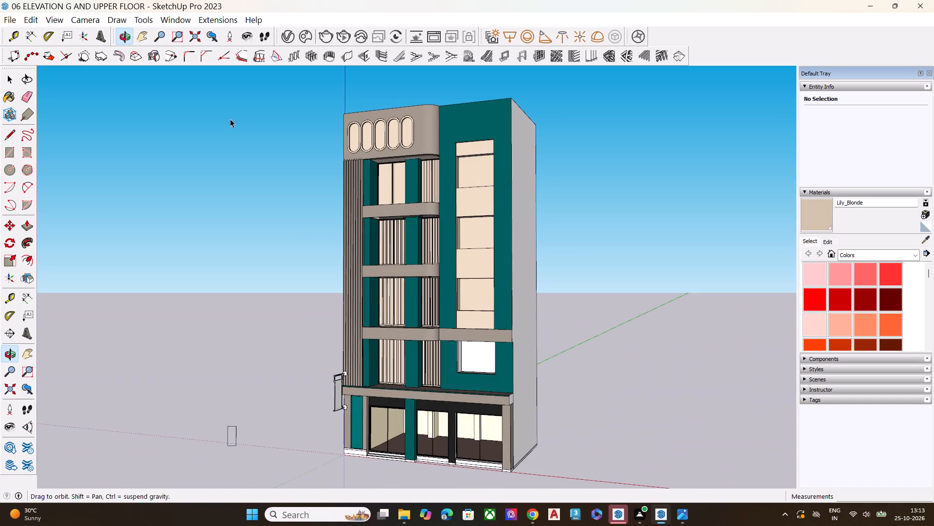
Import the glass railing model My+Glass_Railing.skp from the Downloads folder.
click(10, 22)
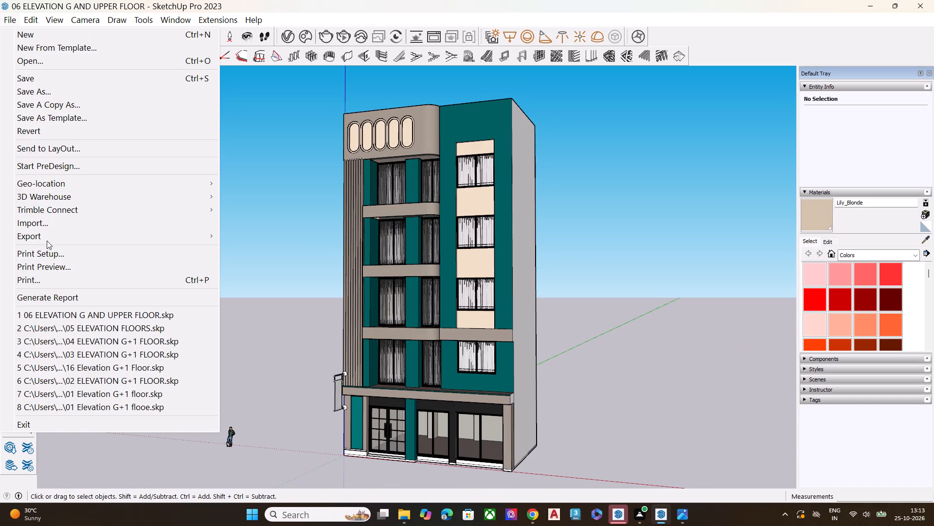
click(55, 224)
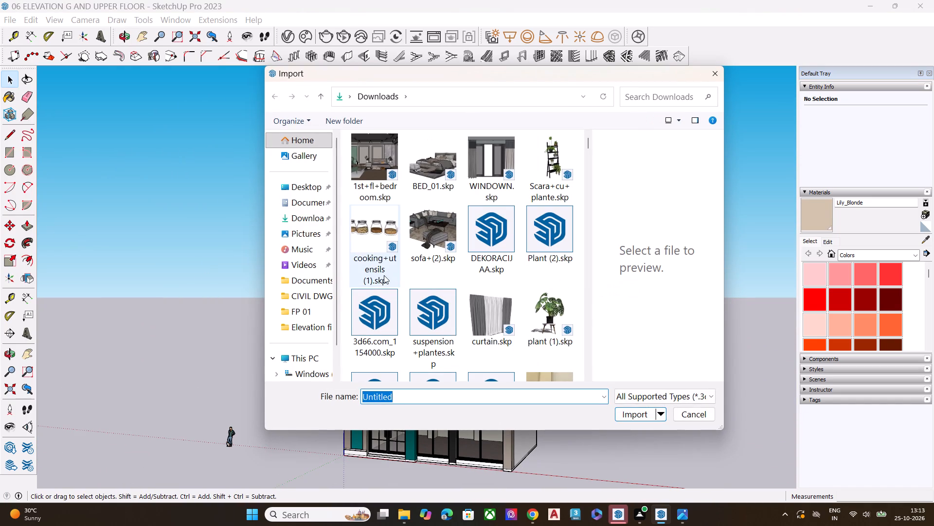
scroll(422, 287, down, 4)
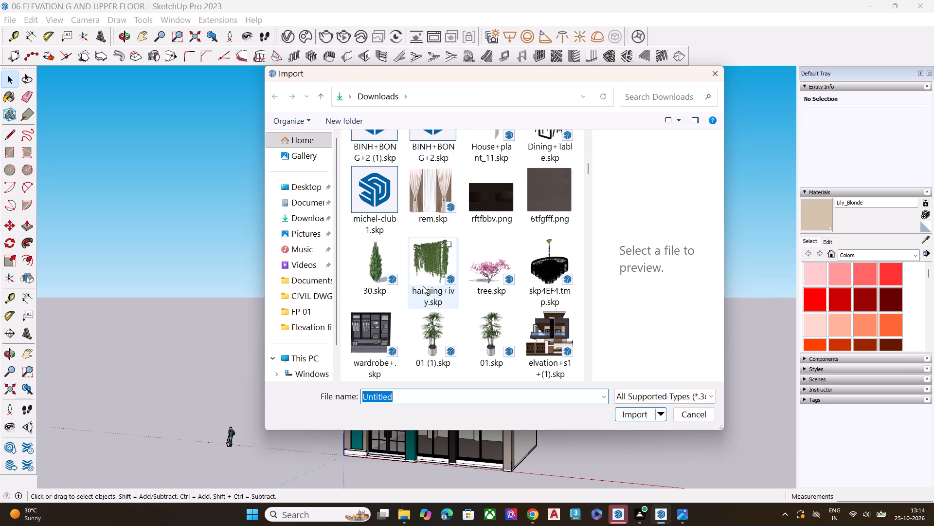
scroll(423, 286, down, 7)
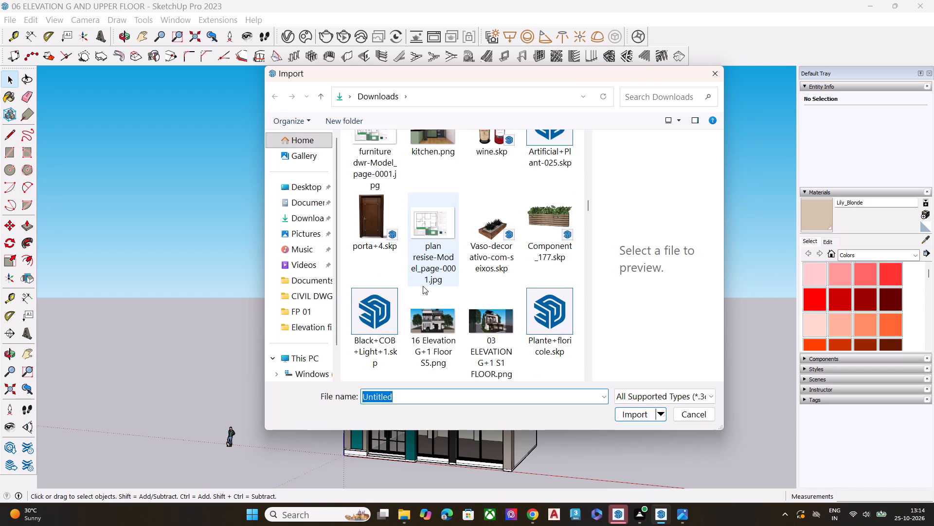
scroll(423, 286, down, 5)
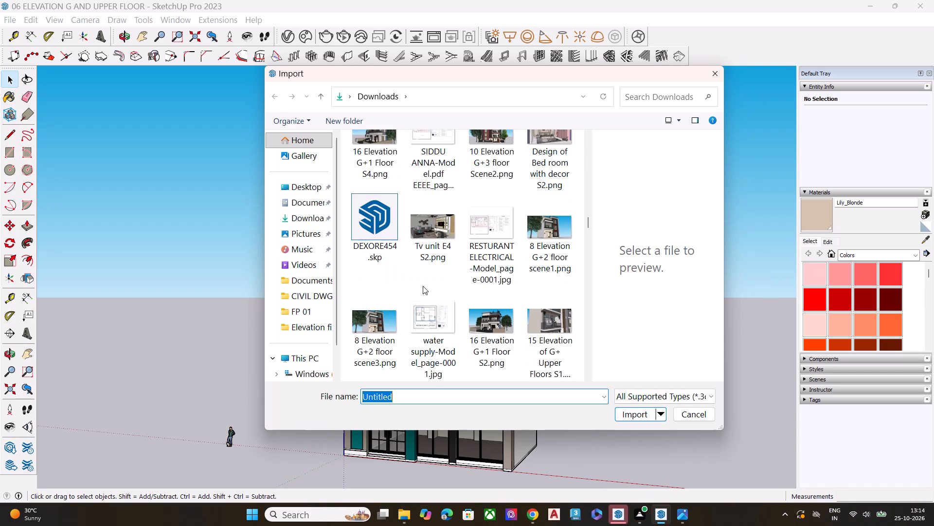
scroll(423, 286, down, 6)
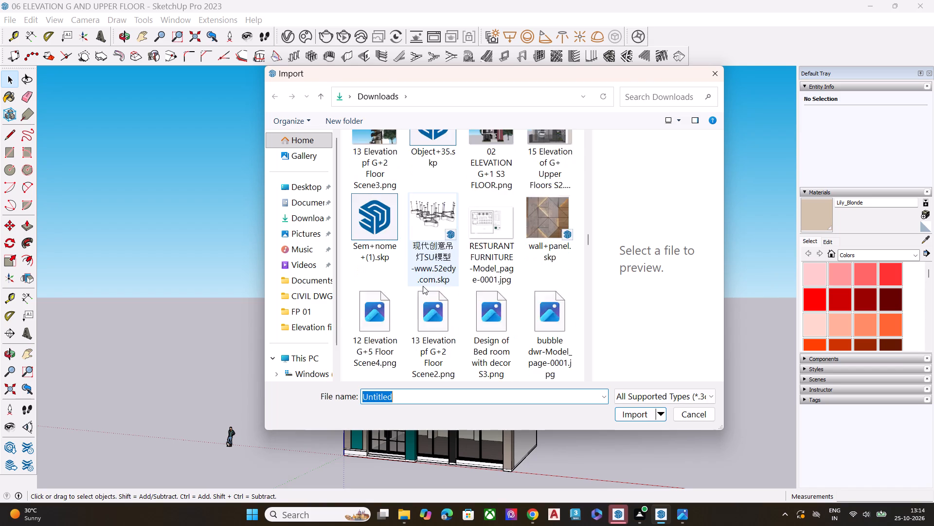
scroll(423, 286, down, 5)
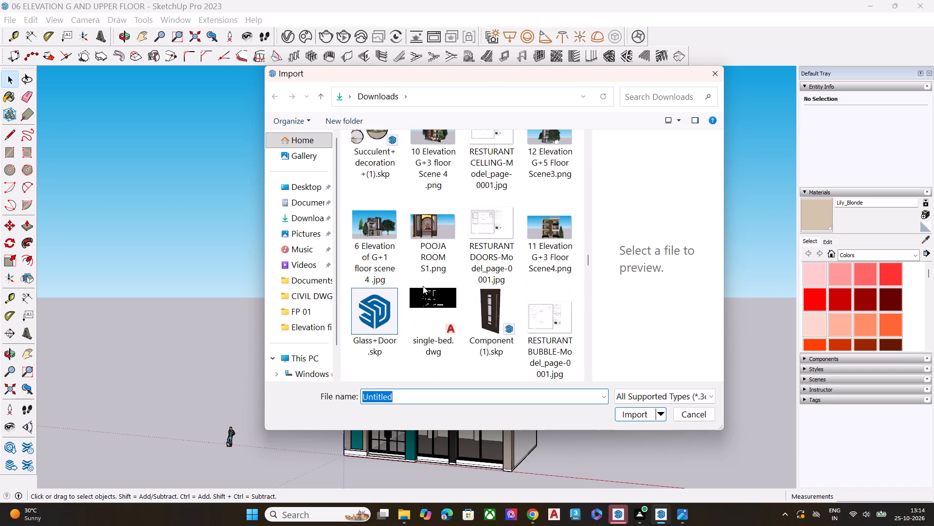
scroll(423, 286, down, 8)
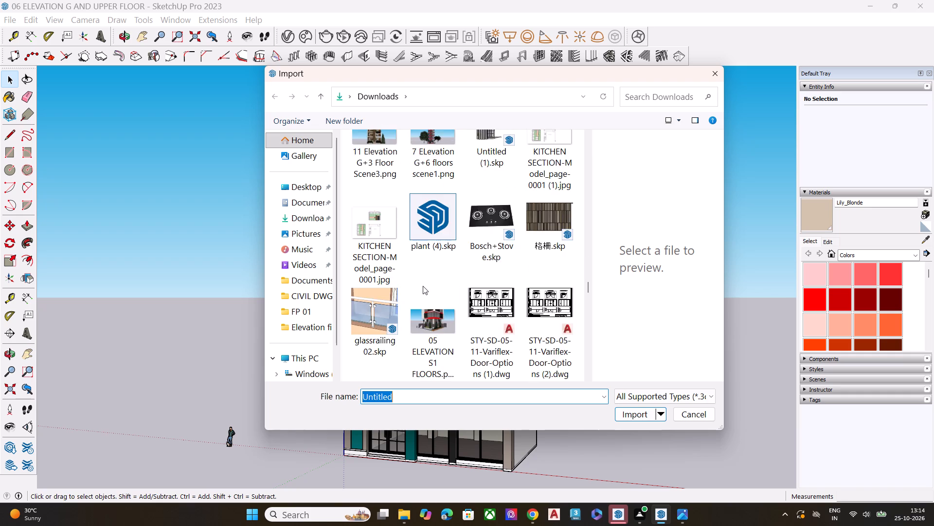
scroll(423, 286, down, 5)
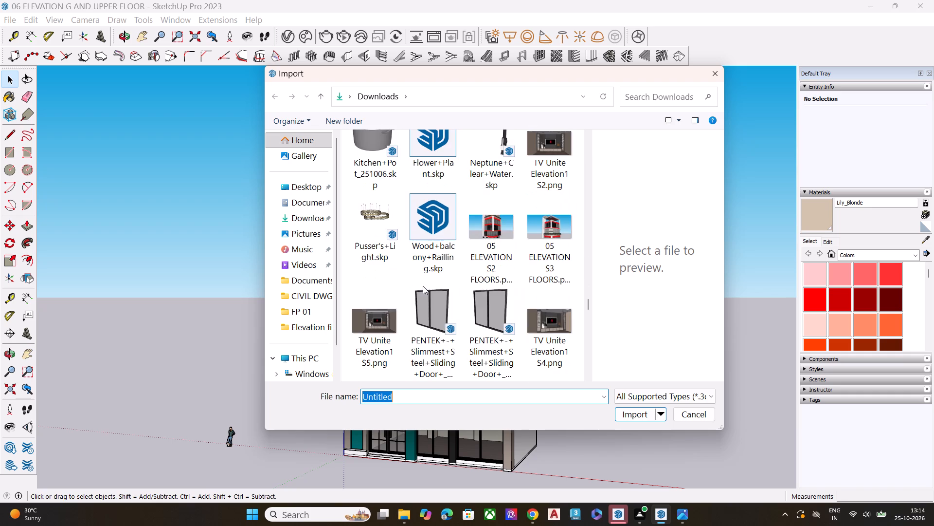
scroll(423, 286, down, 4)
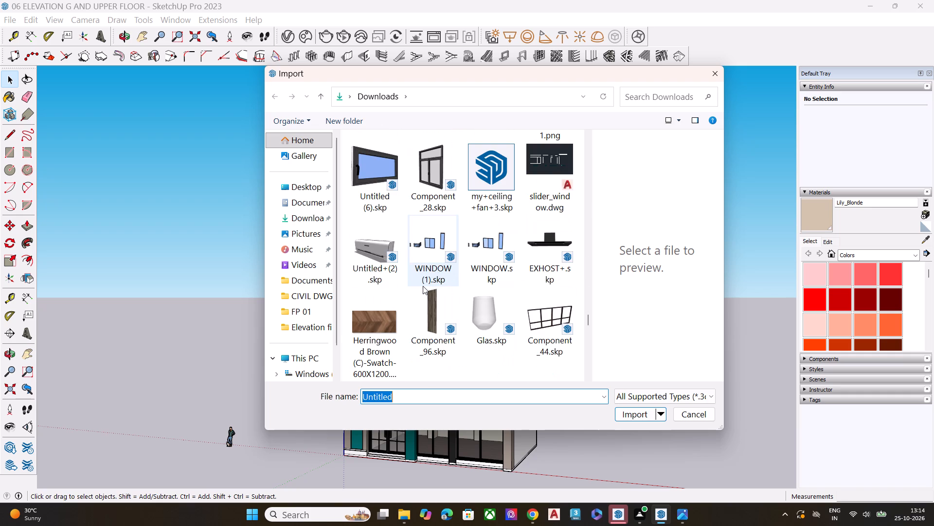
scroll(455, 309, down, 3)
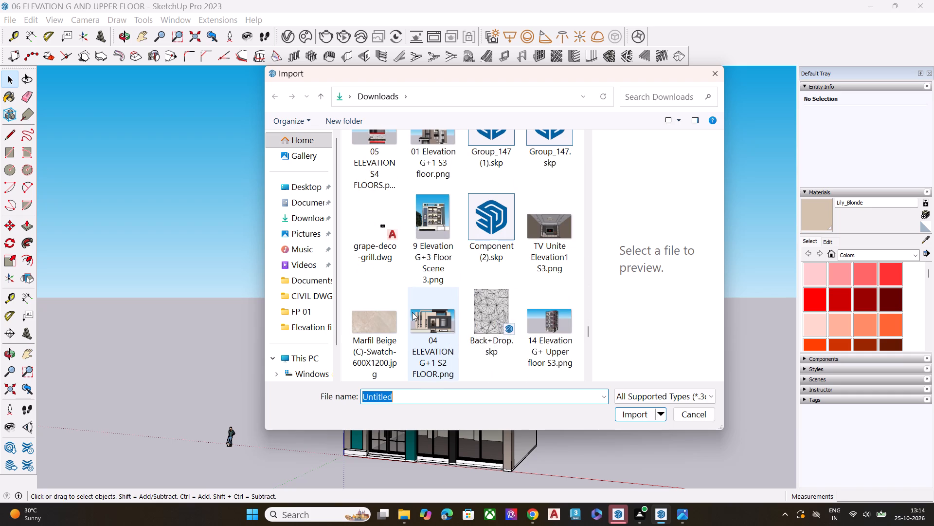
scroll(412, 312, down, 2)
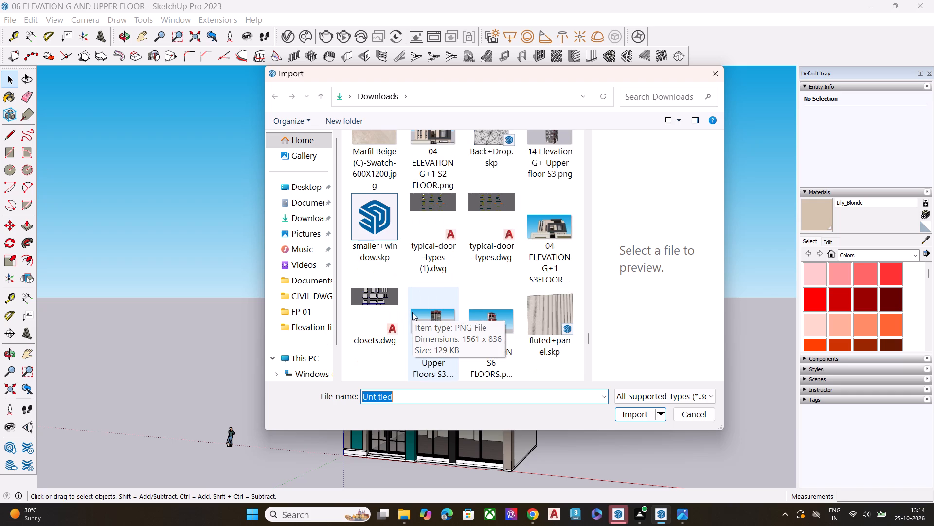
scroll(412, 312, down, 2)
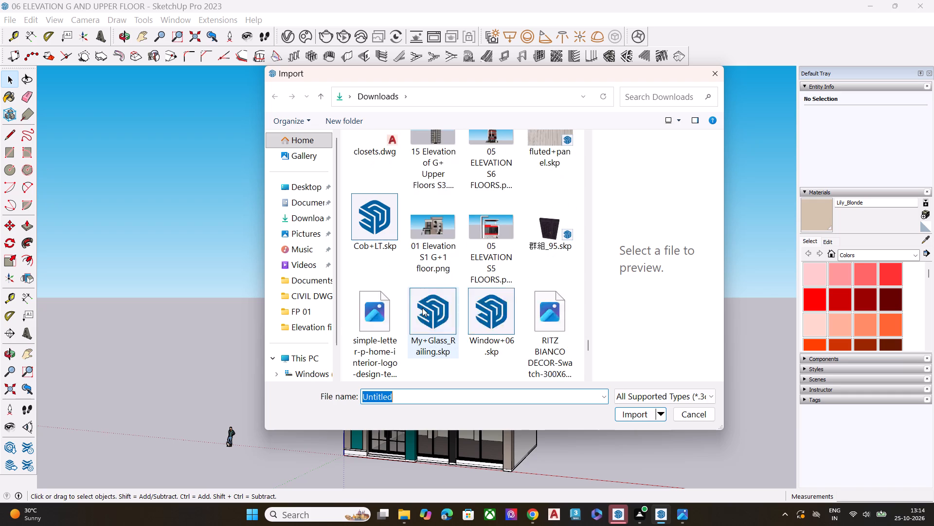
scroll(422, 308, down, 1)
click(434, 215)
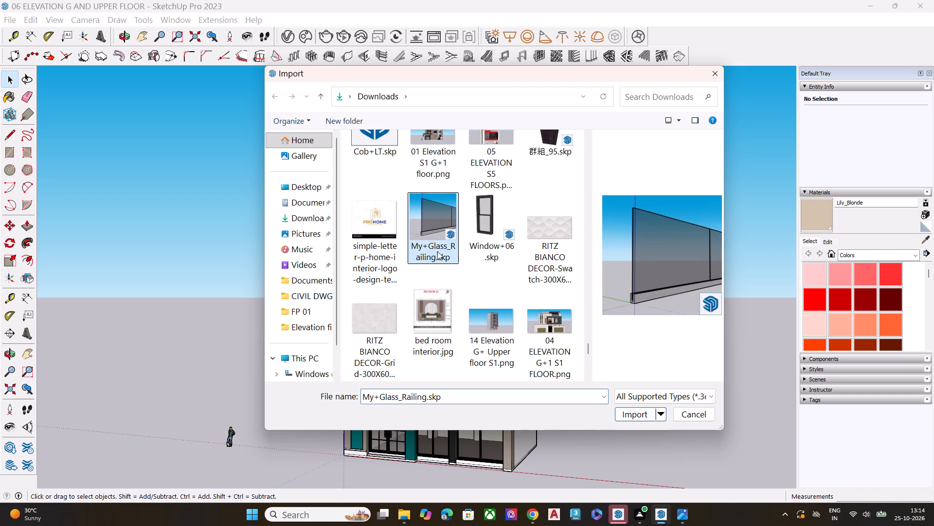
click(627, 414)
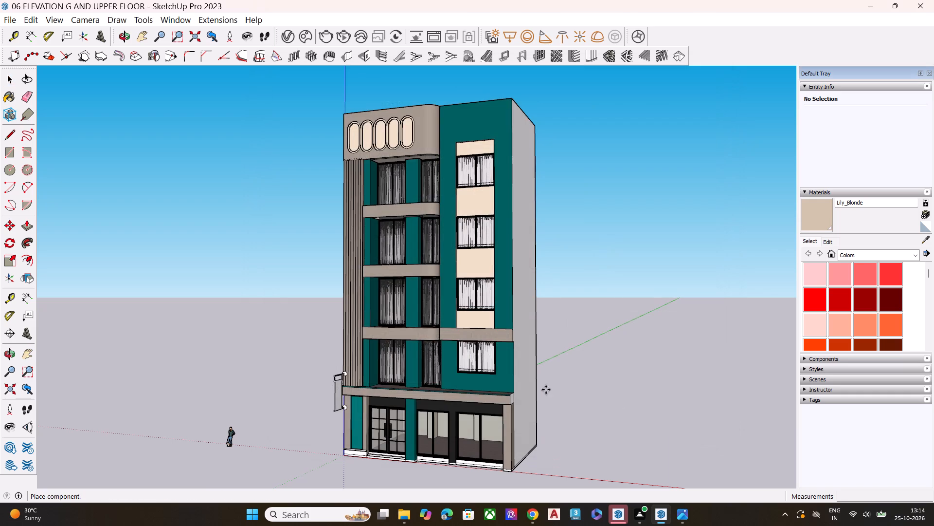
Place the glass railing on the terrace ledge above the entrance, starting at the teal pier beside the fluted wall.
scroll(369, 382, up, 7)
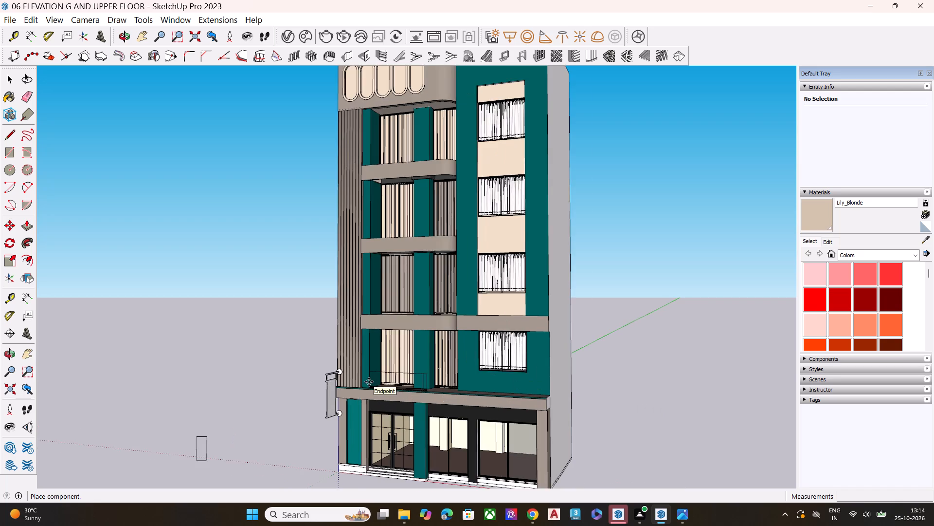
scroll(369, 382, up, 6)
middle_drag(371, 384, 368, 451)
scroll(372, 422, up, 2)
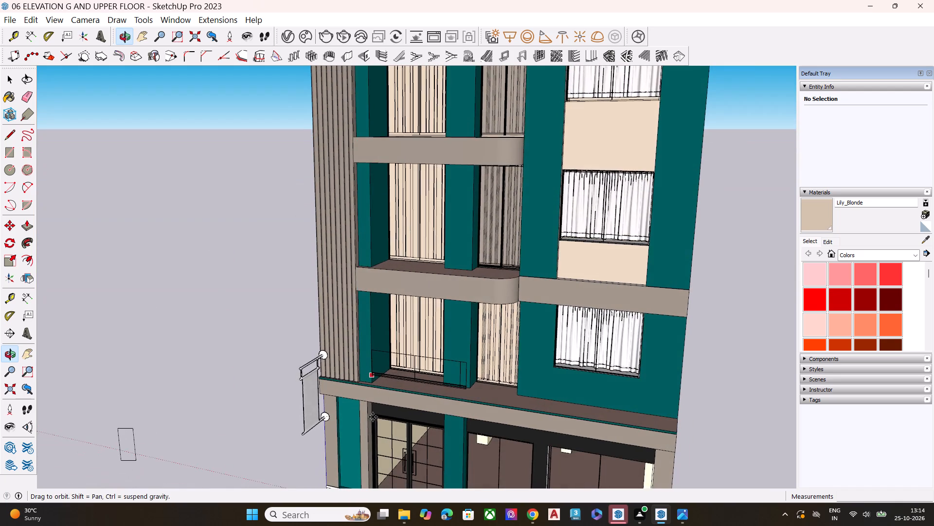
scroll(373, 417, up, 10)
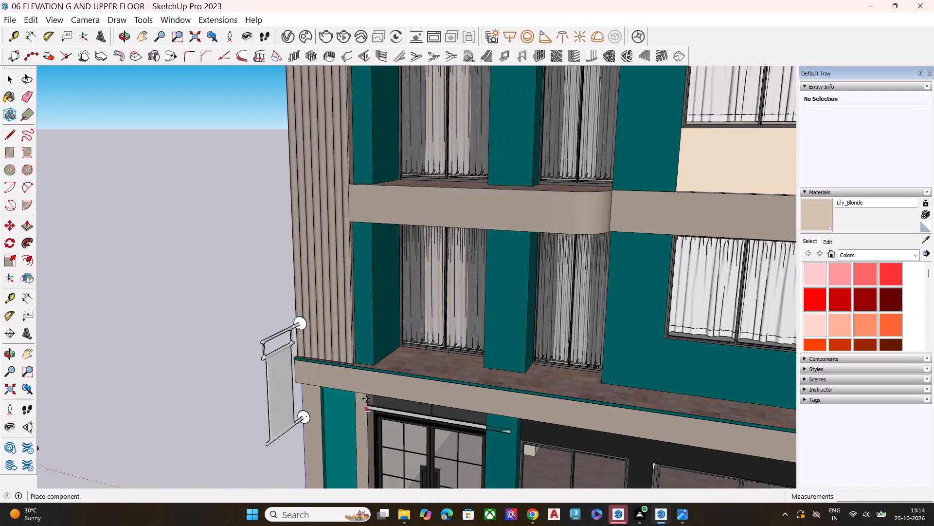
scroll(366, 398, up, 3)
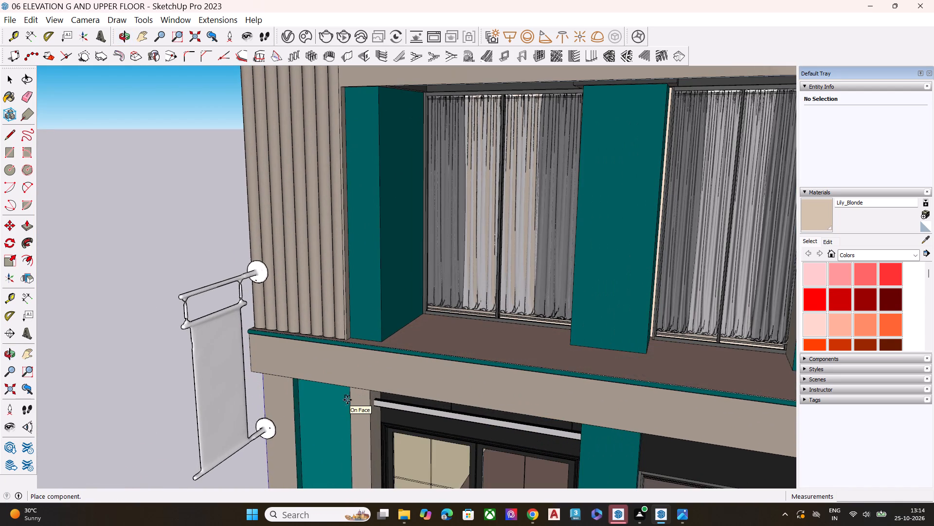
scroll(353, 397, up, 1)
scroll(384, 333, up, 5)
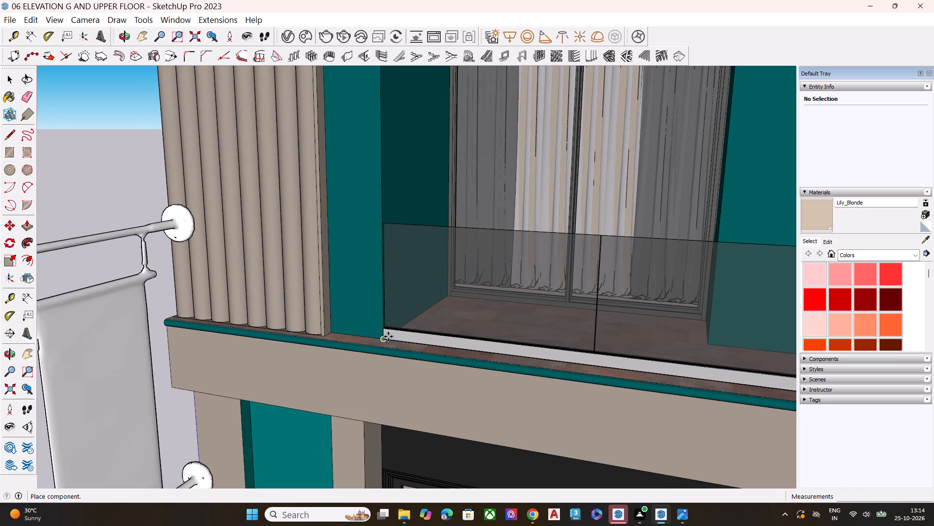
click(388, 337)
Scale the glass railing lengthwise by about 2.90 along the red axis, to the far end of the terrace ledge.
scroll(327, 349, down, 4)
scroll(324, 353, up, 1)
scroll(324, 357, down, 2)
middle_drag(398, 392, 507, 298)
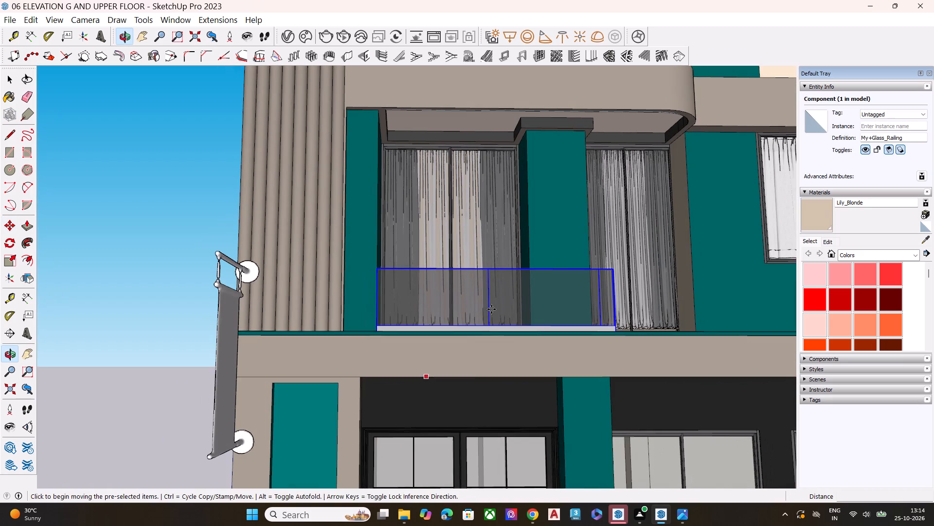
middle_drag(549, 351, 490, 396)
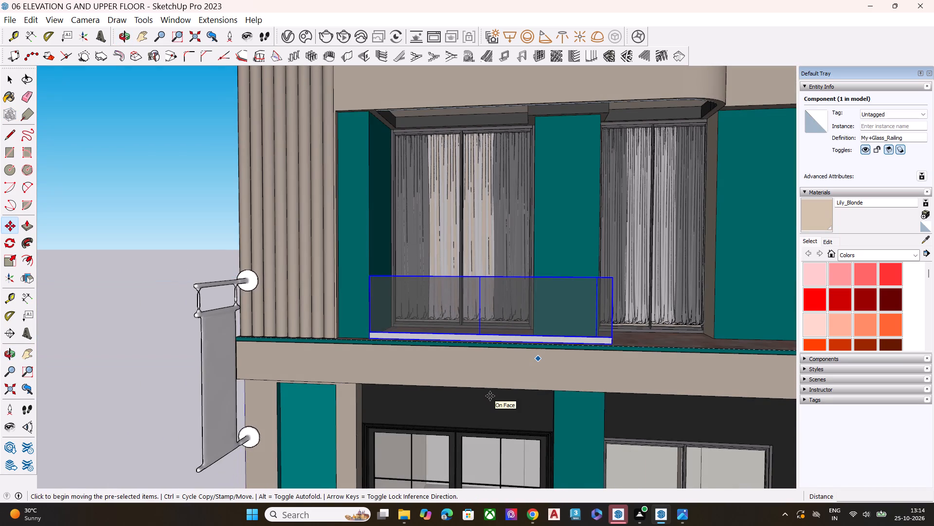
scroll(367, 315, down, 7)
scroll(254, 297, down, 8)
middle_drag(444, 394, 371, 446)
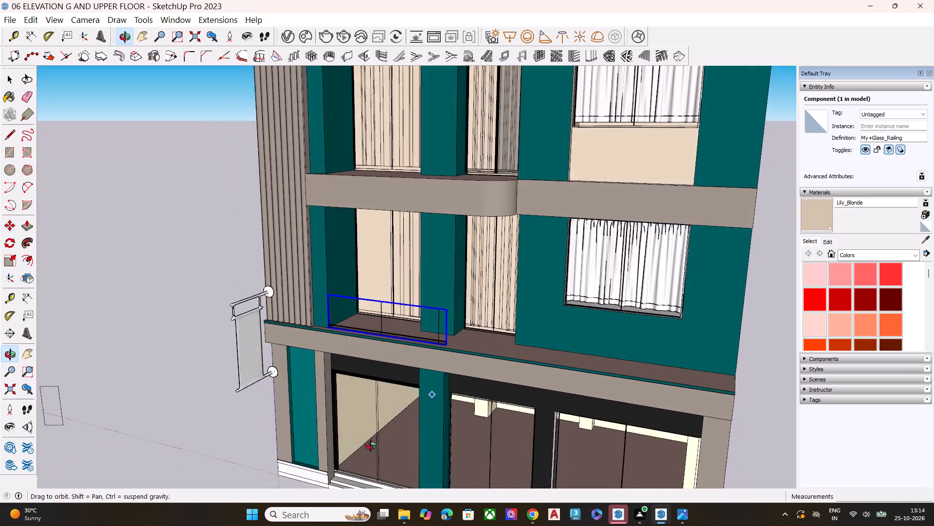
middle_drag(371, 446, 277, 403)
scroll(334, 359, up, 4)
scroll(386, 354, down, 1)
scroll(391, 357, up, 4)
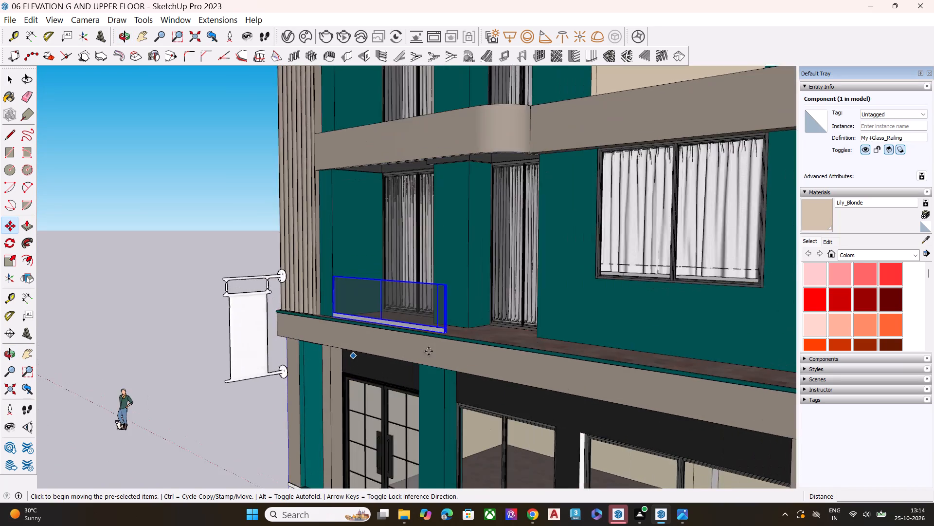
key(space)
click(453, 306)
key(s)
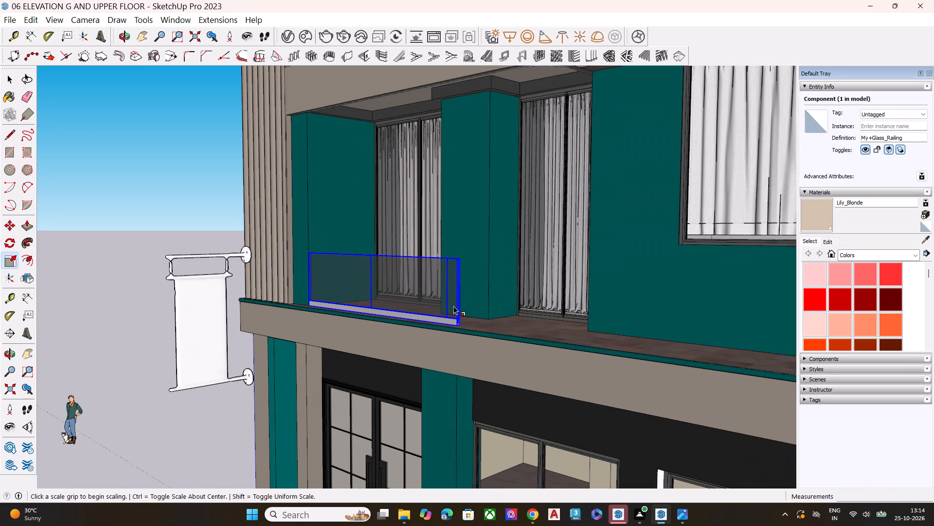
click(459, 291)
scroll(419, 324, down, 13)
scroll(613, 360, up, 8)
scroll(618, 358, down, 1)
scroll(618, 358, up, 6)
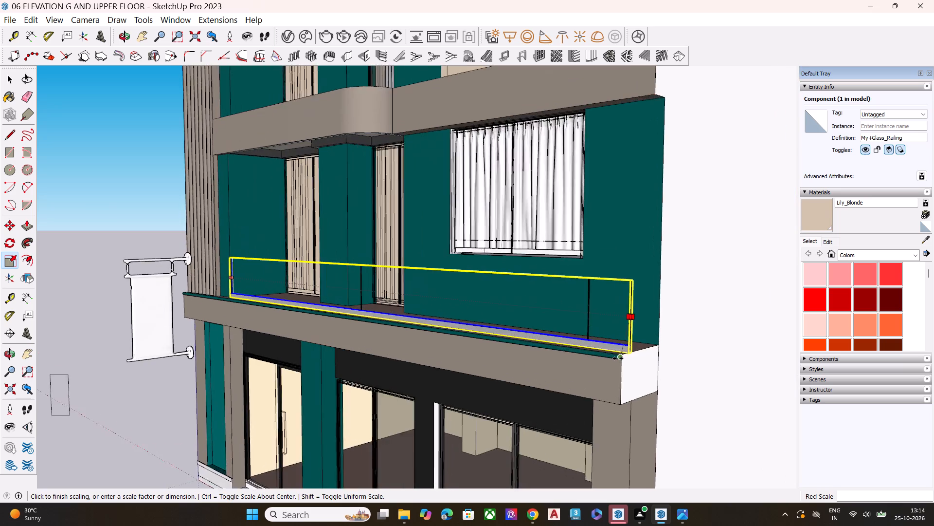
scroll(618, 358, up, 7)
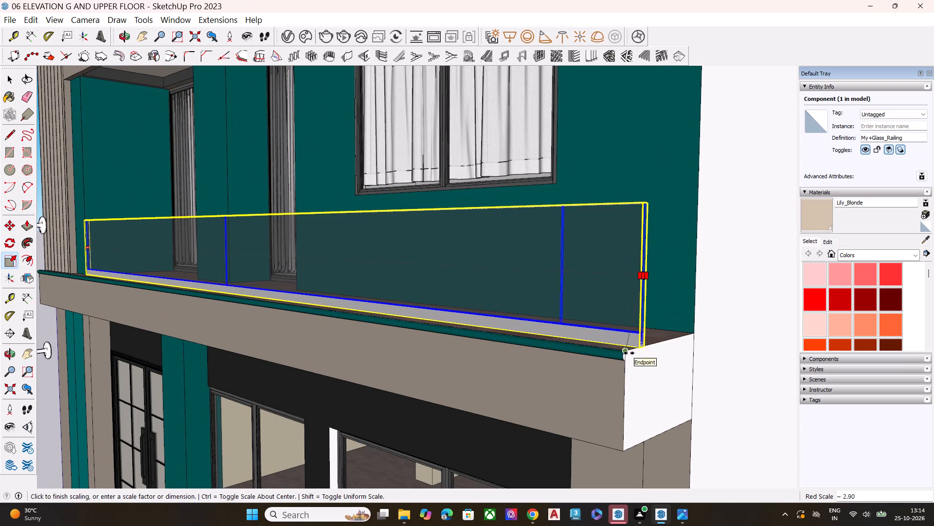
click(629, 353)
key(space)
middle_drag(608, 368, 475, 453)
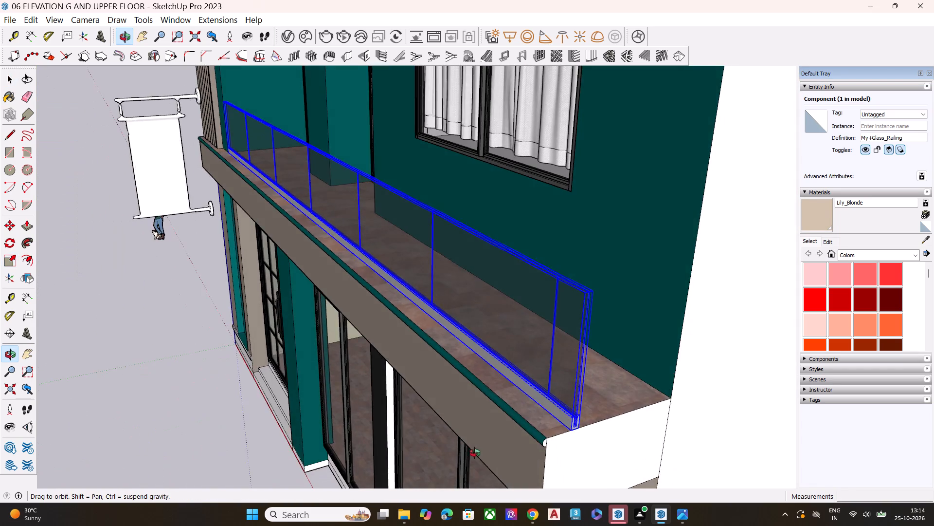
middle_drag(475, 453, 446, 409)
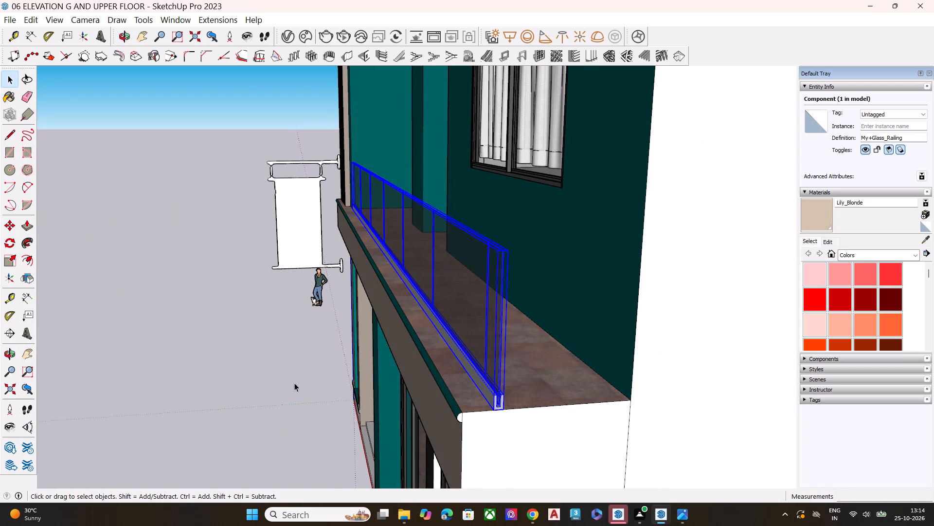
click(283, 386)
Examine the railing's fit along the terrace ledge and the curved balcony edges above it from front and raised viewpoints.
scroll(283, 386, down, 7)
middle_drag(343, 394, 593, 323)
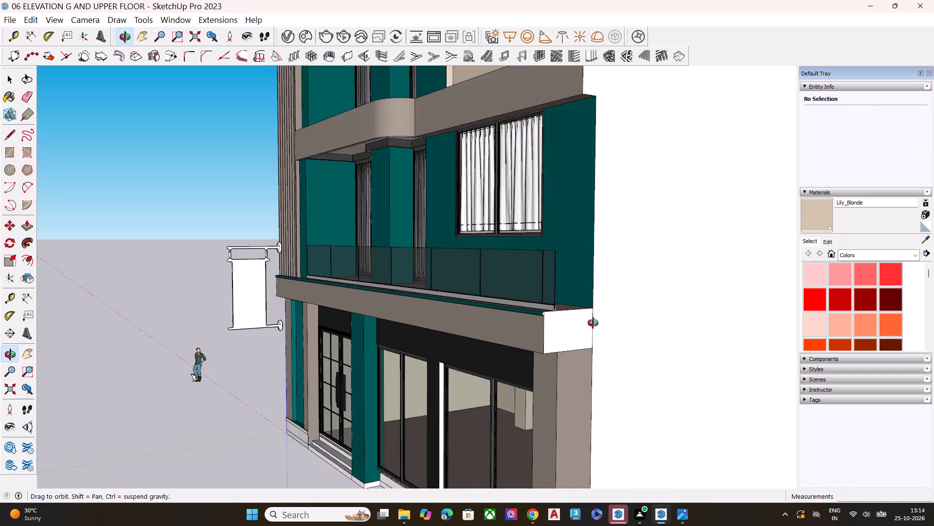
middle_drag(593, 323, 644, 322)
scroll(326, 401, down, 9)
middle_drag(361, 410, 522, 400)
middle_drag(423, 335, 456, 517)
scroll(438, 368, up, 8)
scroll(392, 284, down, 5)
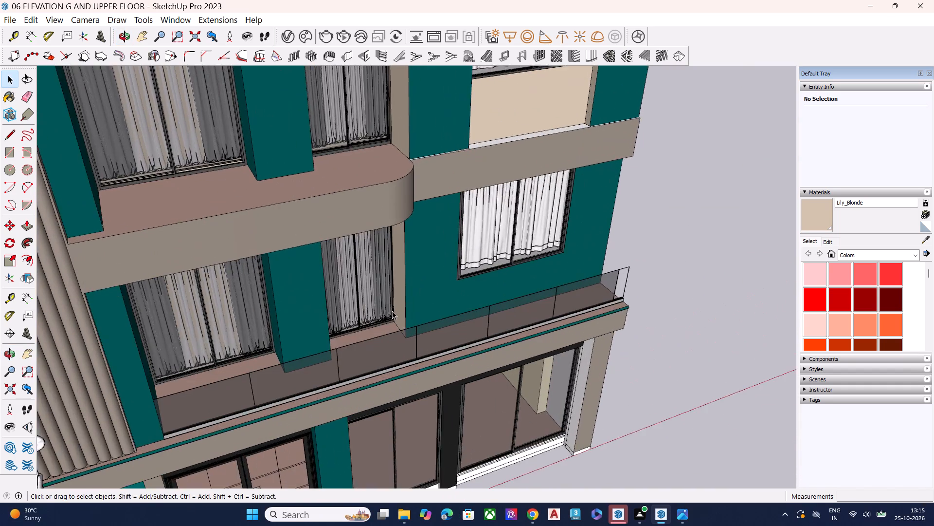
middle_drag(388, 284, 302, 413)
scroll(357, 231, up, 2)
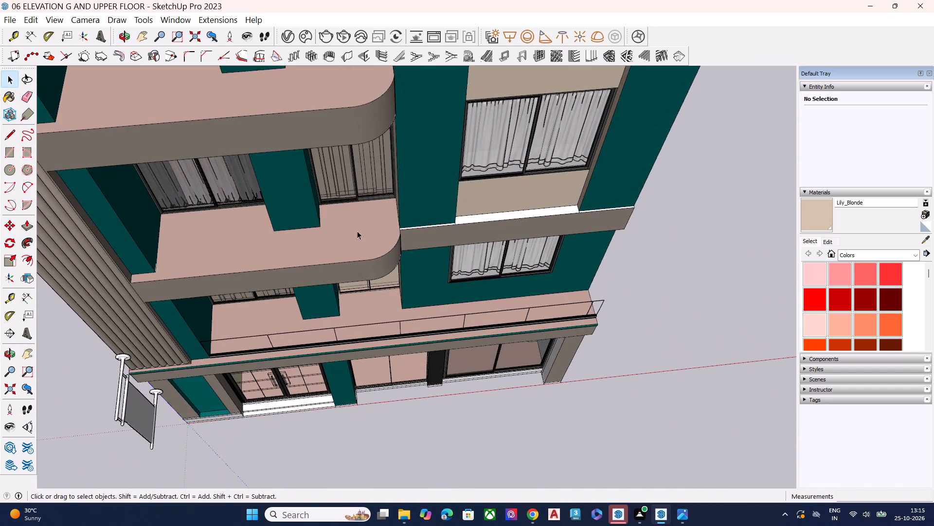
scroll(357, 231, up, 8)
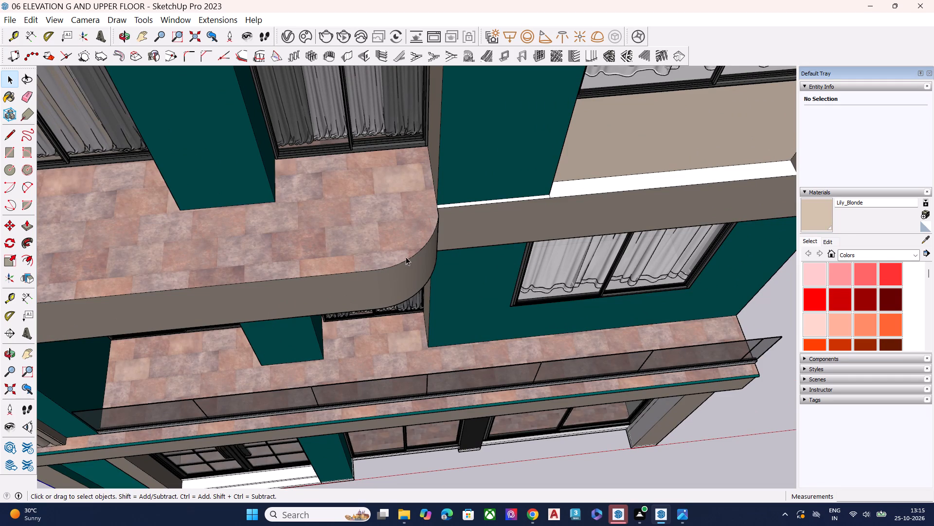
scroll(387, 250, down, 8)
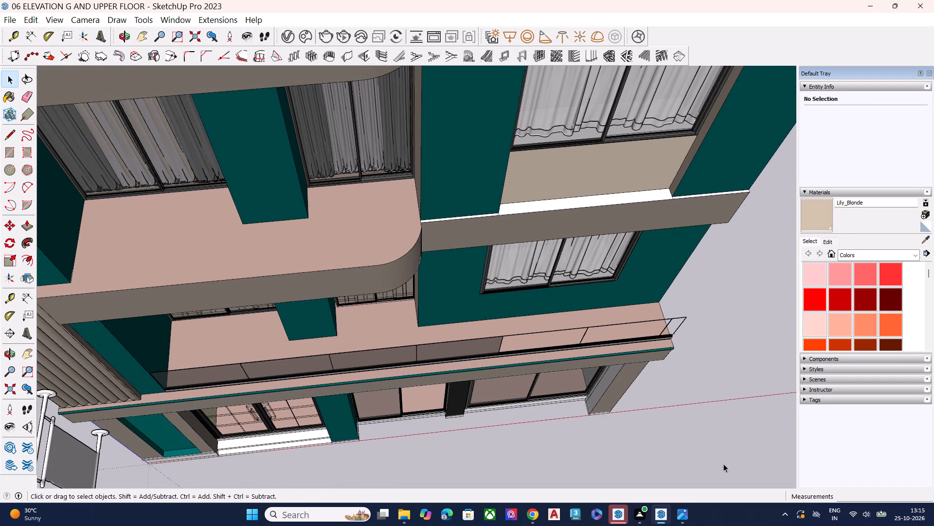
Examine the whole front facade, comparing the terrace railing with the unrailed curved balconies from raised, low and straight-on viewpoints.
click(656, 442)
scroll(315, 306, down, 9)
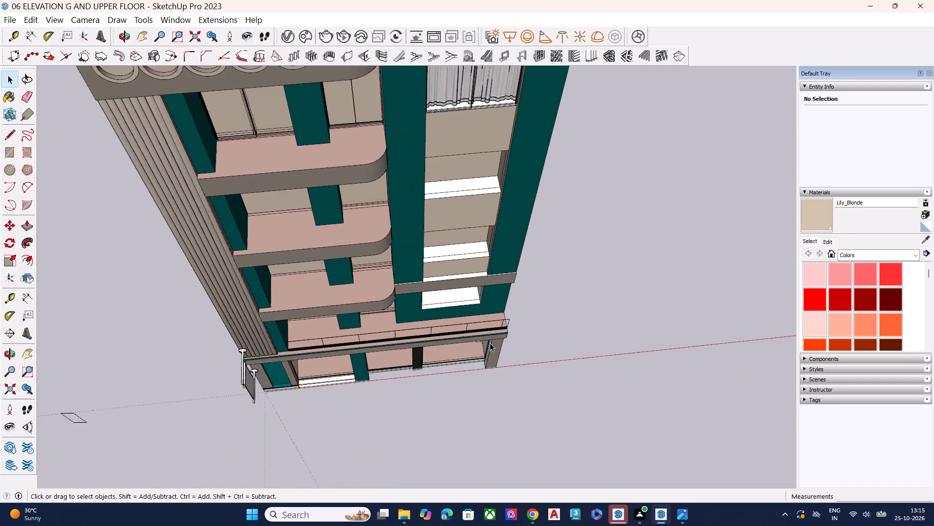
middle_drag(453, 350, 436, 244)
click(547, 404)
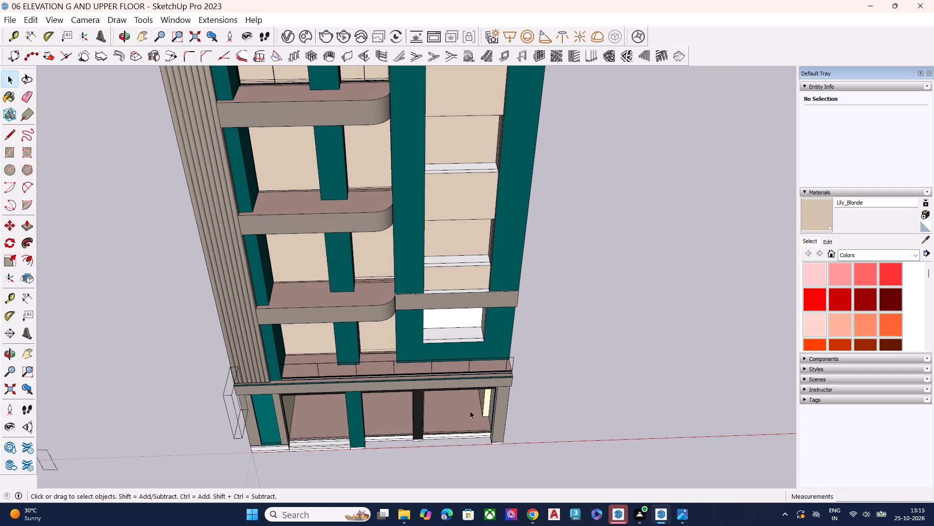
middle_drag(454, 394, 458, 274)
scroll(400, 378, up, 1)
middle_drag(397, 357, 397, 322)
scroll(397, 322, up, 1)
scroll(397, 322, down, 3)
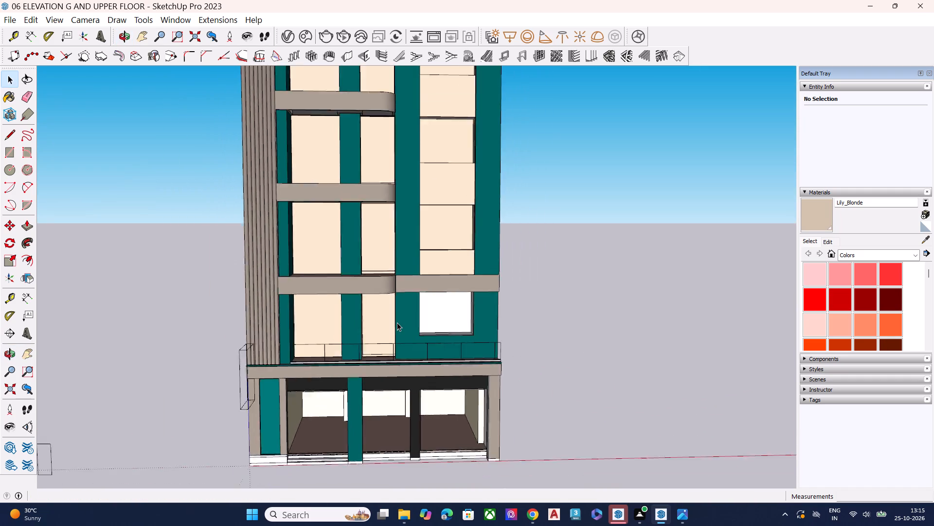
scroll(397, 322, down, 10)
middle_drag(395, 387, 394, 295)
scroll(394, 311, up, 2)
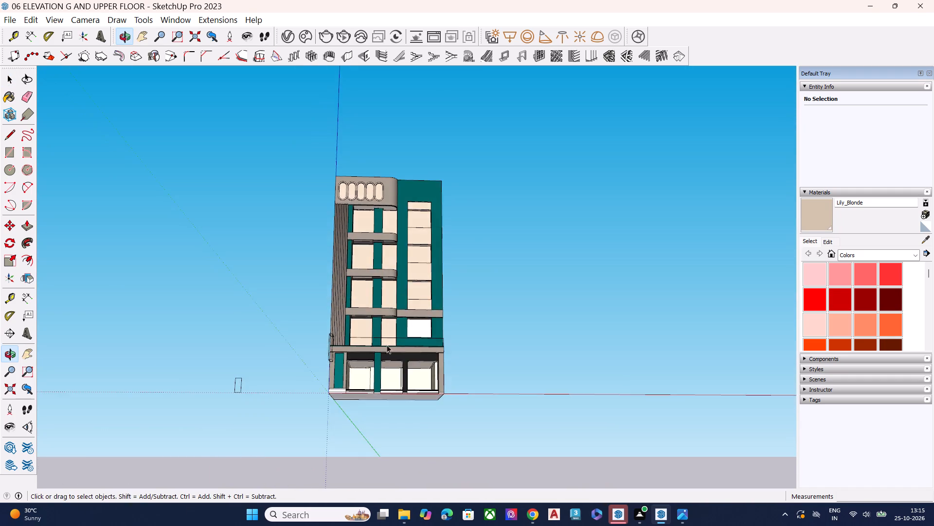
scroll(387, 345, up, 5)
click(585, 365)
scroll(431, 407, down, 7)
scroll(413, 282, up, 3)
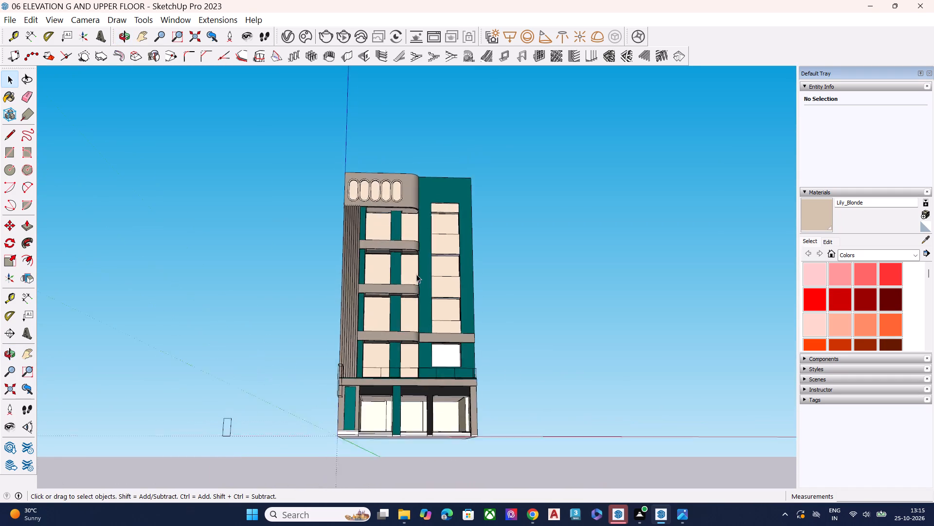
scroll(416, 274, up, 6)
middle_drag(424, 284, 428, 348)
middle_drag(479, 335, 460, 340)
click(567, 328)
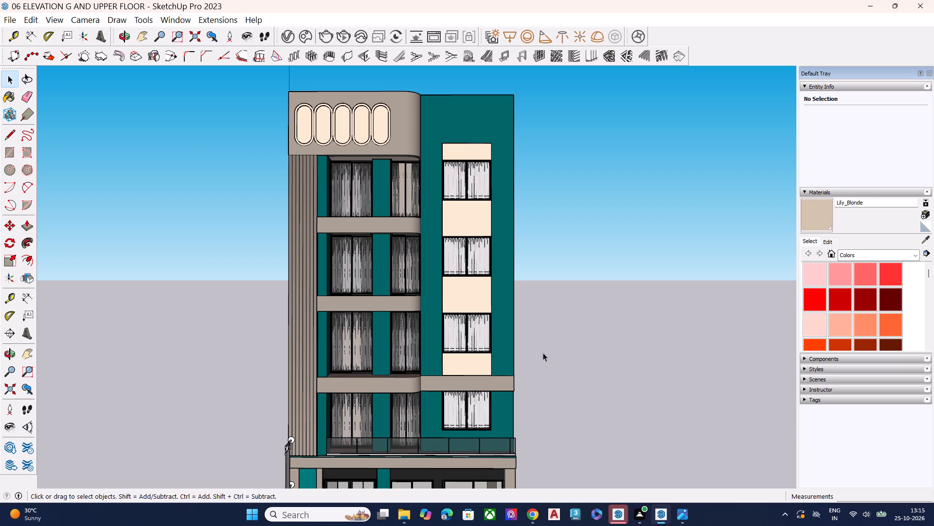
scroll(460, 321, down, 7)
scroll(428, 442, up, 3)
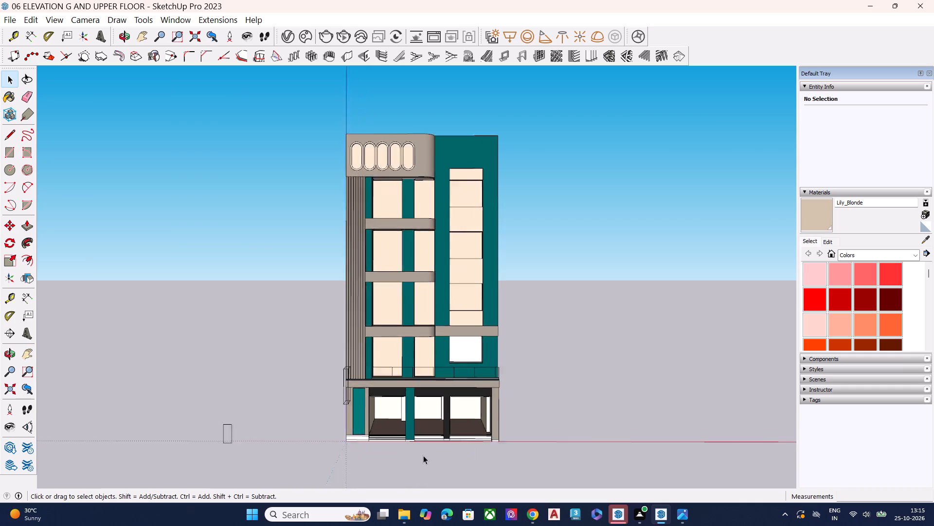
scroll(423, 455, up, 4)
middle_drag(369, 337, 368, 282)
scroll(371, 282, up, 4)
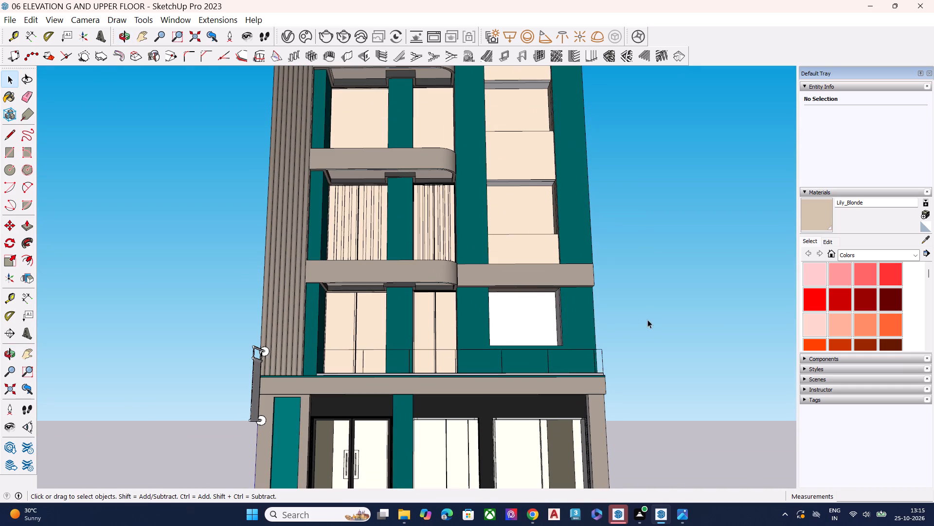
click(647, 319)
scroll(453, 338, down, 7)
middle_drag(457, 251, 451, 334)
scroll(456, 265, up, 1)
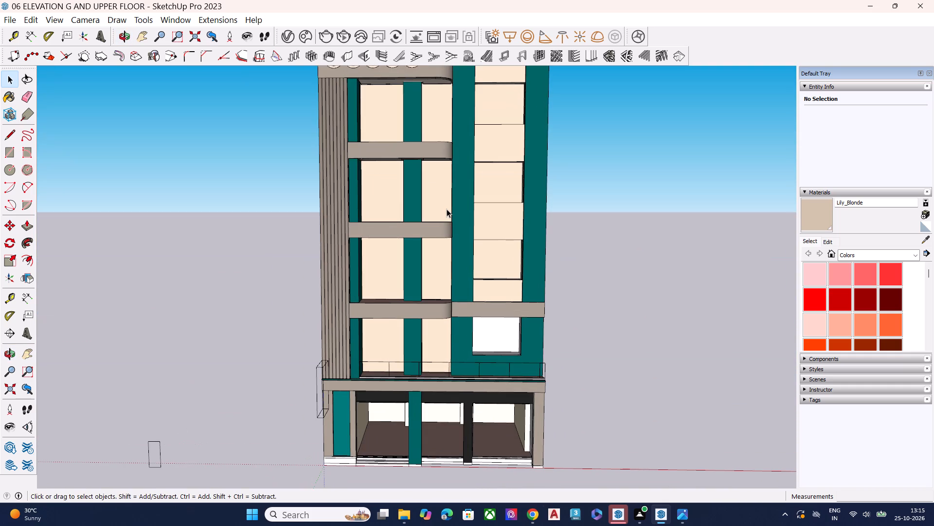
key(h)
drag(458, 187, 446, 249)
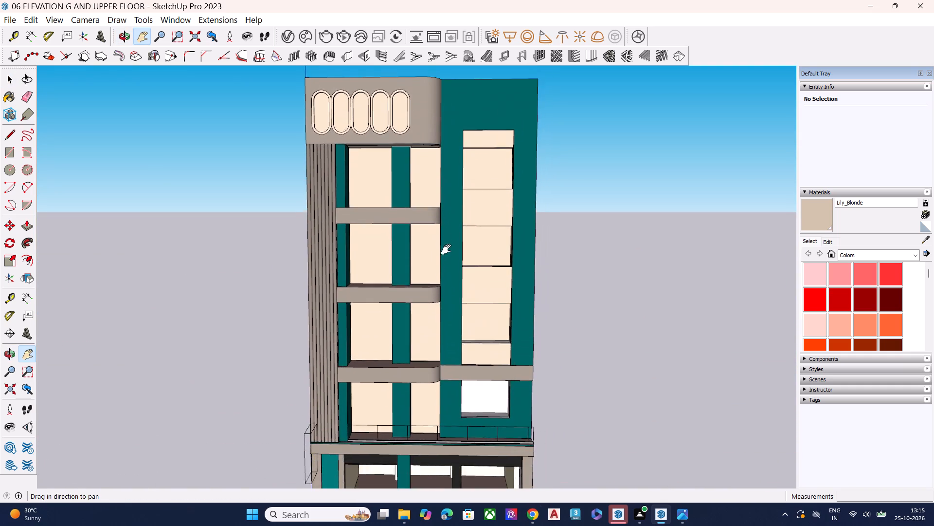
drag(446, 249, 448, 263)
middle_drag(451, 275, 450, 251)
scroll(408, 313, up, 1)
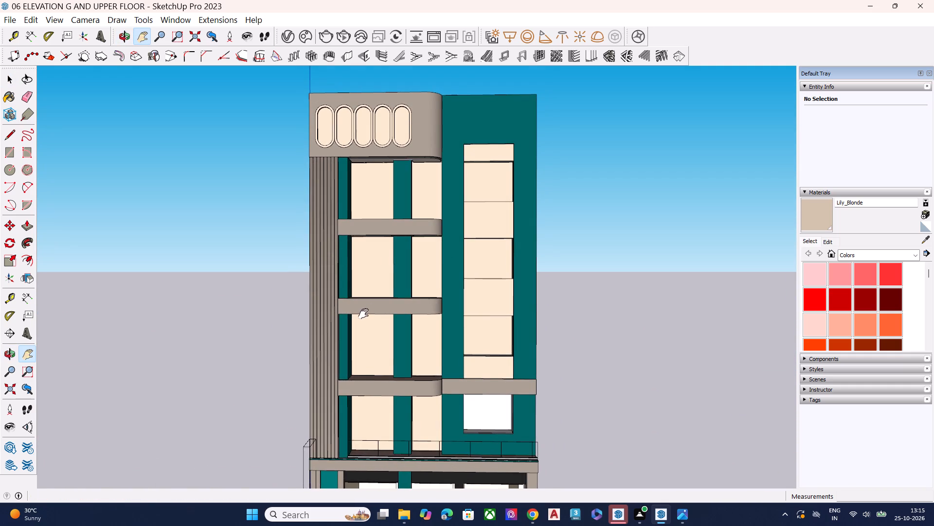
click(646, 310)
key(space)
click(641, 313)
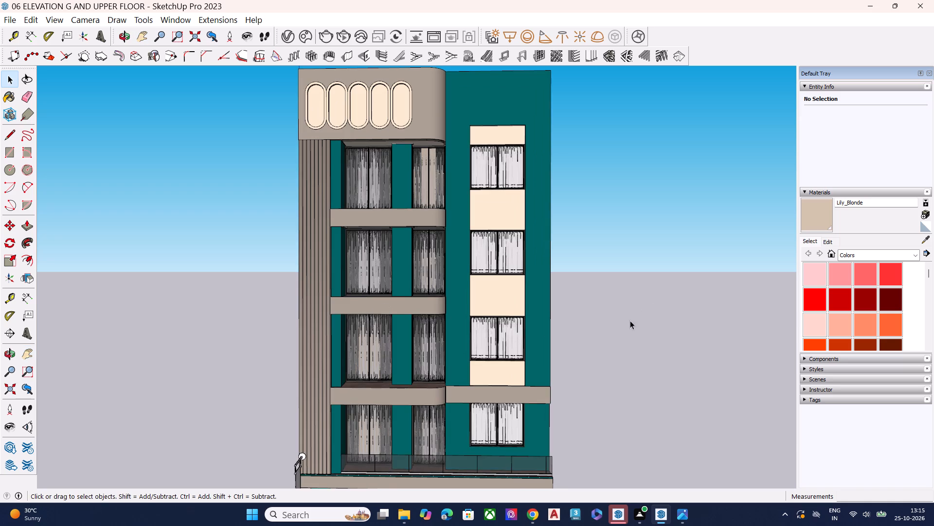
Copy the terrace glass railing about 15' 4" up to the curved balcony directly above, at the base corner of the teal pier.
middle_drag(448, 283, 402, 367)
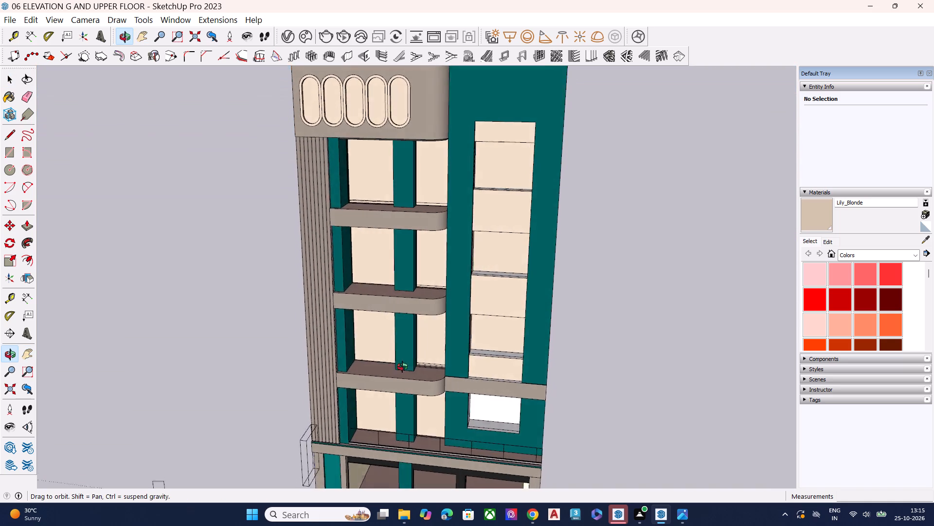
middle_drag(402, 367, 387, 379)
scroll(379, 410, up, 9)
click(377, 443)
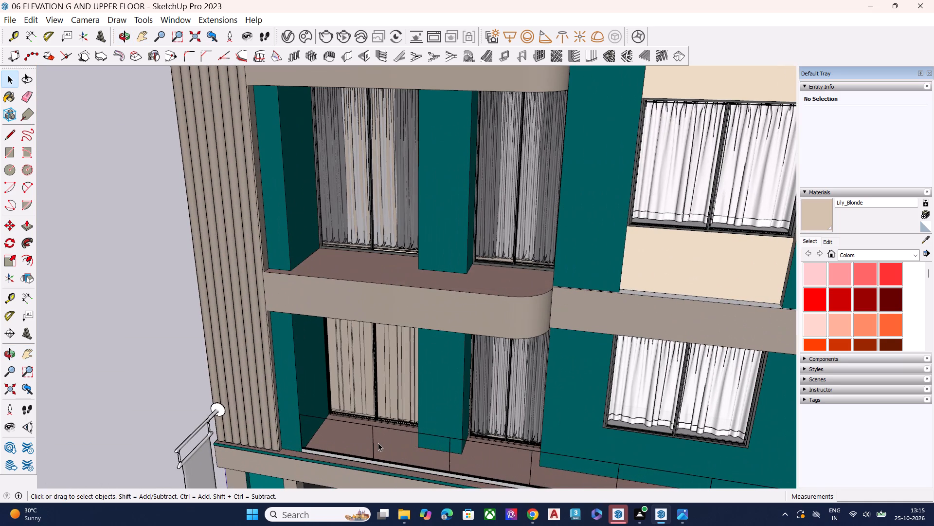
scroll(373, 444, down, 1)
scroll(373, 444, up, 1)
key(m)
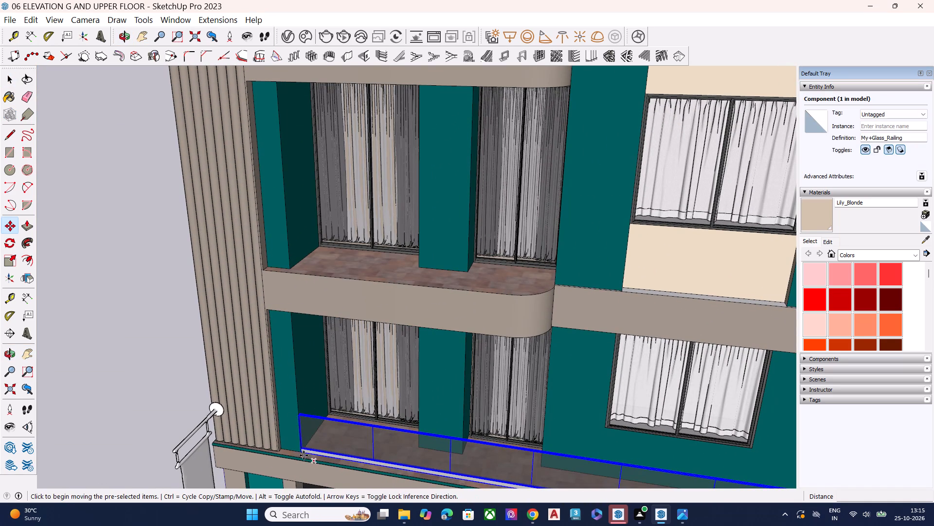
click(301, 453)
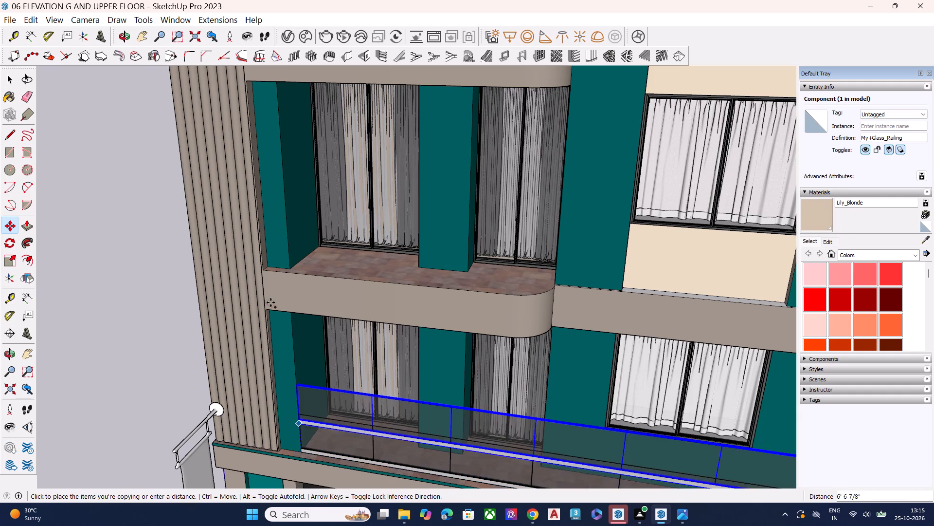
scroll(297, 263, up, 7)
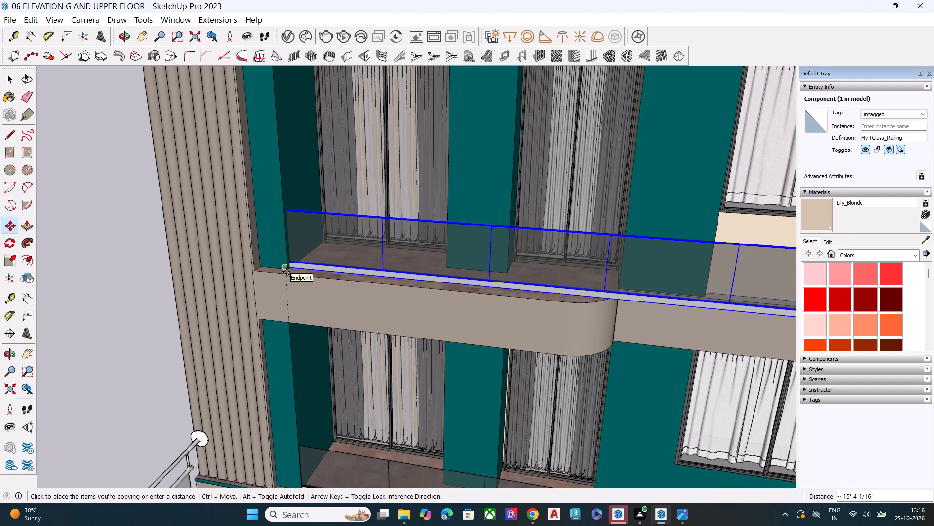
scroll(286, 263, up, 16)
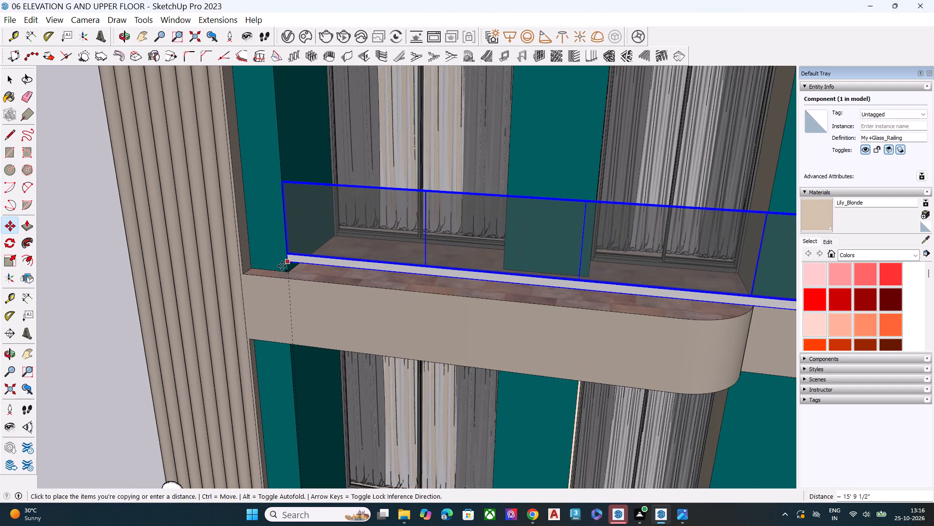
middle_drag(289, 274, 441, 408)
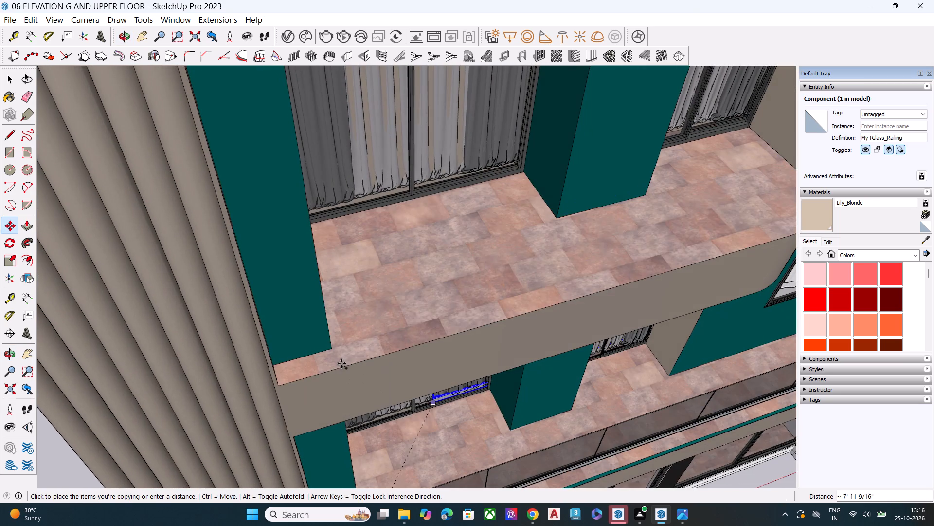
scroll(342, 361, up, 8)
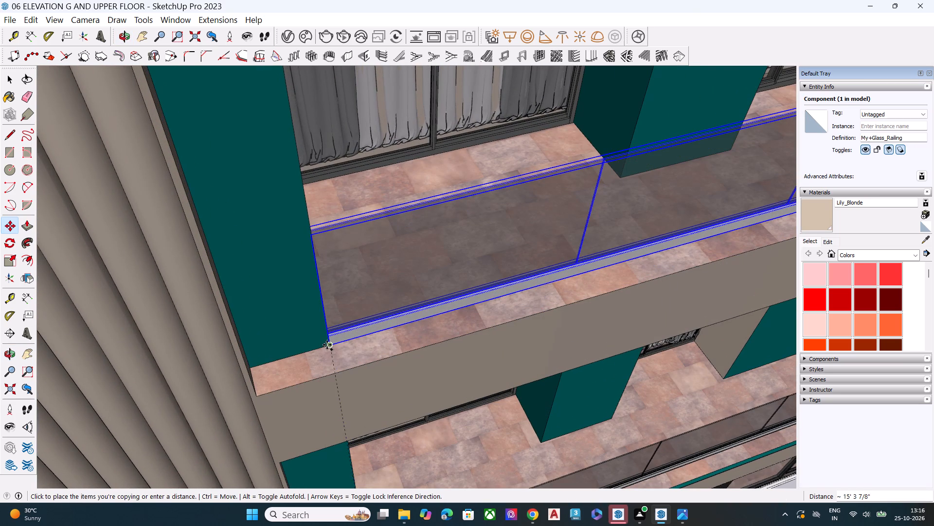
click(327, 345)
Scale the copied railing lengthwise to about 0.47 along the red axis, ending it at the balcony's curved corner.
scroll(283, 363, down, 6)
middle_drag(463, 376, 353, 266)
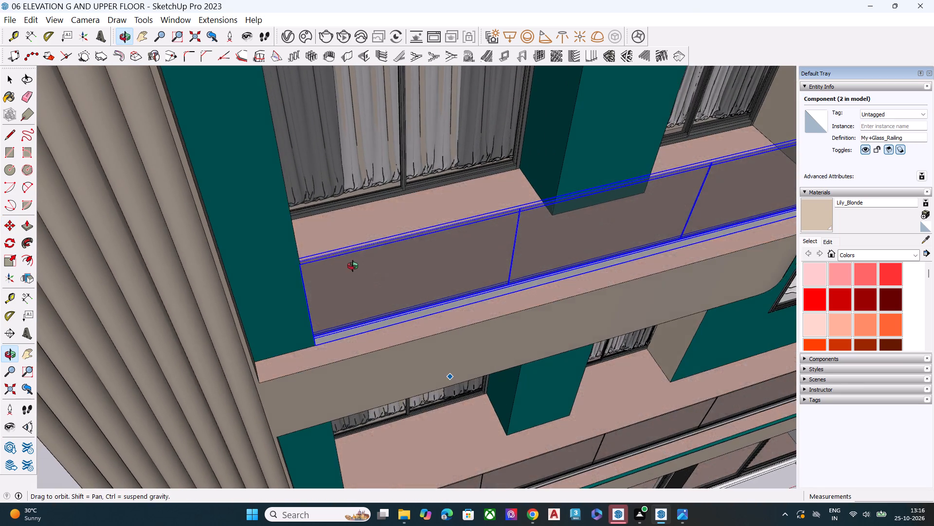
middle_drag(353, 266, 352, 266)
scroll(352, 266, up, 1)
scroll(332, 285, down, 12)
scroll(313, 308, up, 2)
scroll(313, 308, down, 8)
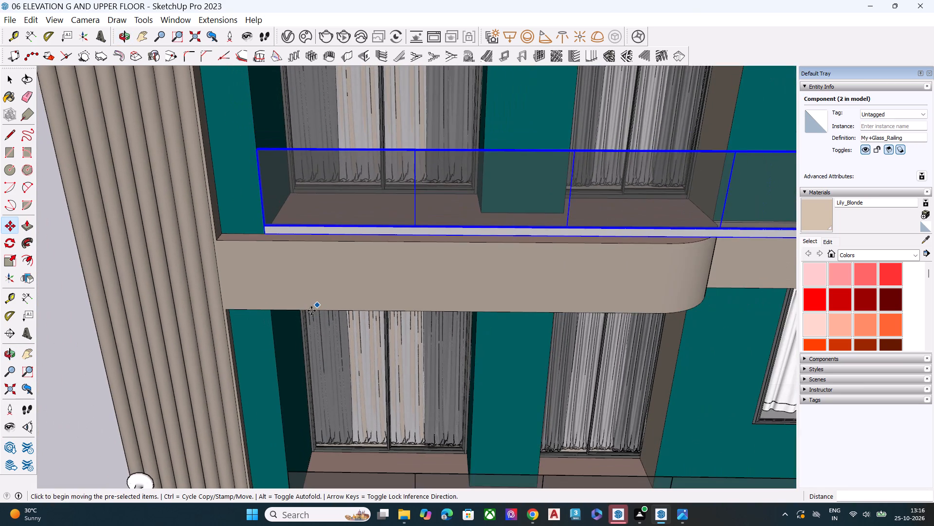
scroll(311, 311, down, 7)
middle_drag(762, 307, 637, 380)
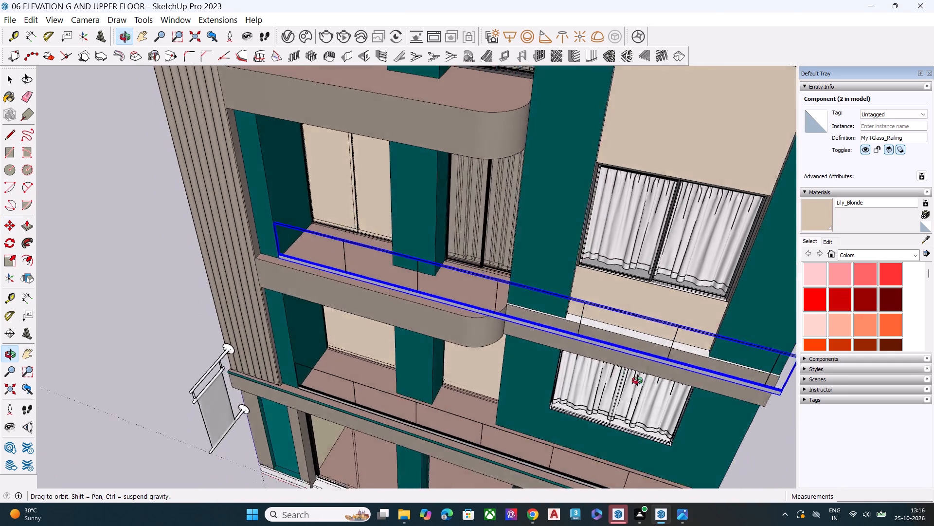
middle_drag(637, 380, 471, 284)
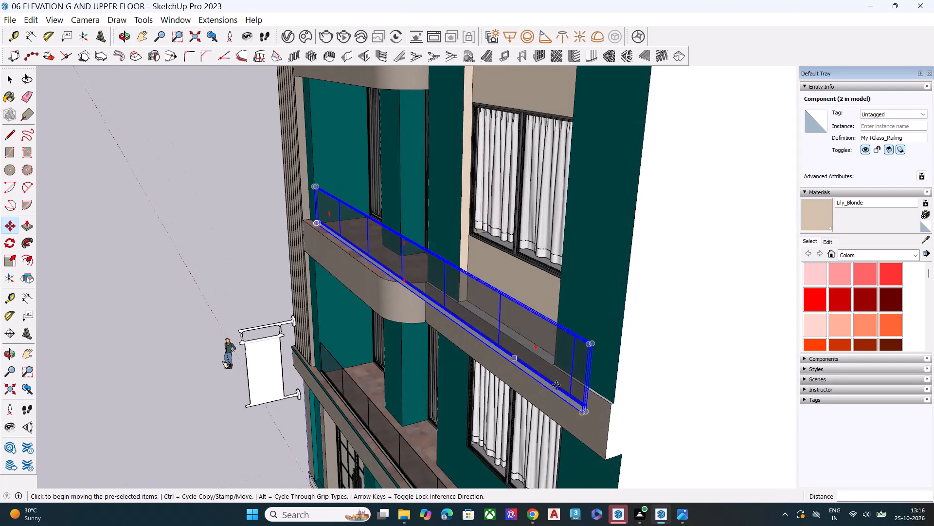
key(s)
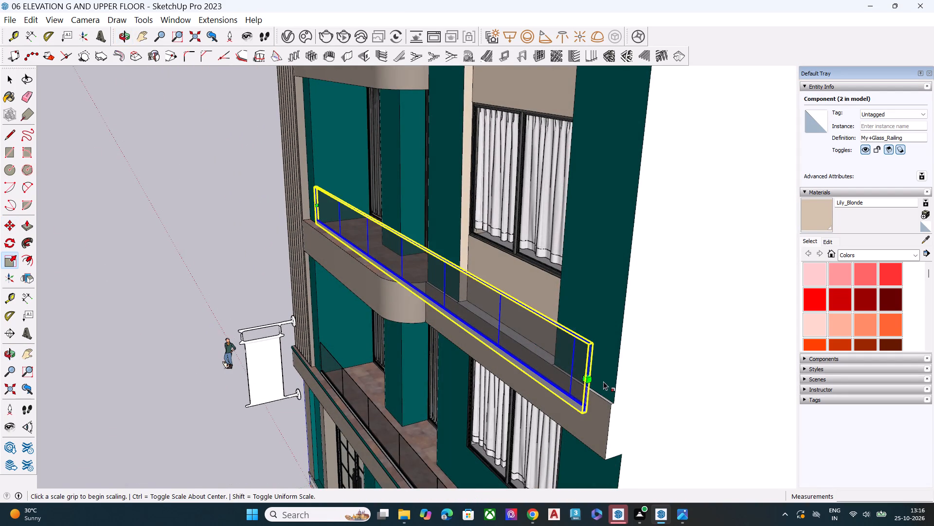
click(589, 382)
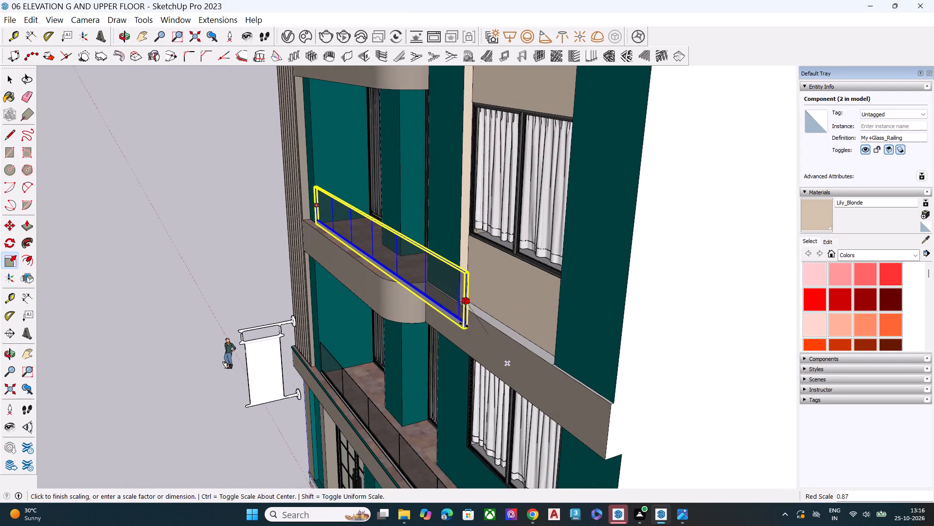
scroll(398, 280, up, 1)
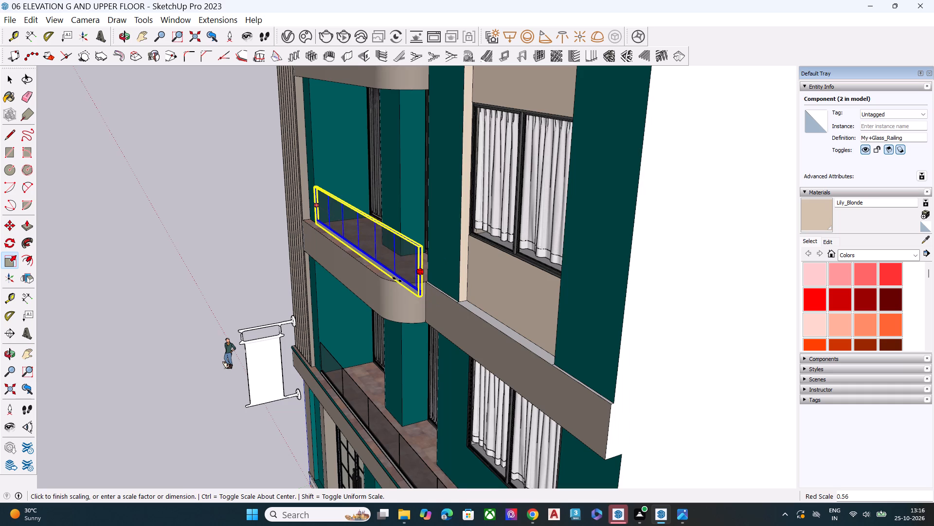
scroll(397, 280, up, 18)
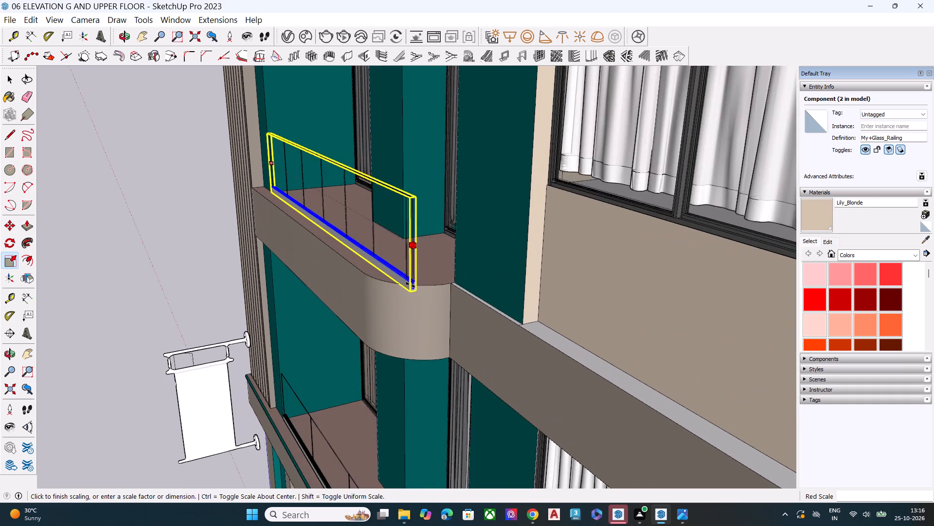
scroll(406, 288, up, 8)
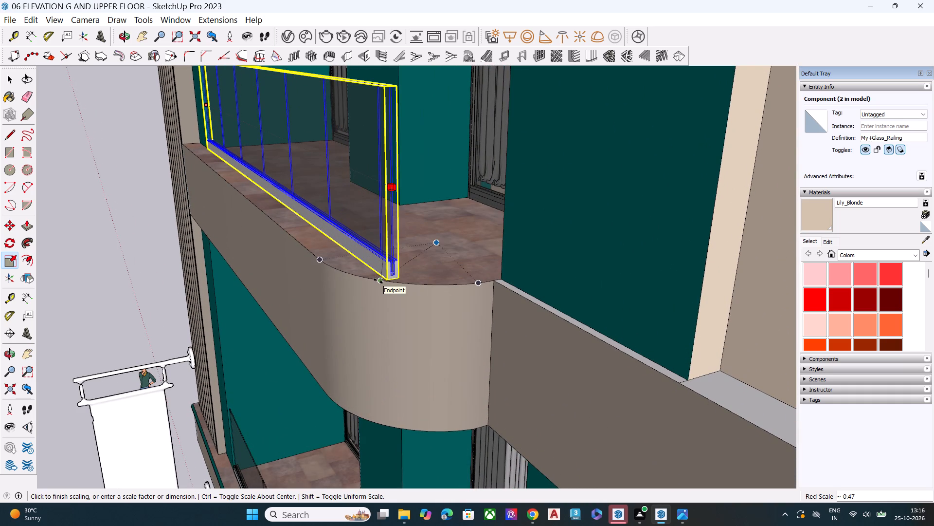
click(378, 281)
Move the shortened balcony railing about 1' 7" along the ledge to the teal pier's outer corner beside the fluted wall.
middle_drag(363, 304, 388, 349)
scroll(465, 341, down, 8)
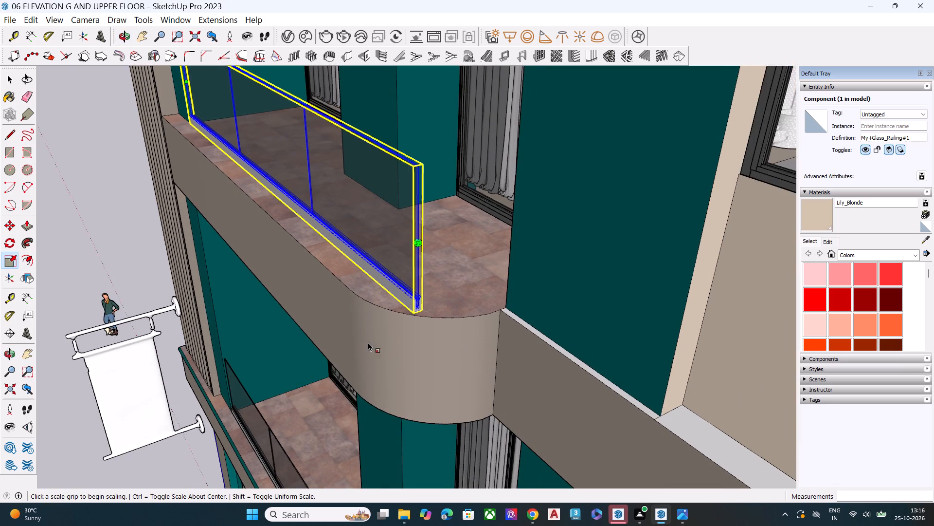
scroll(403, 297, down, 7)
scroll(267, 197, up, 5)
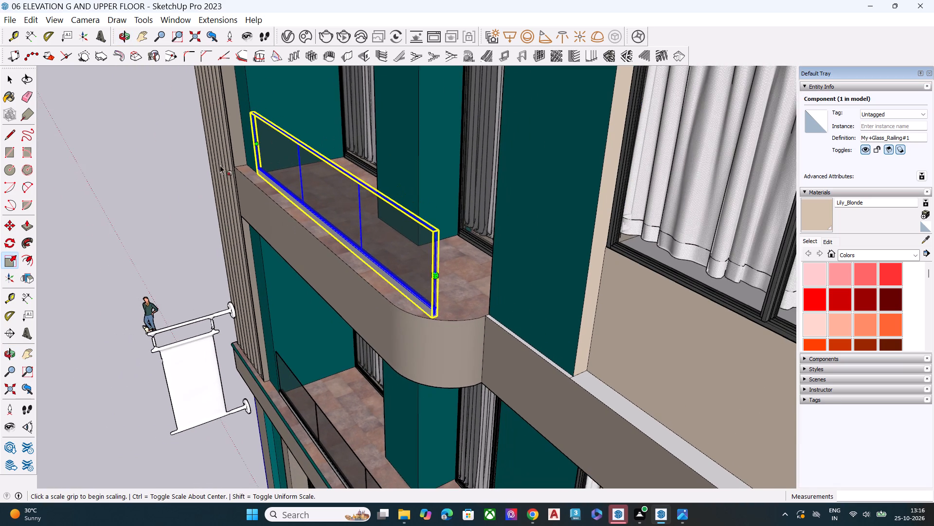
scroll(220, 165, up, 7)
key(space)
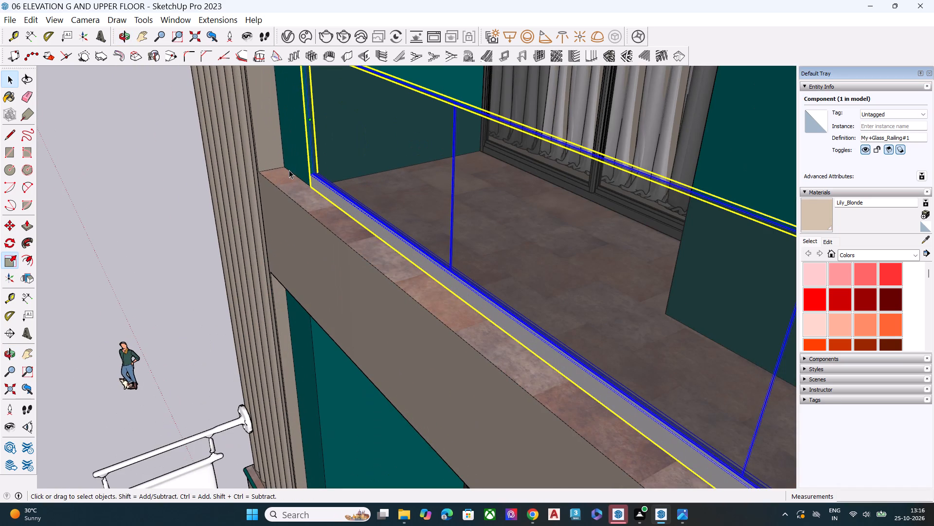
middle_drag(288, 169, 328, 202)
scroll(326, 216, up, 10)
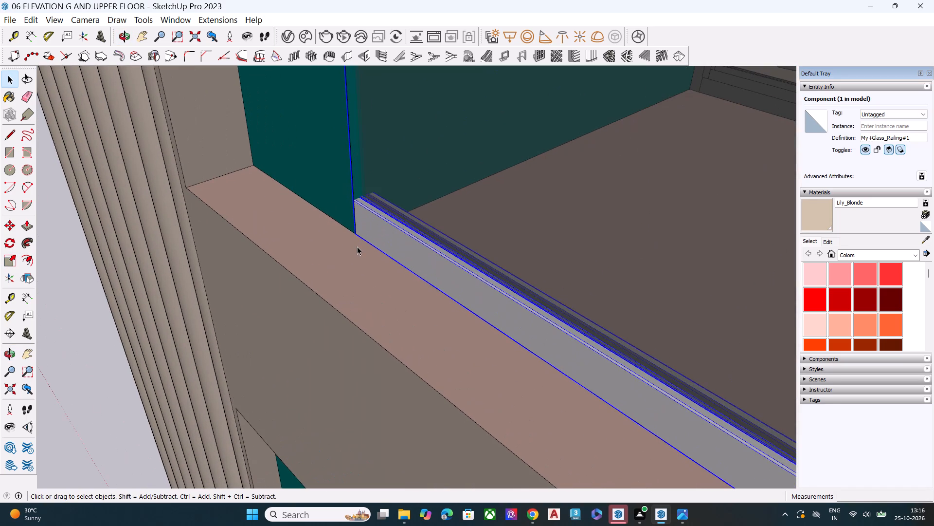
key(m)
click(353, 235)
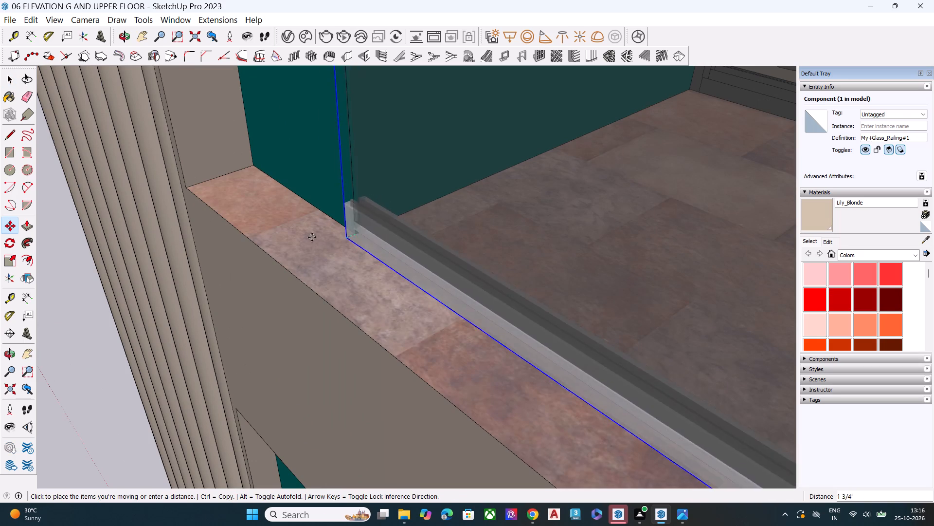
click(242, 172)
middle_drag(255, 198, 498, 166)
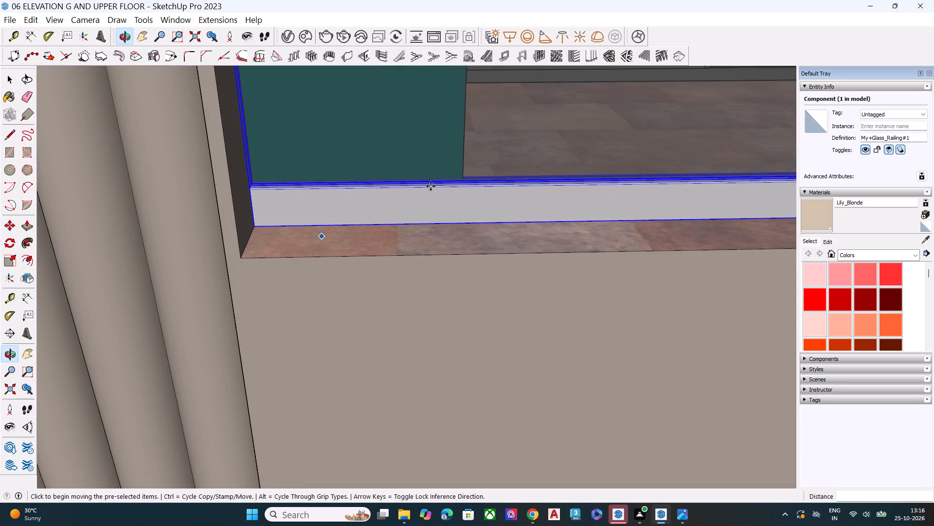
Inspect the relocated balcony railing, from its base corner beside the fluted wall to its free end near the rounded ledge.
scroll(319, 202, up, 4)
scroll(247, 212, down, 3)
key(space)
scroll(247, 212, up, 1)
scroll(247, 212, down, 3)
scroll(256, 210, up, 1)
scroll(238, 211, down, 9)
scroll(246, 207, up, 1)
scroll(246, 207, down, 6)
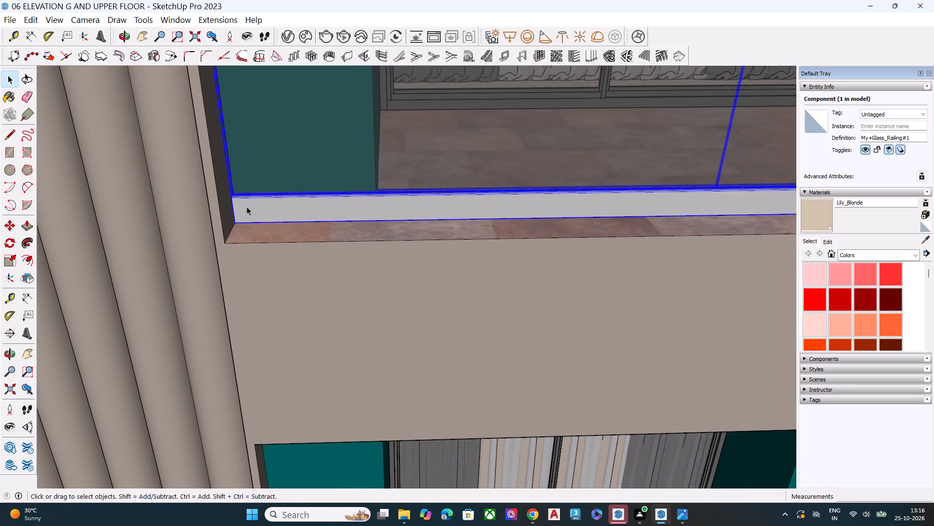
scroll(247, 207, down, 4)
scroll(294, 205, down, 17)
scroll(302, 201, up, 1)
scroll(302, 201, down, 6)
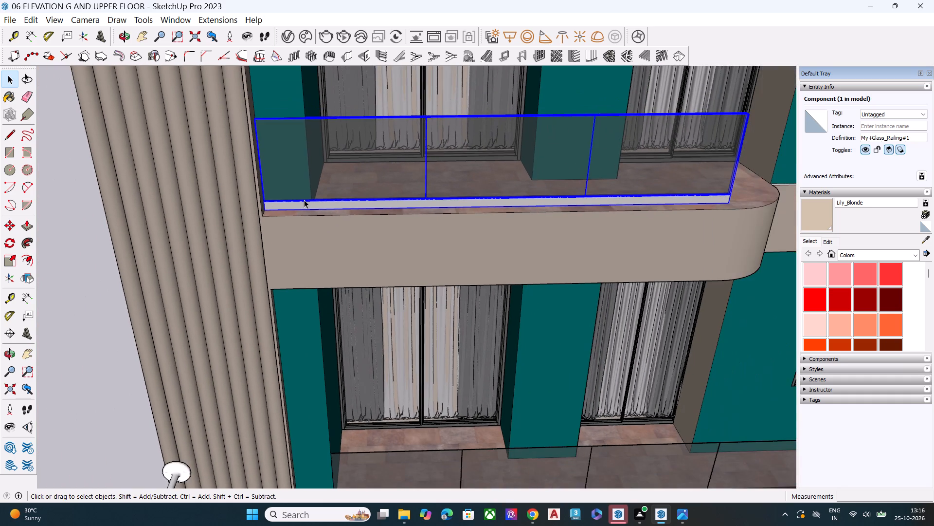
scroll(304, 200, down, 5)
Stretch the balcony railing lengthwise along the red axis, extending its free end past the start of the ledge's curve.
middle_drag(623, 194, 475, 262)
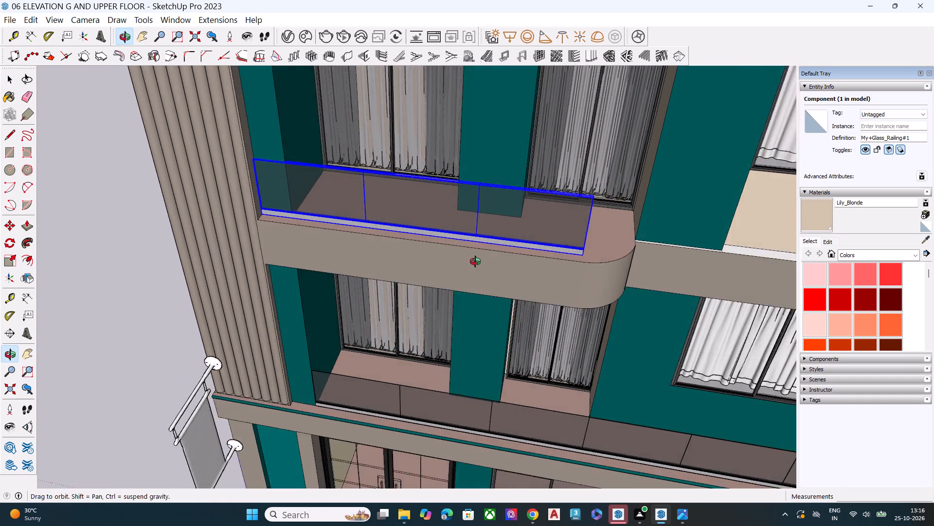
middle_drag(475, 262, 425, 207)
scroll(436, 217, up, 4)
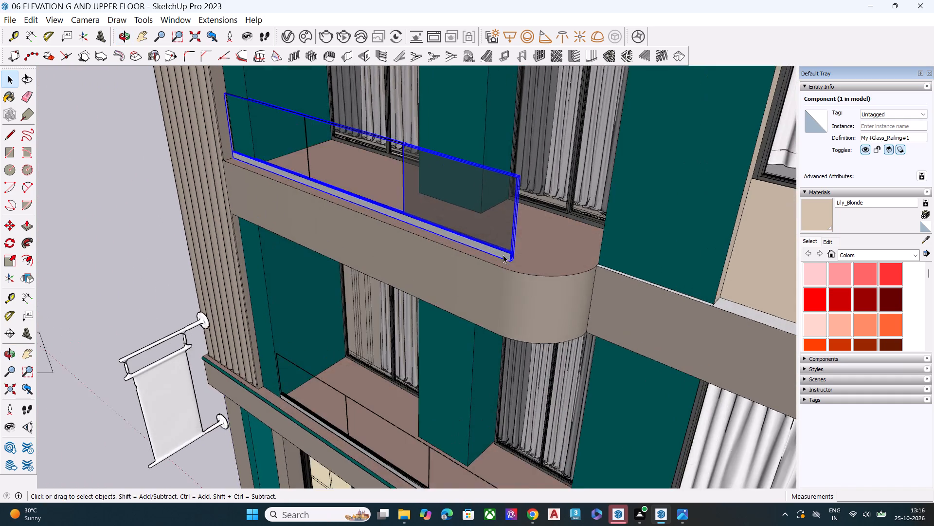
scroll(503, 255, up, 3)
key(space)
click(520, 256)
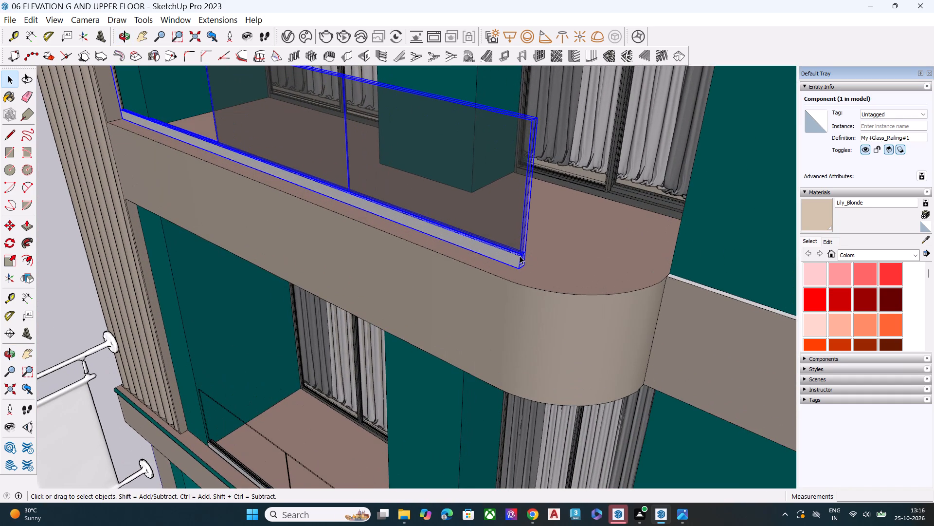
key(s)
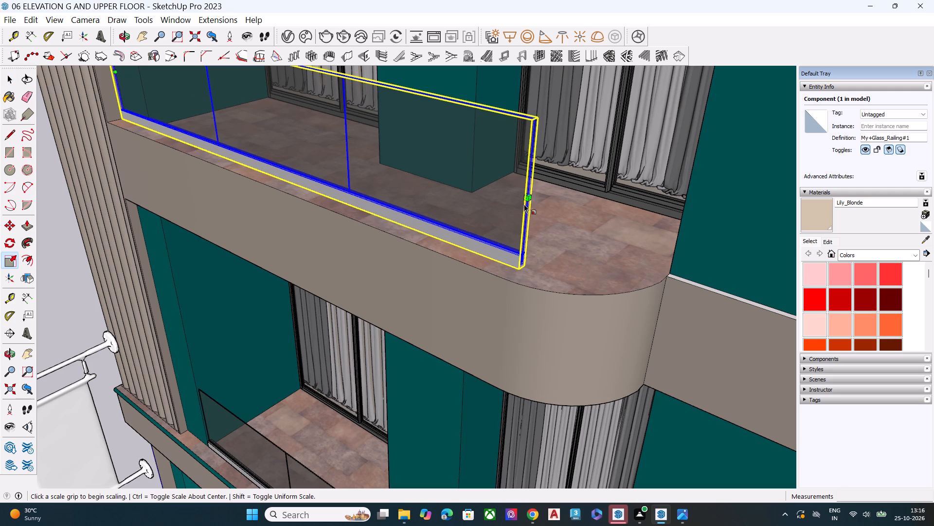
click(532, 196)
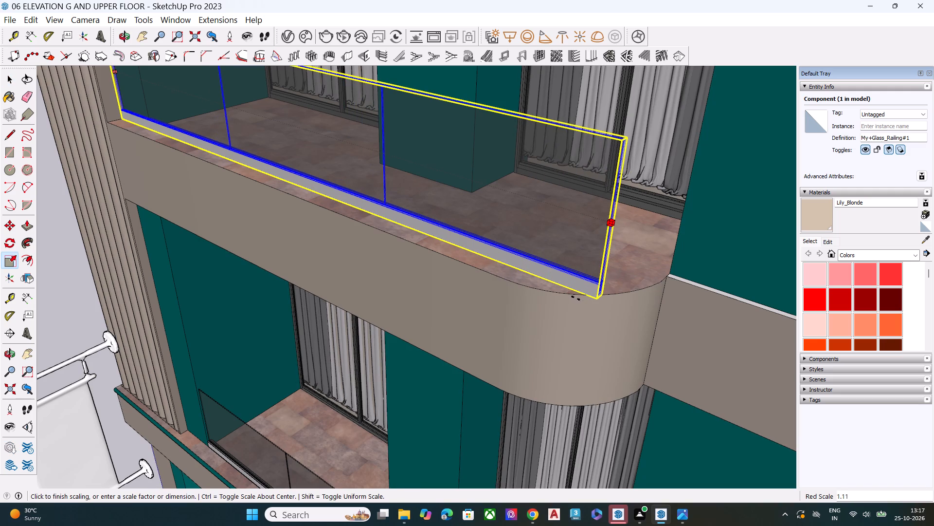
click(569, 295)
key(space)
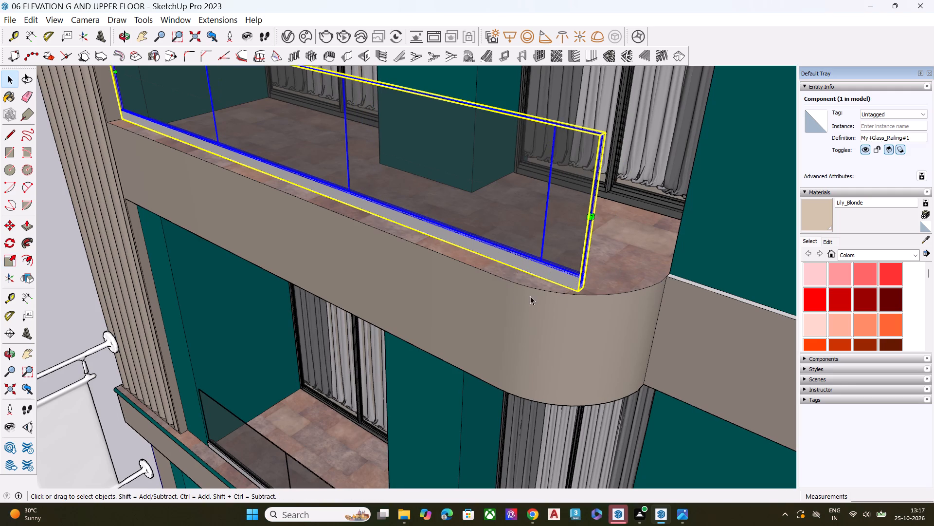
Move the railing about 6" outward from its base corner beside the fluted wall to the balcony ledge's front edge.
scroll(377, 282, down, 1)
middle_drag(418, 282, 350, 314)
scroll(182, 147, up, 5)
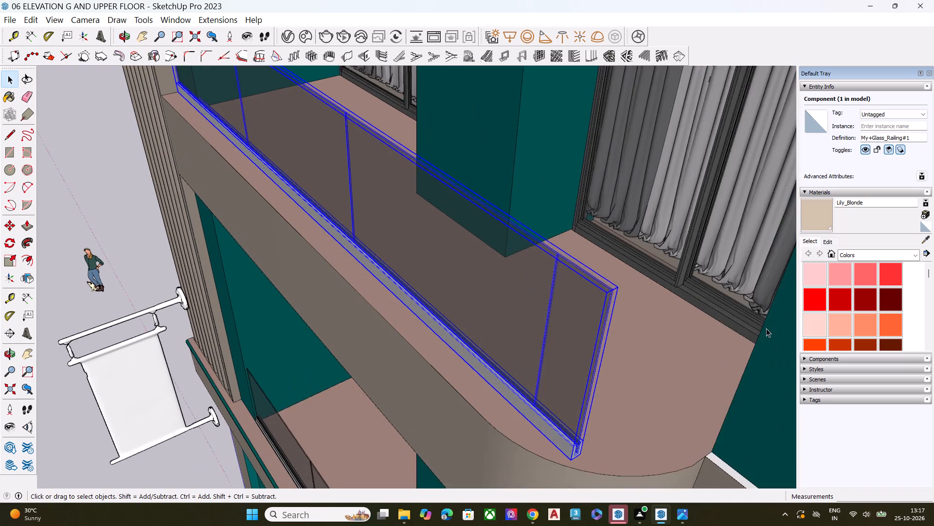
scroll(620, 356, down, 9)
scroll(317, 279, down, 2)
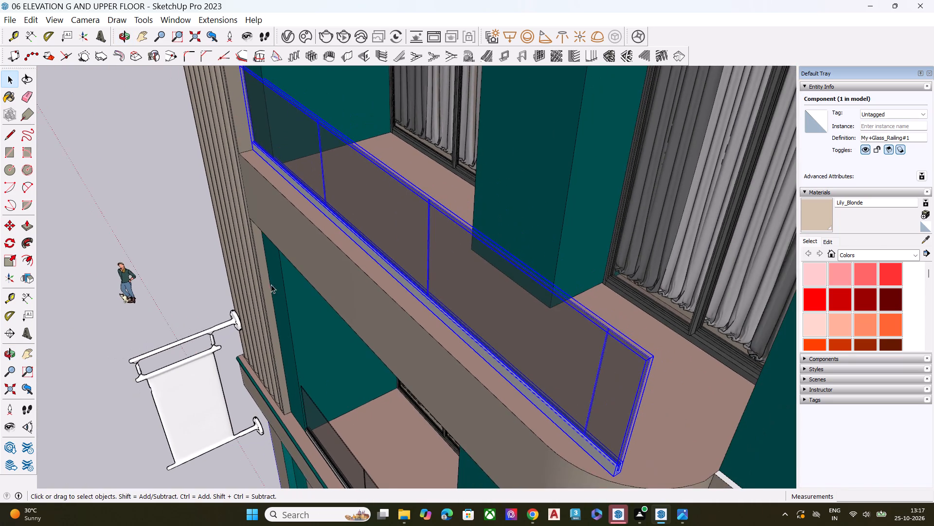
scroll(271, 284, down, 5)
scroll(192, 183, up, 9)
scroll(278, 152, up, 2)
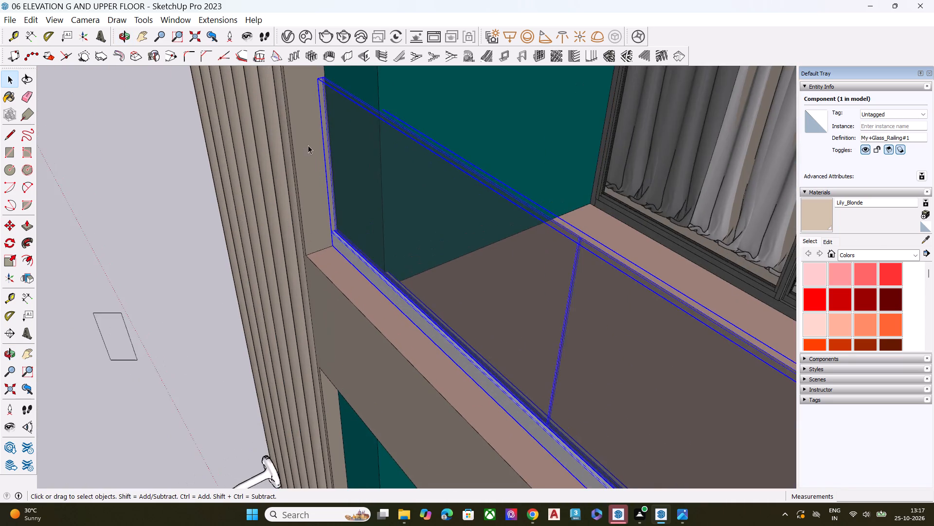
scroll(308, 145, up, 1)
scroll(318, 269, up, 4)
key(m)
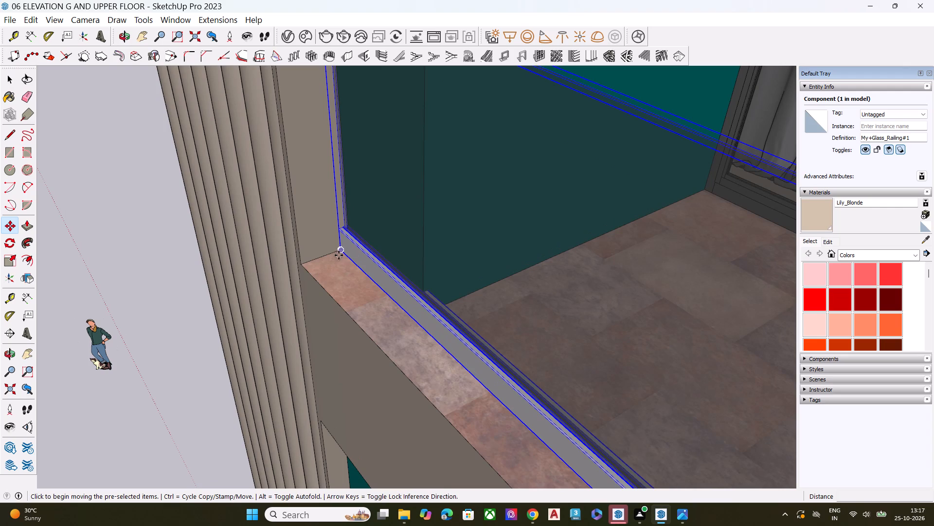
click(338, 254)
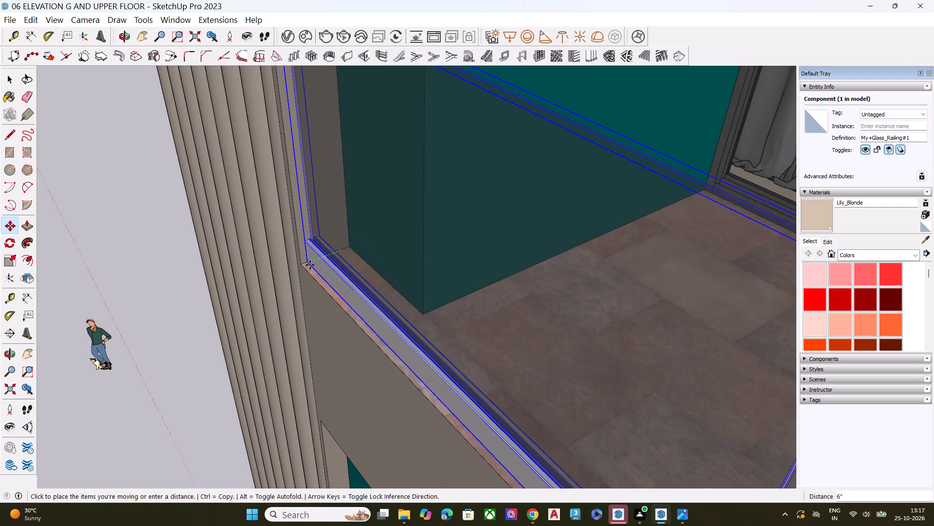
click(310, 265)
key(space)
Scale the railing shorter along the red axis, ending it where the ledge's straight front edge meets the curve.
scroll(219, 286, down, 7)
scroll(218, 287, up, 1)
scroll(224, 282, down, 3)
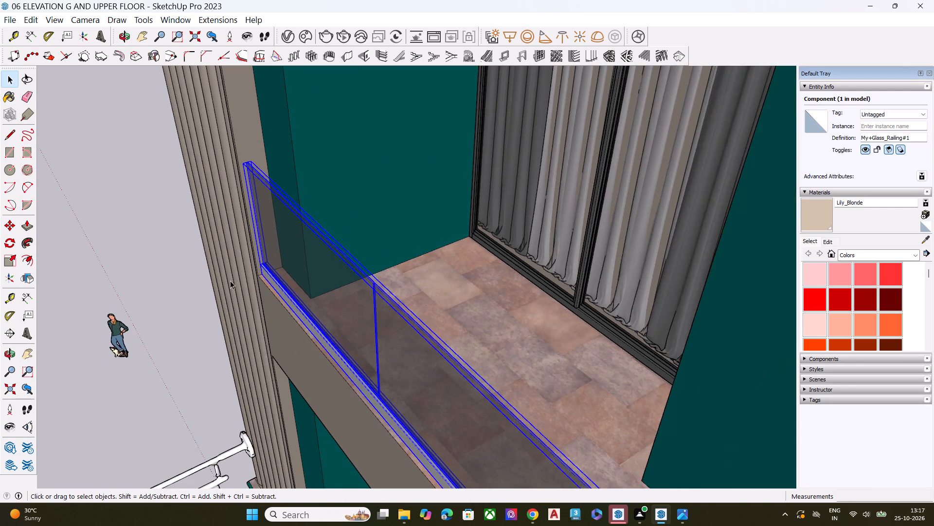
scroll(230, 281, down, 6)
scroll(366, 288, down, 12)
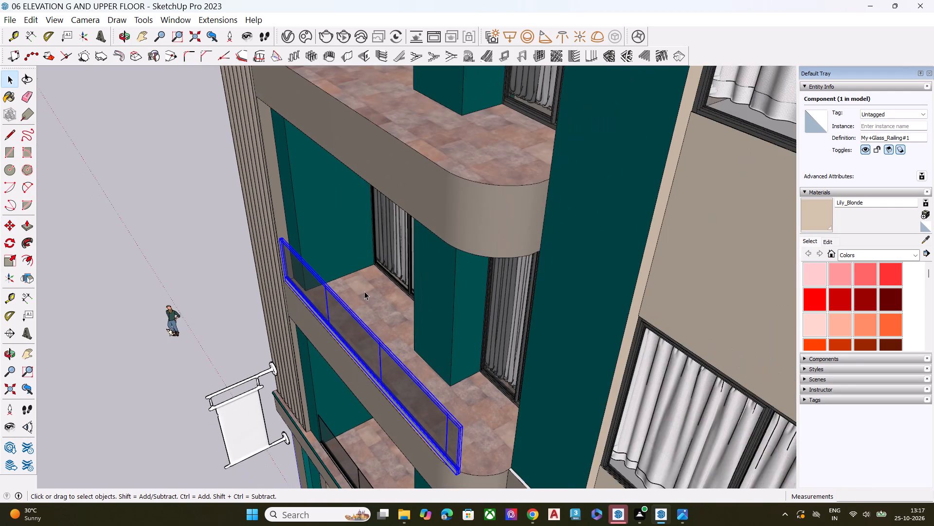
scroll(407, 415, up, 2)
scroll(408, 417, down, 1)
scroll(418, 421, up, 6)
middle_drag(452, 450, 448, 448)
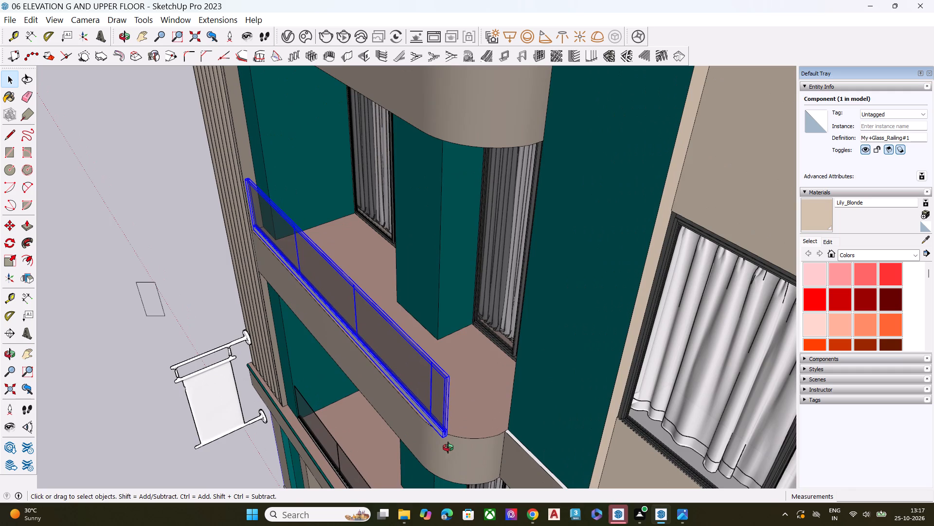
middle_drag(448, 448, 447, 394)
scroll(443, 402, up, 3)
scroll(439, 333, up, 8)
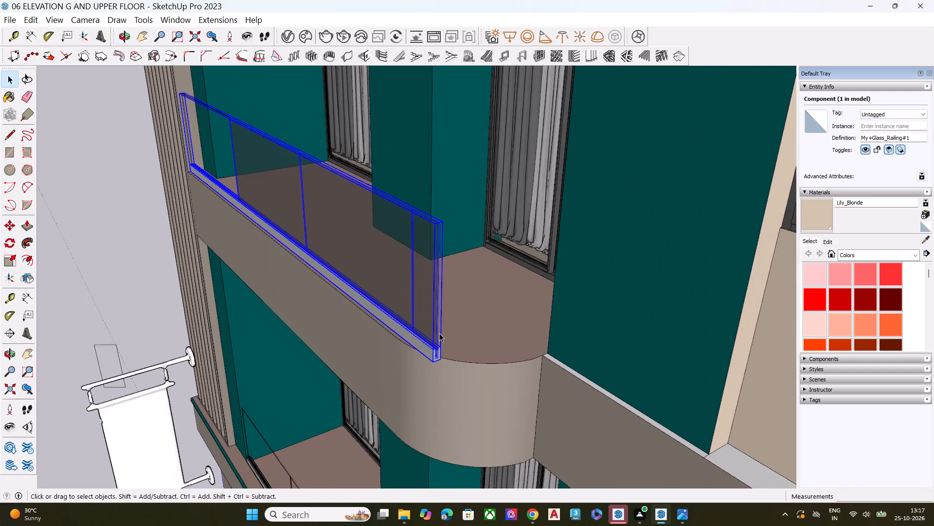
click(439, 339)
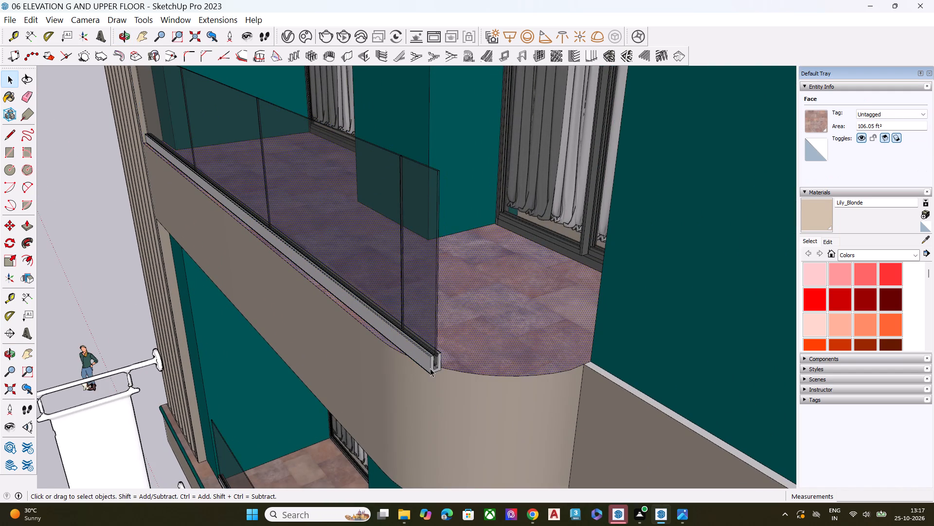
click(430, 368)
key(s)
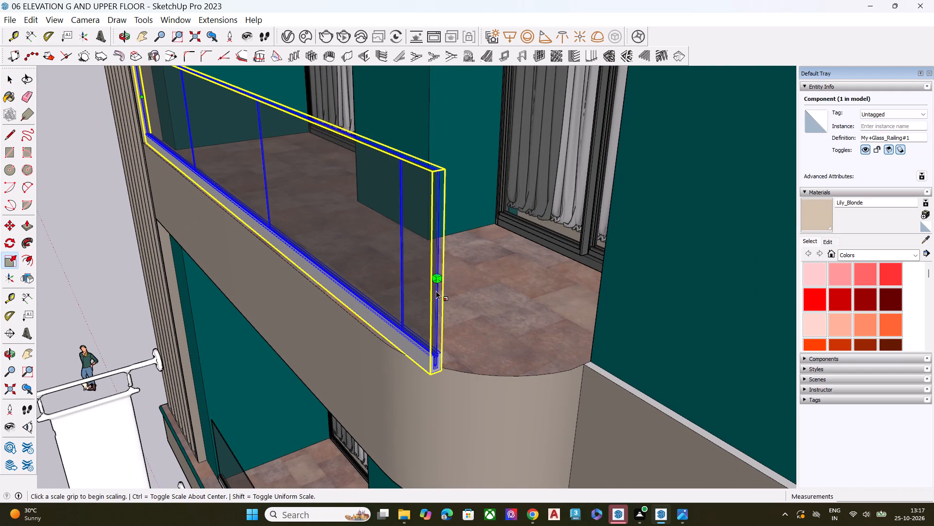
click(437, 279)
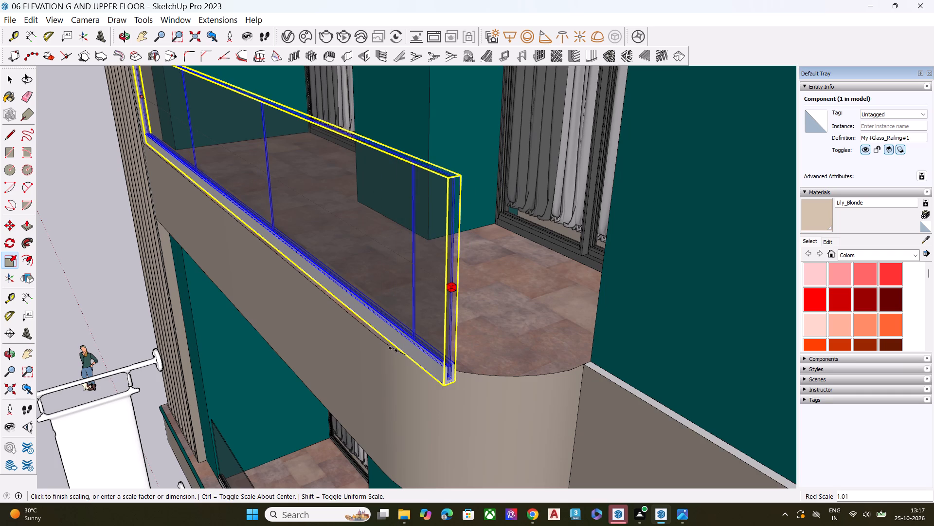
click(405, 357)
key(space)
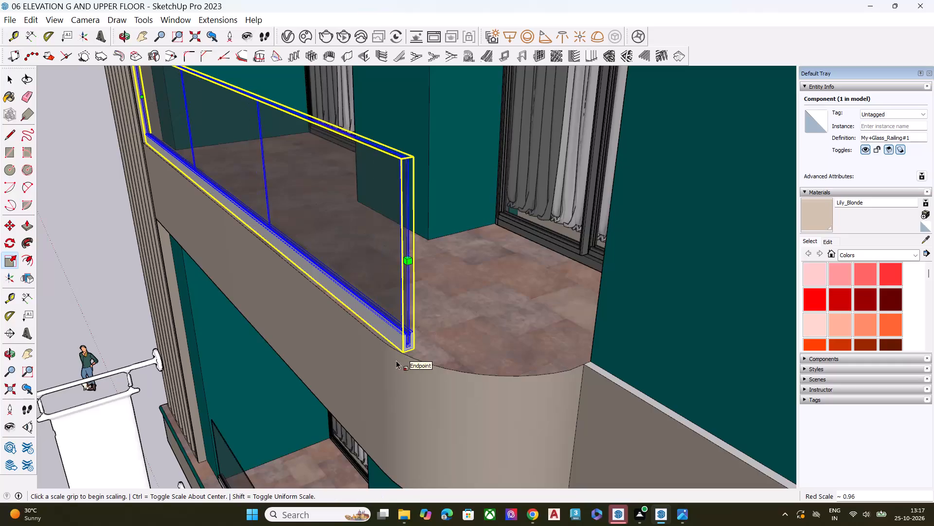
click(126, 297)
key(space)
click(116, 302)
Examine the railing's end at the start of the balcony curve, from the whole ledge down to the base channel profile.
scroll(363, 312, down, 2)
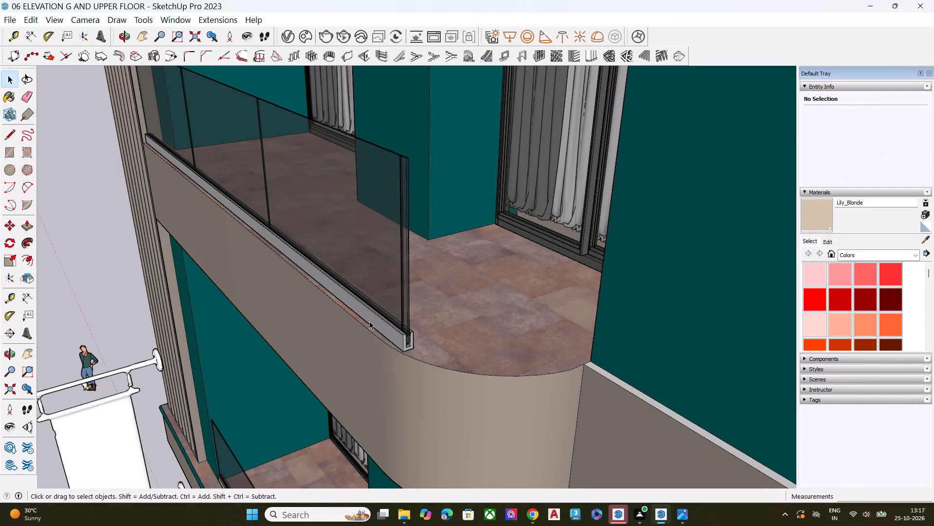
scroll(369, 321, down, 1)
middle_drag(391, 346, 408, 405)
scroll(275, 329, down, 3)
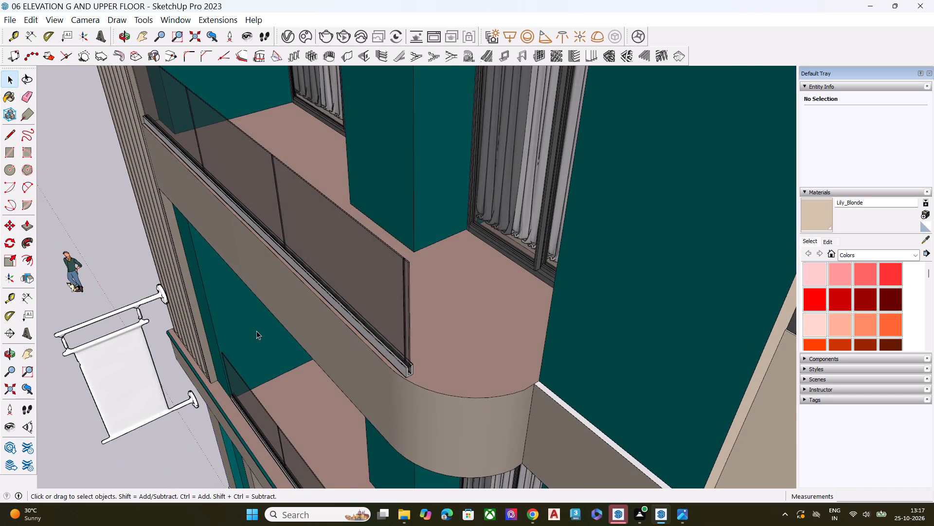
scroll(256, 331, down, 5)
middle_drag(384, 347, 397, 385)
scroll(374, 413, up, 2)
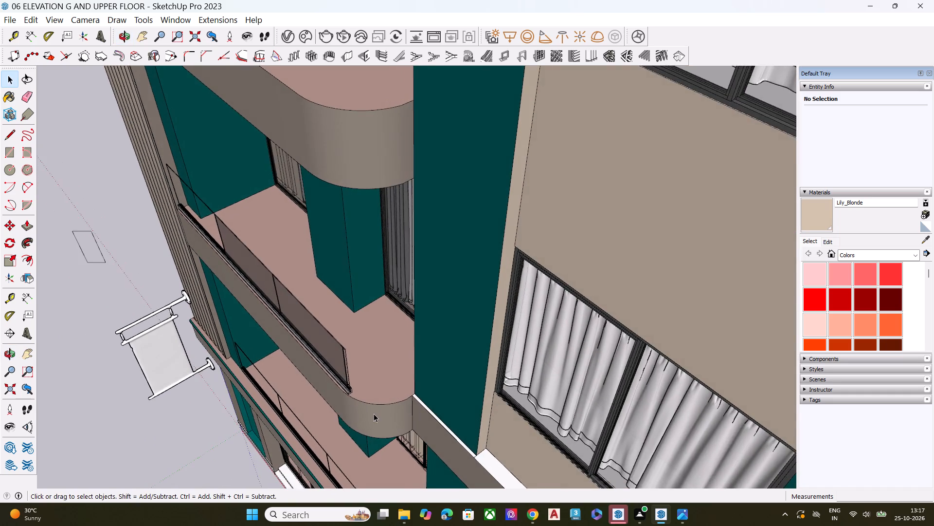
scroll(374, 413, up, 7)
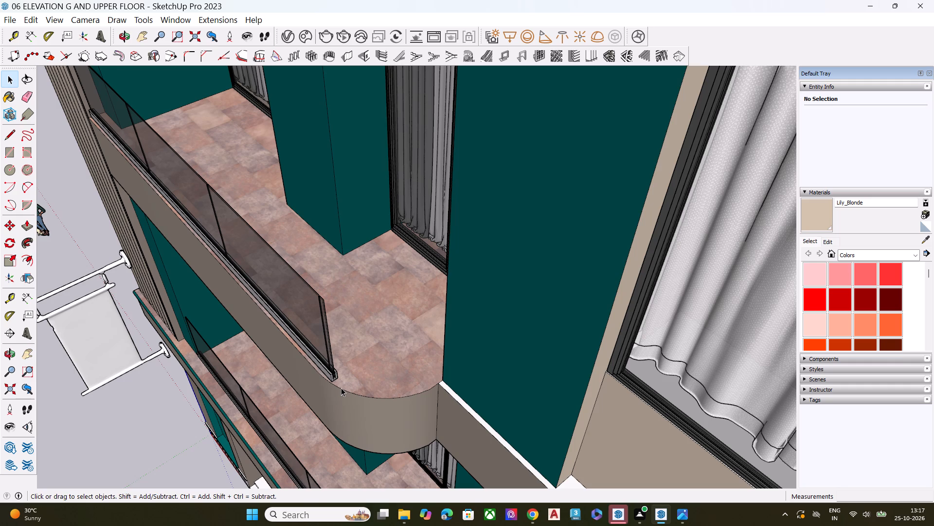
middle_drag(335, 383, 294, 371)
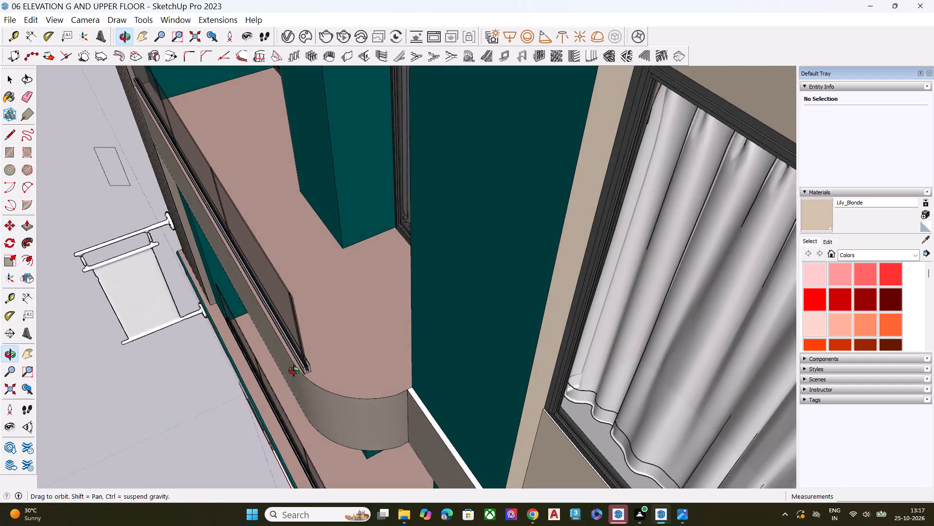
middle_drag(294, 371, 303, 333)
scroll(303, 333, up, 9)
scroll(313, 332, down, 1)
scroll(313, 332, up, 6)
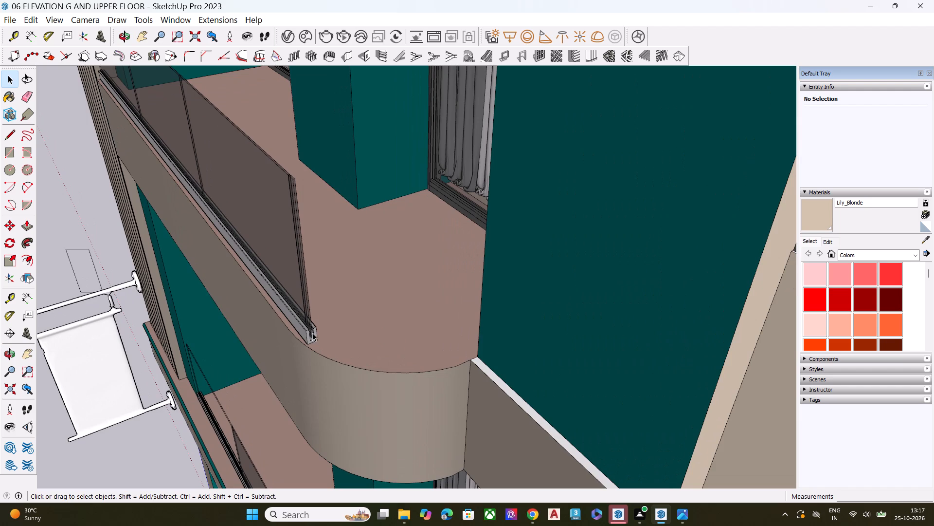
scroll(311, 335, up, 12)
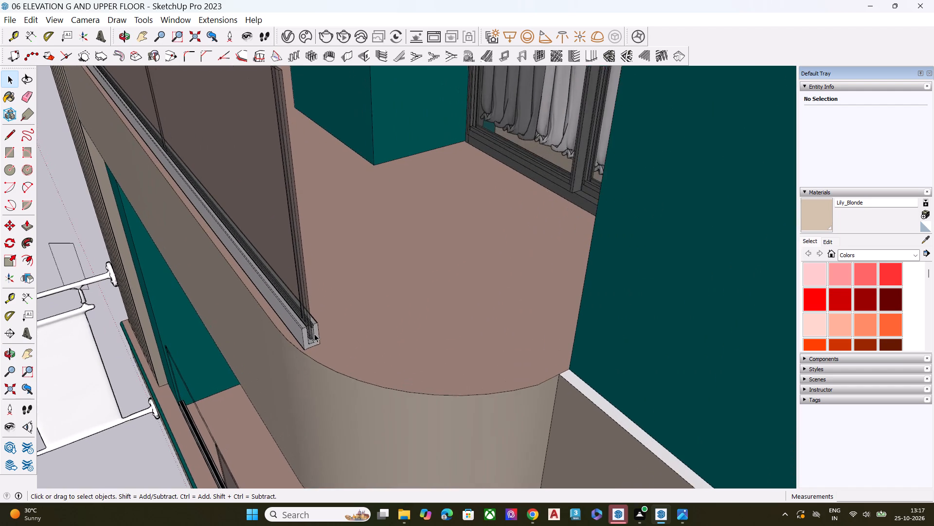
scroll(314, 334, up, 15)
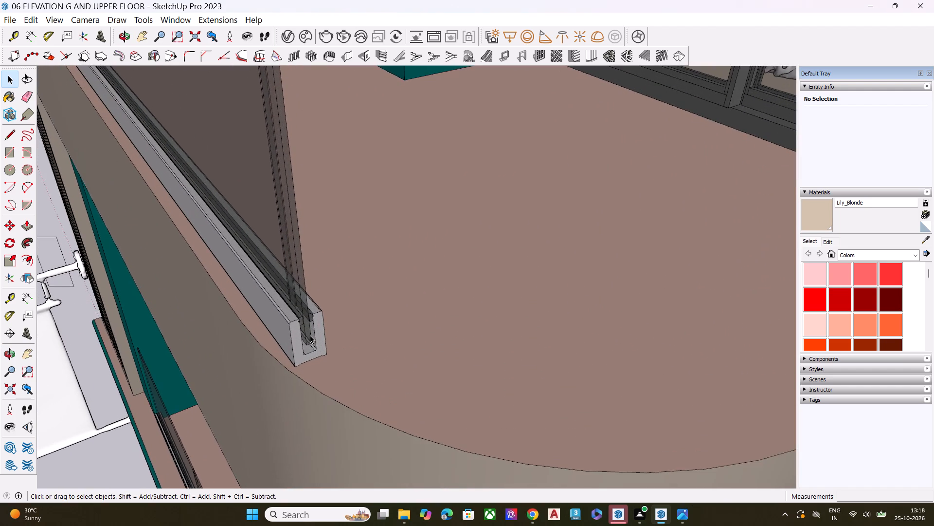
scroll(310, 335, up, 14)
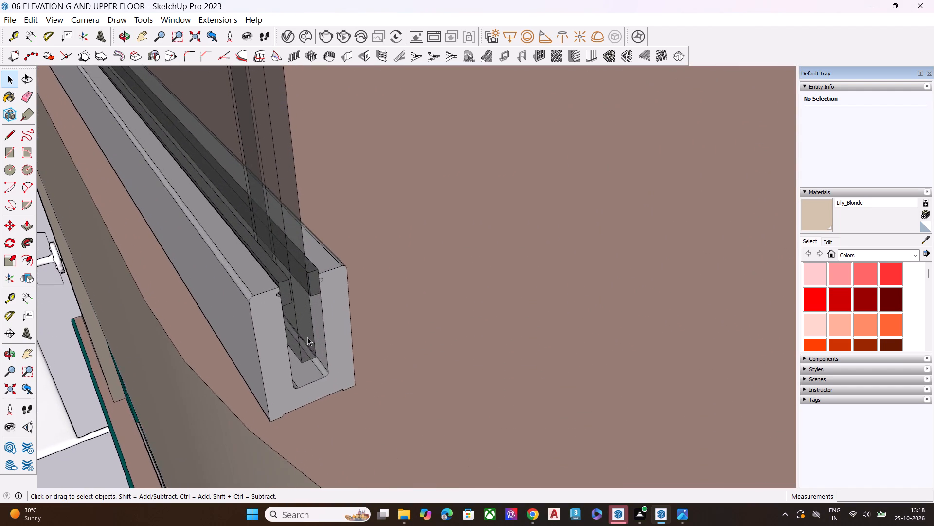
middle_drag(302, 347, 272, 275)
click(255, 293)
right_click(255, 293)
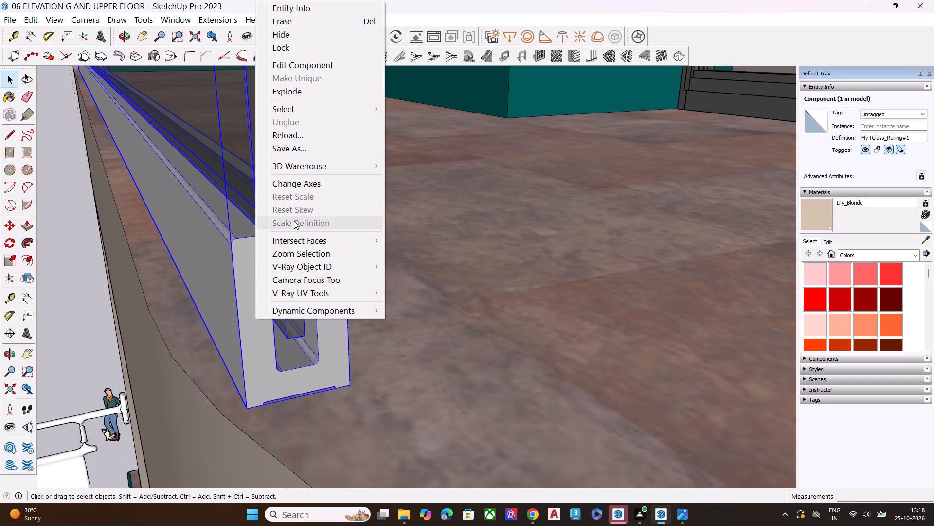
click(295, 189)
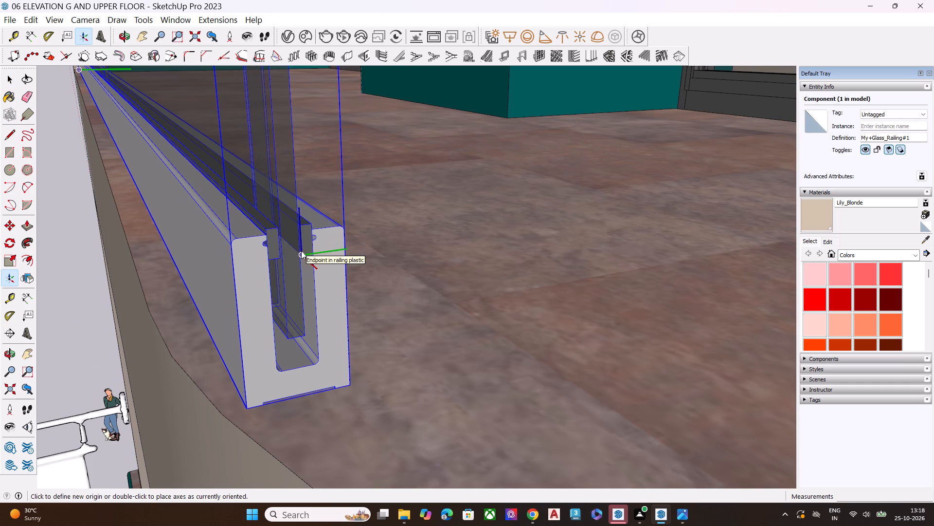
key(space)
Intersect the selected glass railing's faces with the model.
right_click(308, 236)
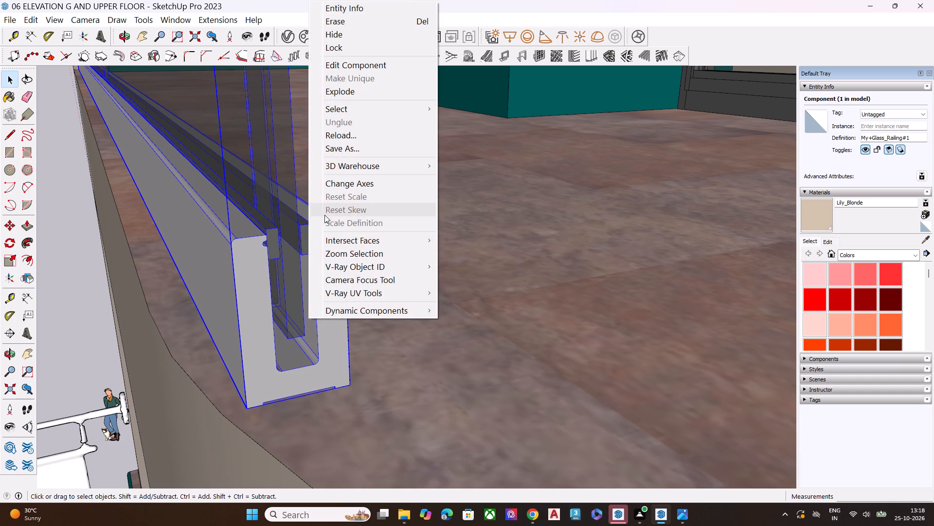
click(347, 243)
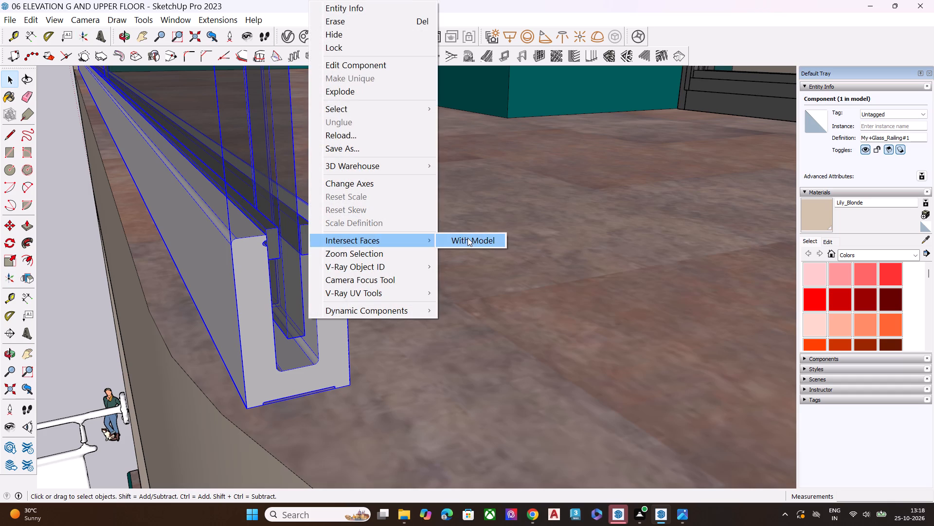
click(467, 238)
click(296, 247)
click(318, 247)
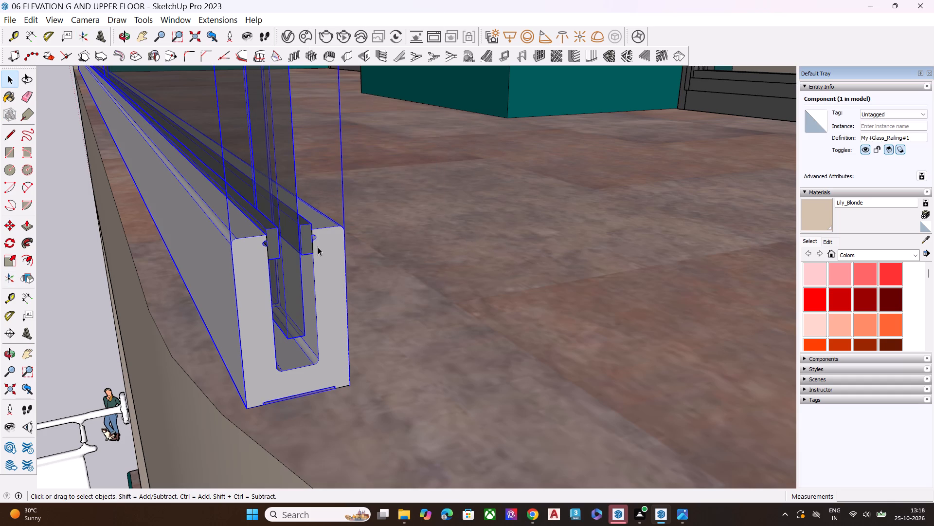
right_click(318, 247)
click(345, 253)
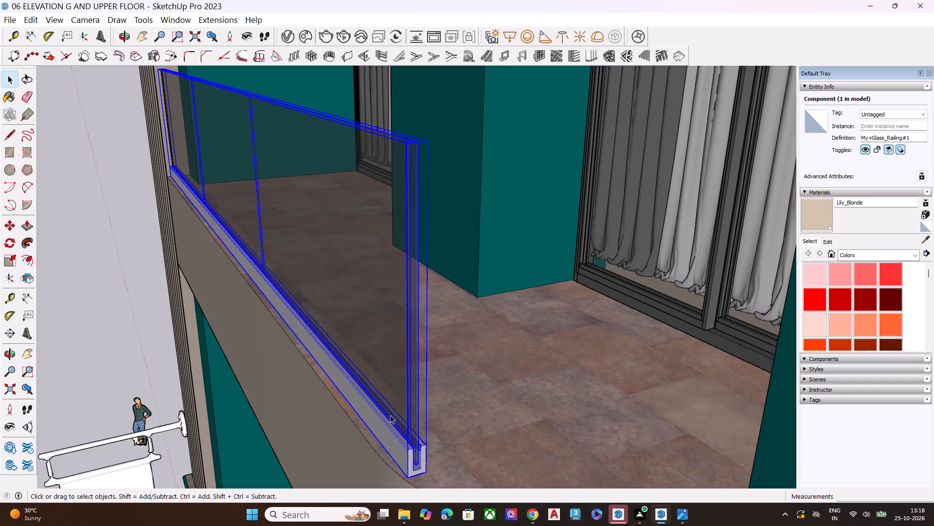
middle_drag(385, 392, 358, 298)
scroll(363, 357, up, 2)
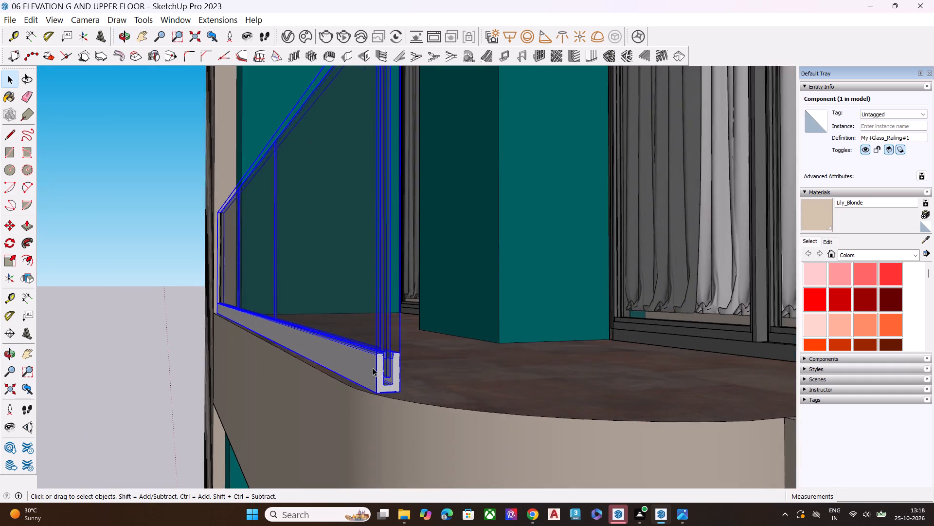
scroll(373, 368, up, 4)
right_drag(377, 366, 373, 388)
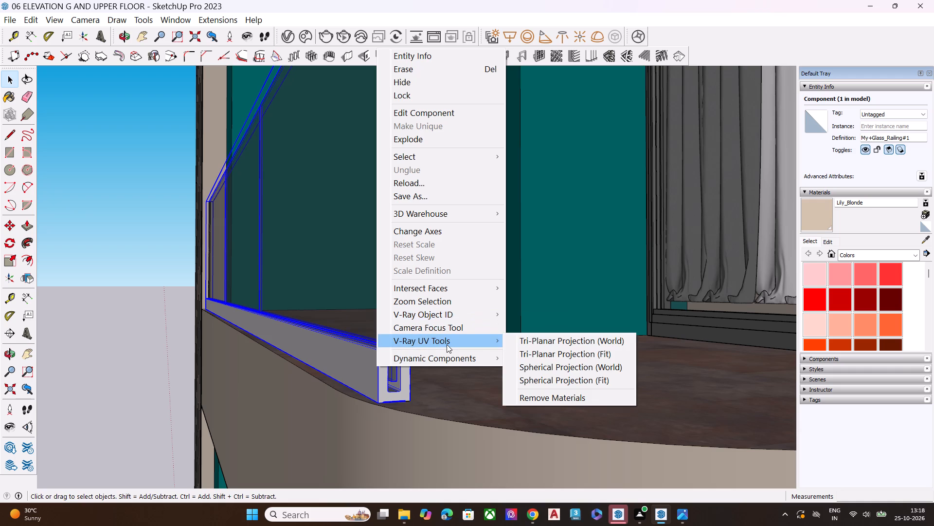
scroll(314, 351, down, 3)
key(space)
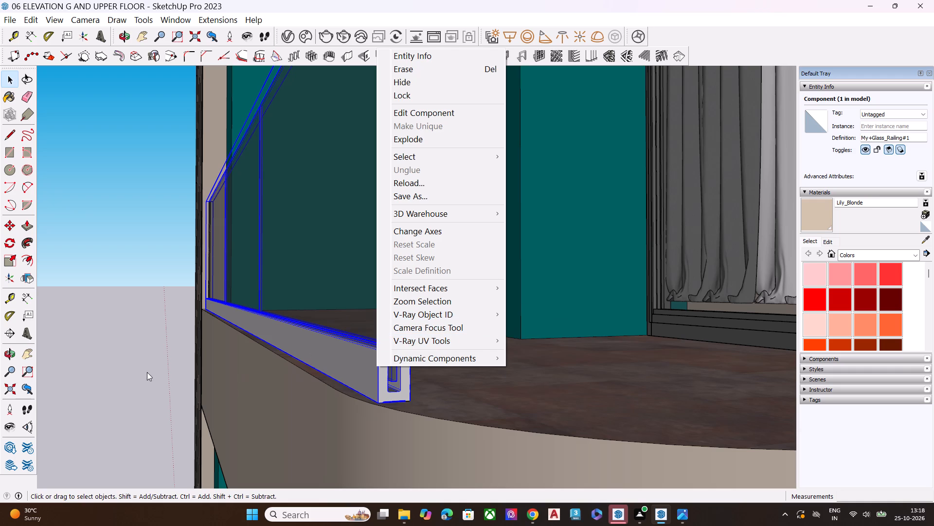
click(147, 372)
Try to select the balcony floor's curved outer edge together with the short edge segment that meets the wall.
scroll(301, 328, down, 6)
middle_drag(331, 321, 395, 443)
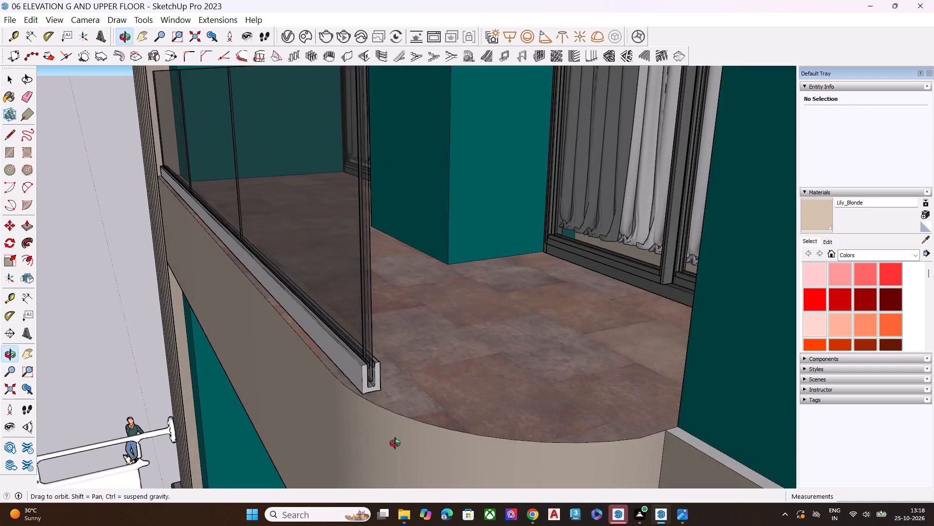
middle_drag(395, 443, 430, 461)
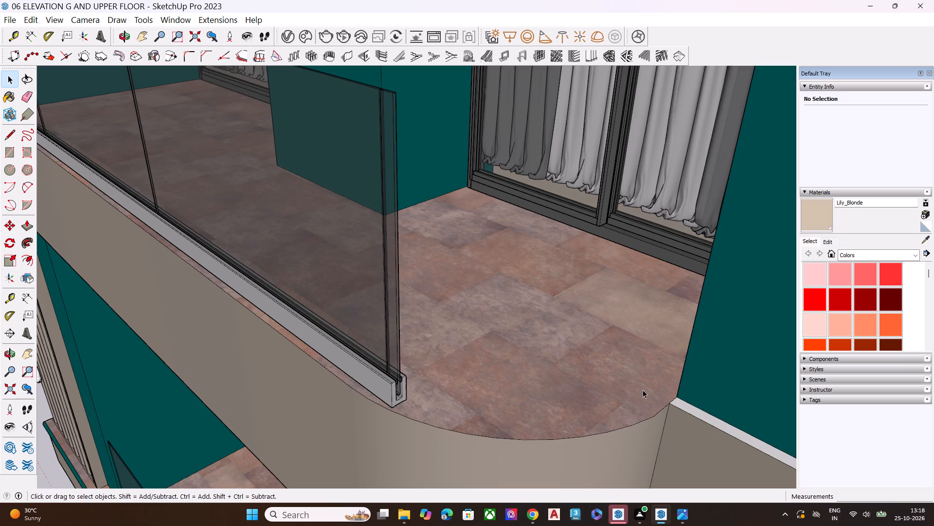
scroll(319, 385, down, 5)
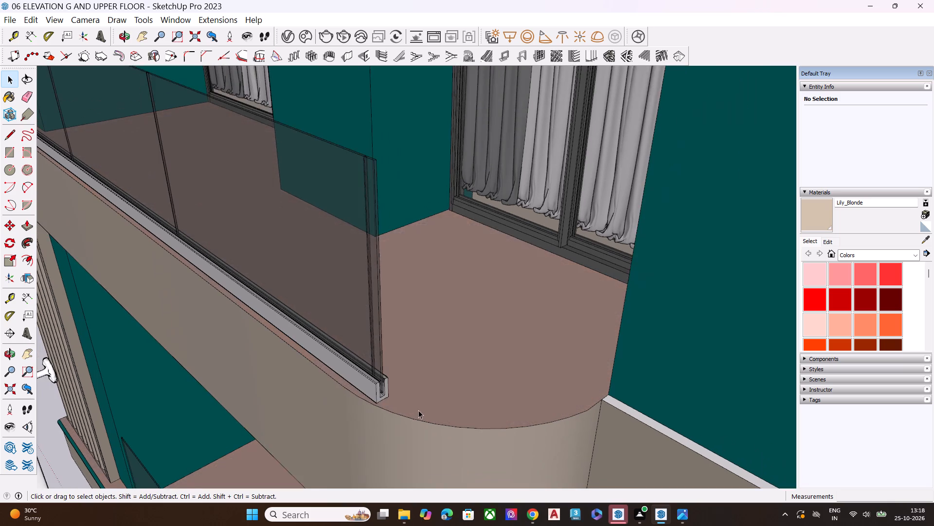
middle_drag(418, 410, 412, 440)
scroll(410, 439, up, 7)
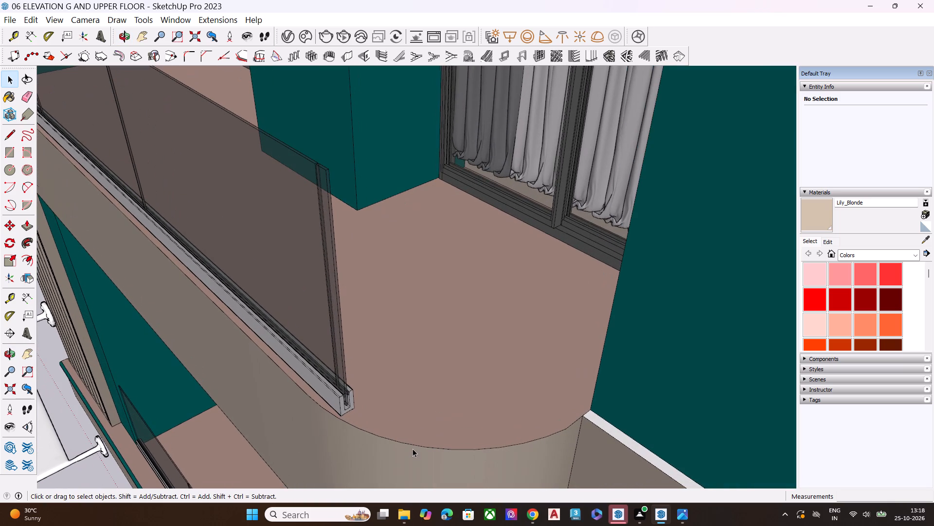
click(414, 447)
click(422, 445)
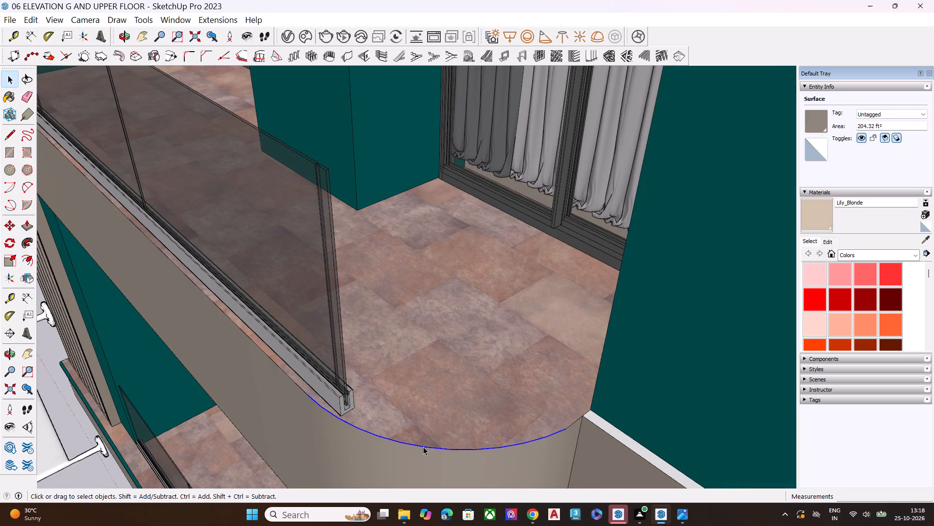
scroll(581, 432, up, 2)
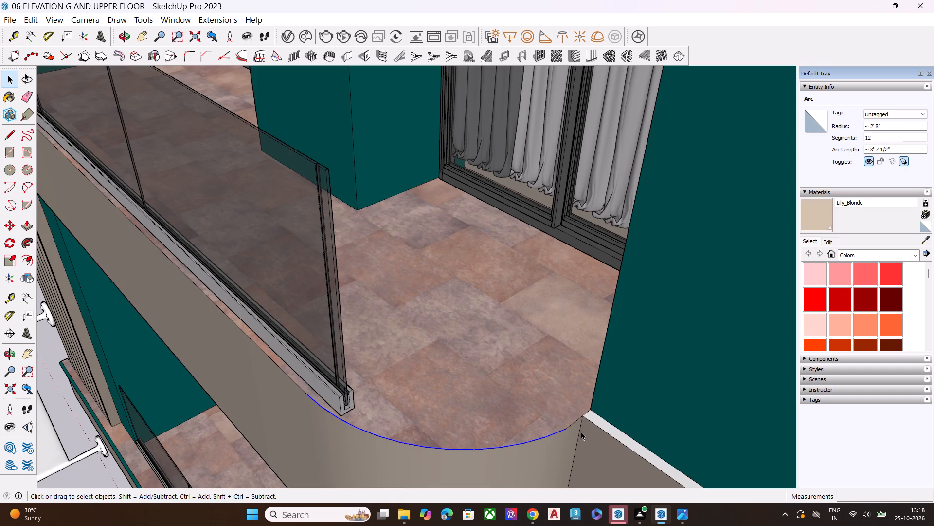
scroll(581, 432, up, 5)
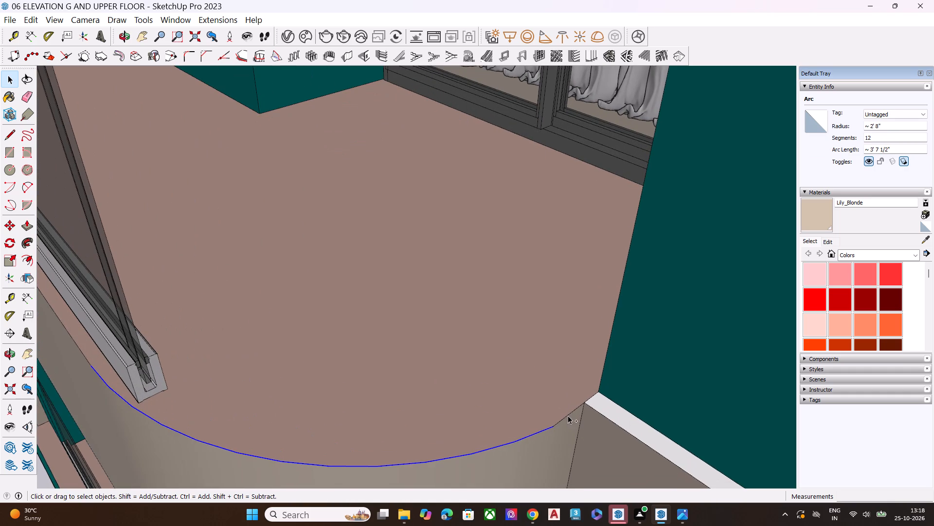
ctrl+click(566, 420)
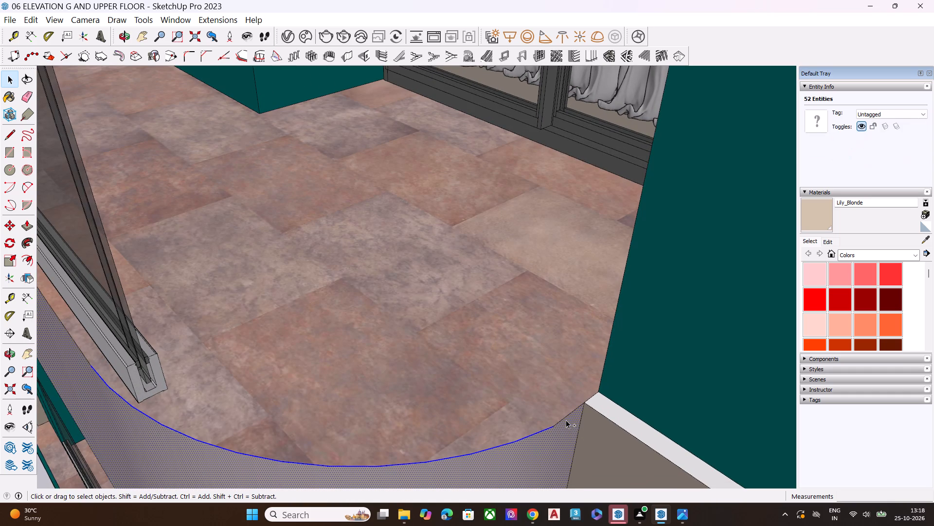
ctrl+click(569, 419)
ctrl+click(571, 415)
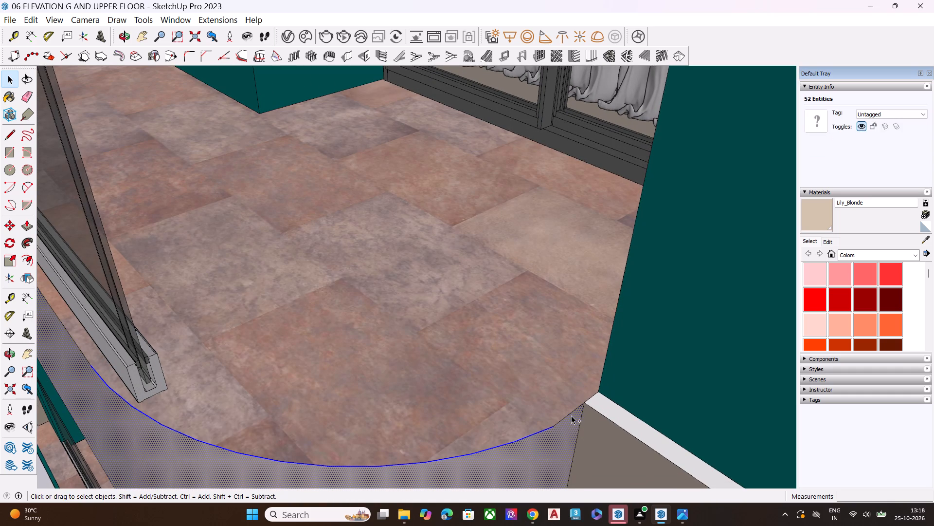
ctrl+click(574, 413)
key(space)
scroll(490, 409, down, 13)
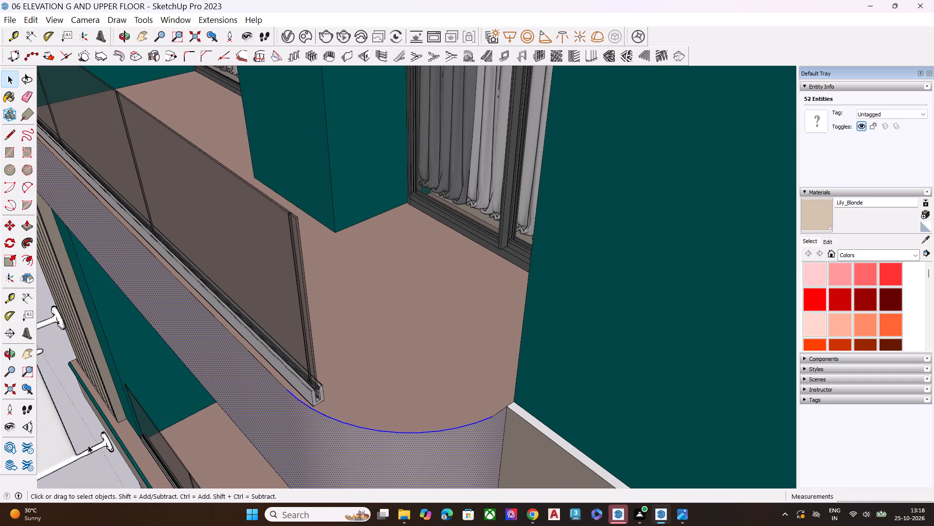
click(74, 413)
Examine the shortened glass railing and the open curved corner of its balcony, from the full facade to close up.
scroll(314, 386, down, 7)
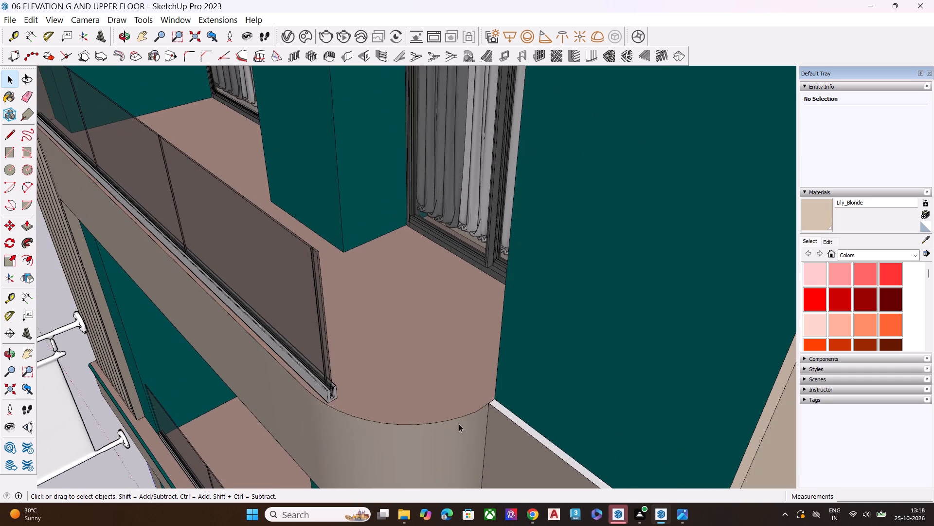
middle_drag(444, 433, 543, 275)
scroll(543, 275, up, 2)
scroll(524, 301, down, 7)
scroll(216, 361, down, 5)
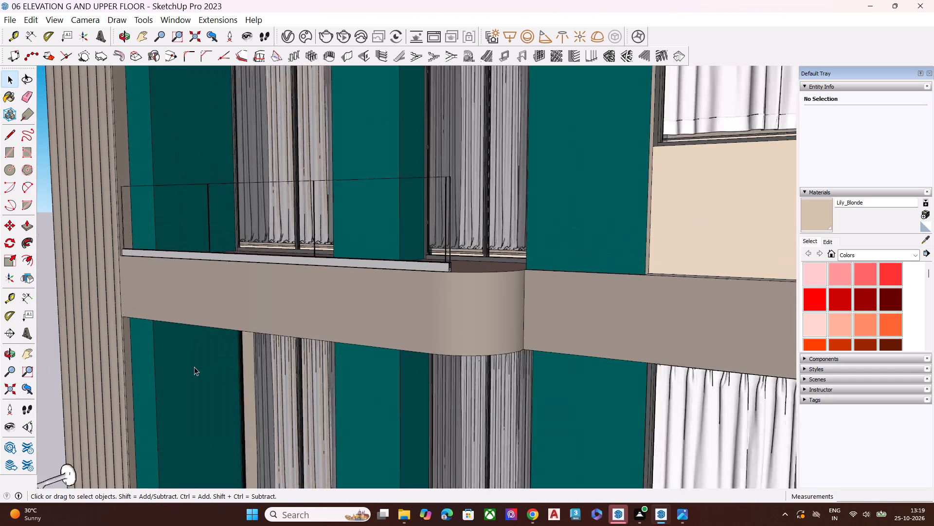
scroll(194, 367, down, 11)
scroll(266, 357, down, 2)
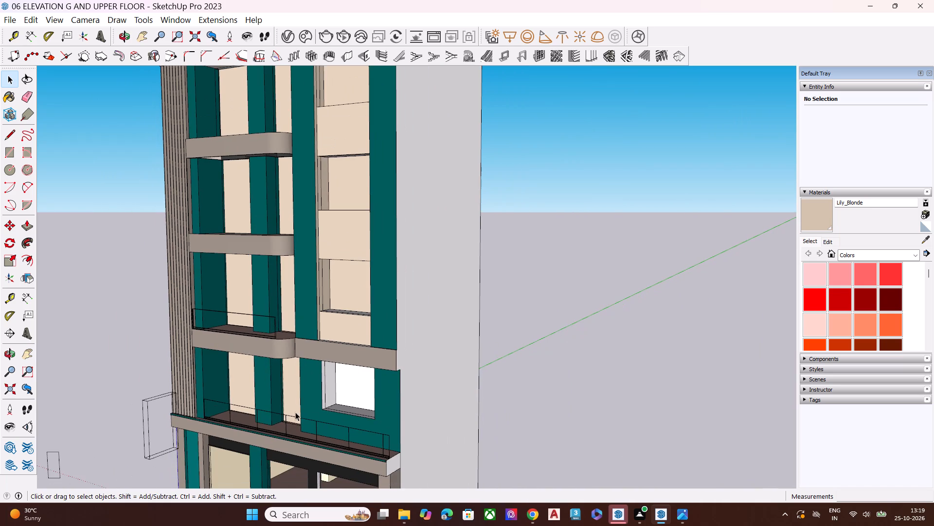
middle_drag(335, 425, 523, 401)
click(543, 397)
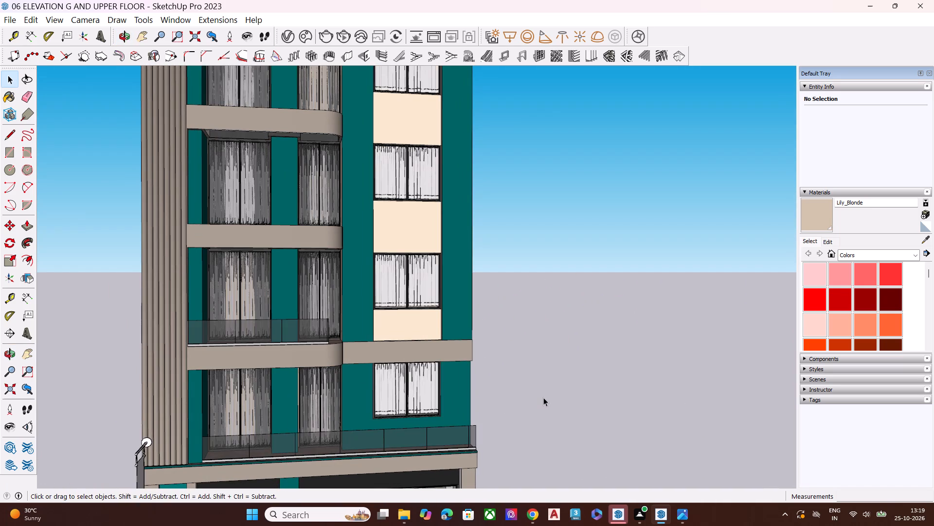
key(space)
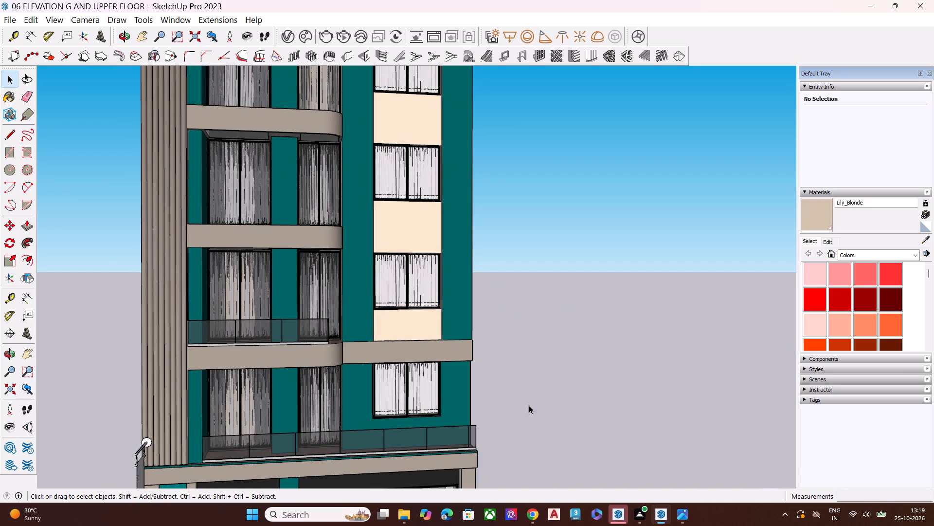
middle_drag(286, 357, 335, 456)
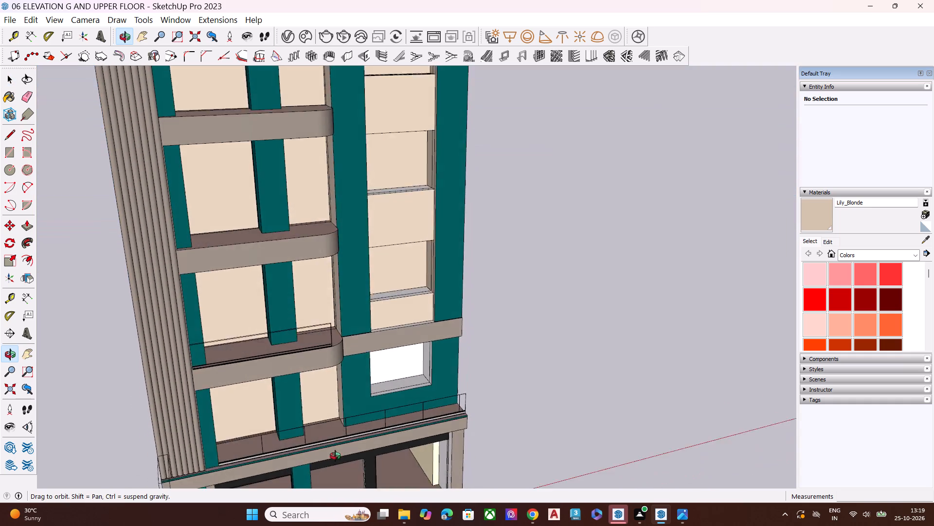
middle_drag(335, 456, 146, 448)
scroll(260, 322, up, 6)
middle_drag(365, 370, 164, 329)
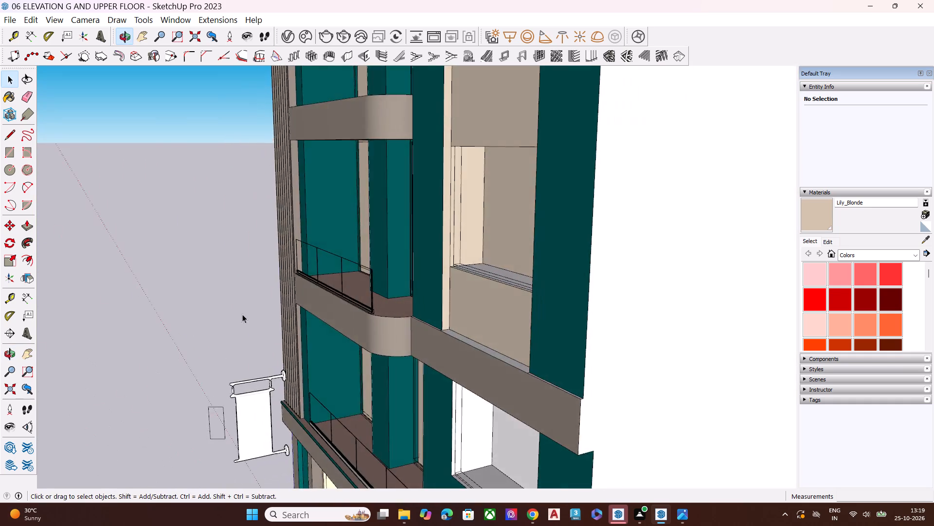
scroll(293, 303, up, 4)
scroll(334, 295, down, 2)
scroll(336, 296, up, 1)
middle_drag(369, 344, 438, 312)
scroll(397, 331, up, 1)
scroll(438, 313, up, 3)
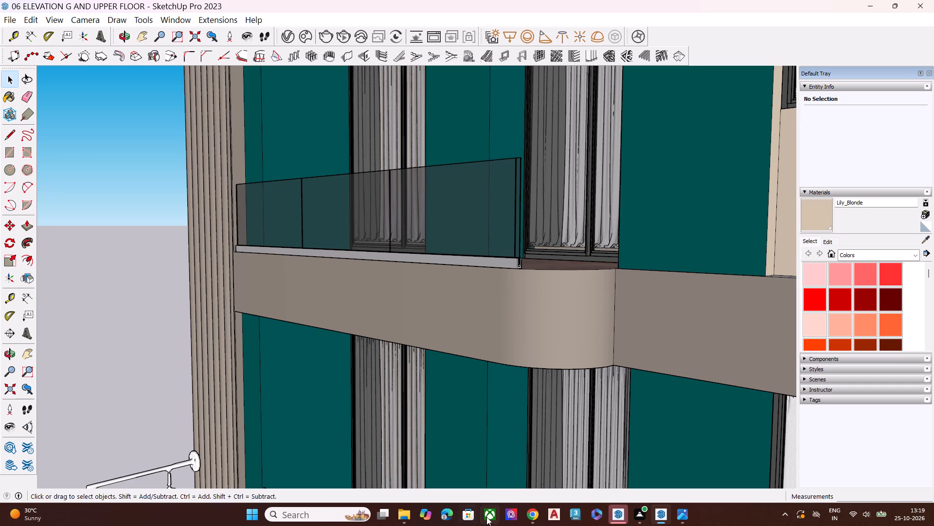
scroll(454, 368, down, 3)
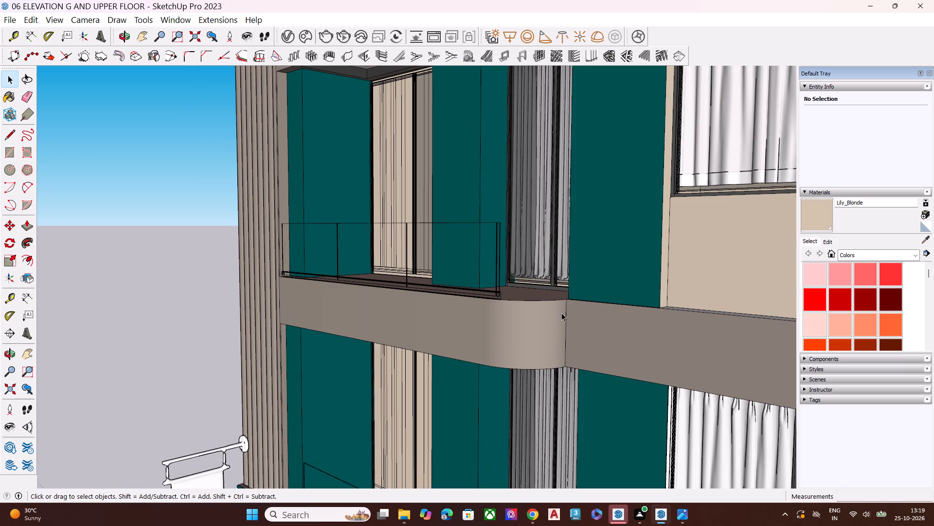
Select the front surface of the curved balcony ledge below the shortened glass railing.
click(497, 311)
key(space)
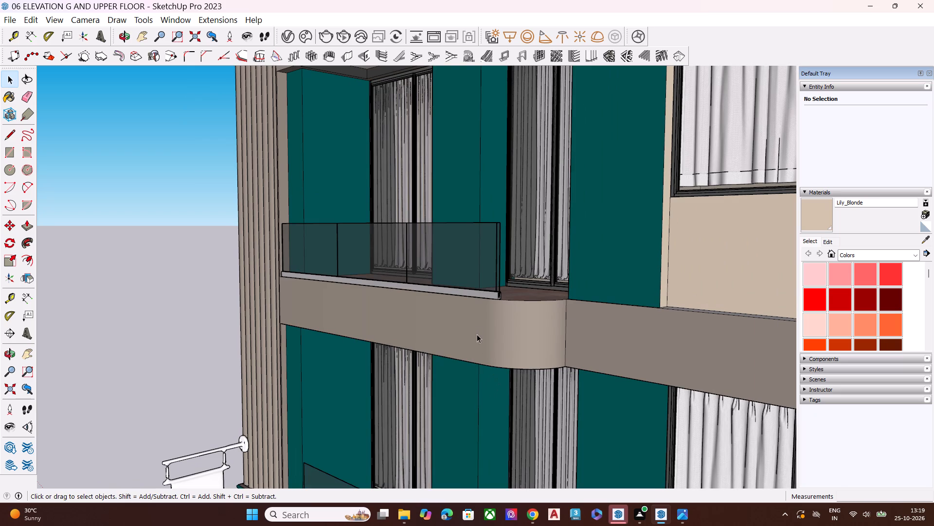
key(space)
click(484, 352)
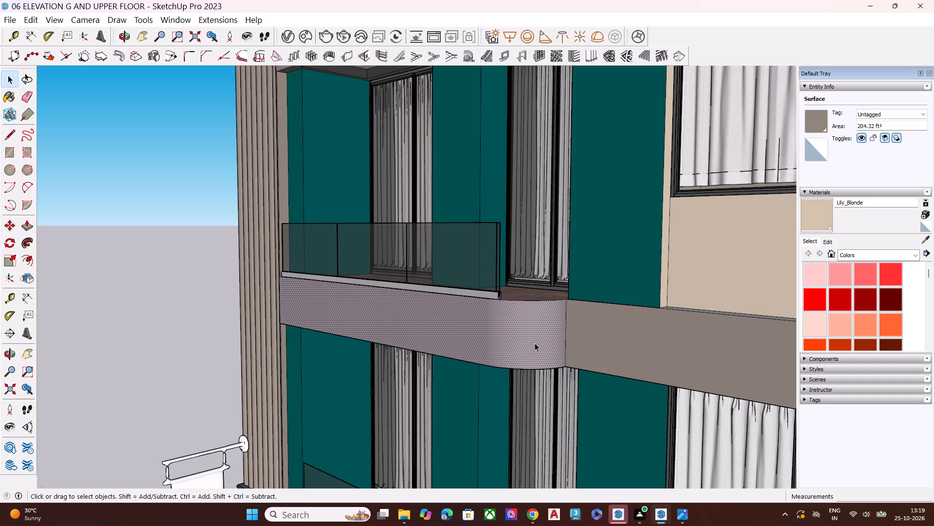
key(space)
Examine the whole building front, comparing the balcony ledges, both glass railings and the ground floor from several angles.
scroll(522, 225, down, 2)
scroll(515, 233, up, 1)
drag(511, 236, 403, 245)
scroll(499, 242, down, 6)
scroll(379, 225, down, 2)
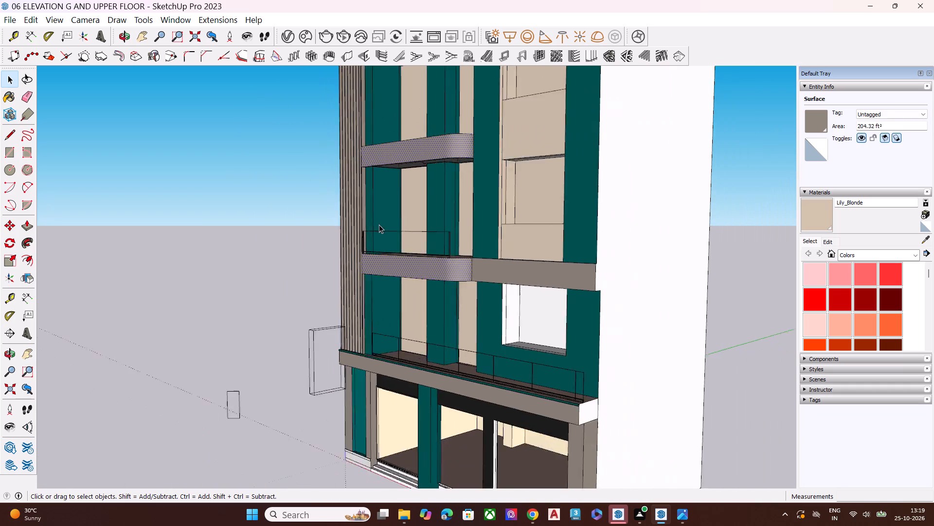
scroll(379, 225, down, 3)
middle_drag(469, 251, 579, 286)
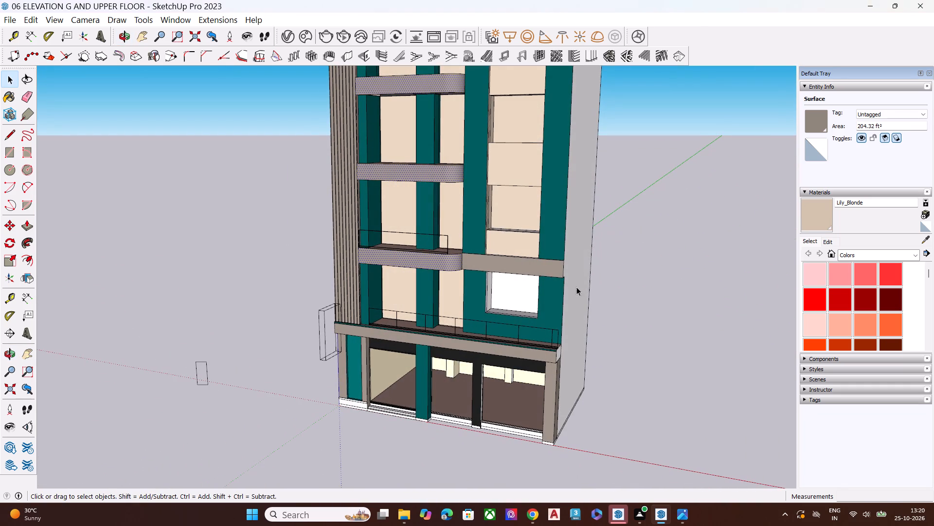
scroll(481, 267, down, 4)
middle_drag(634, 301, 615, 212)
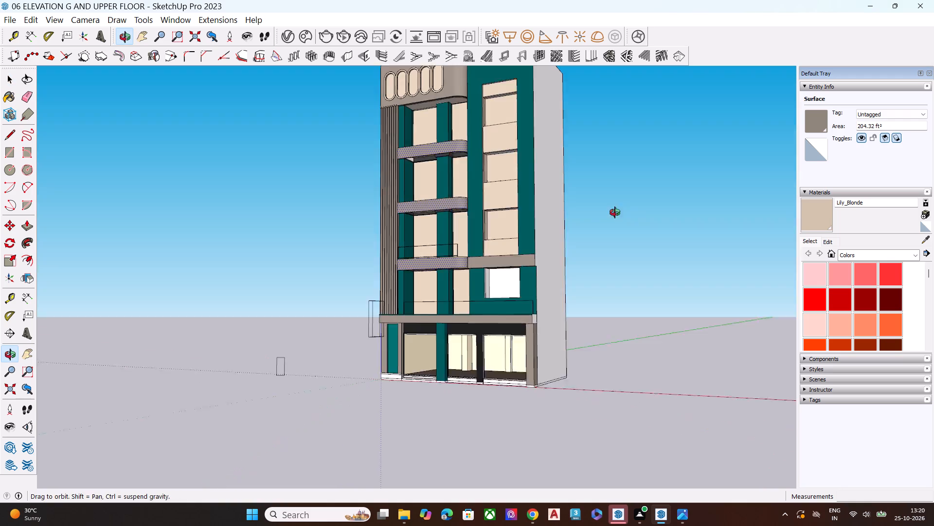
middle_drag(615, 212, 618, 167)
scroll(625, 195, up, 1)
key(space)
click(622, 239)
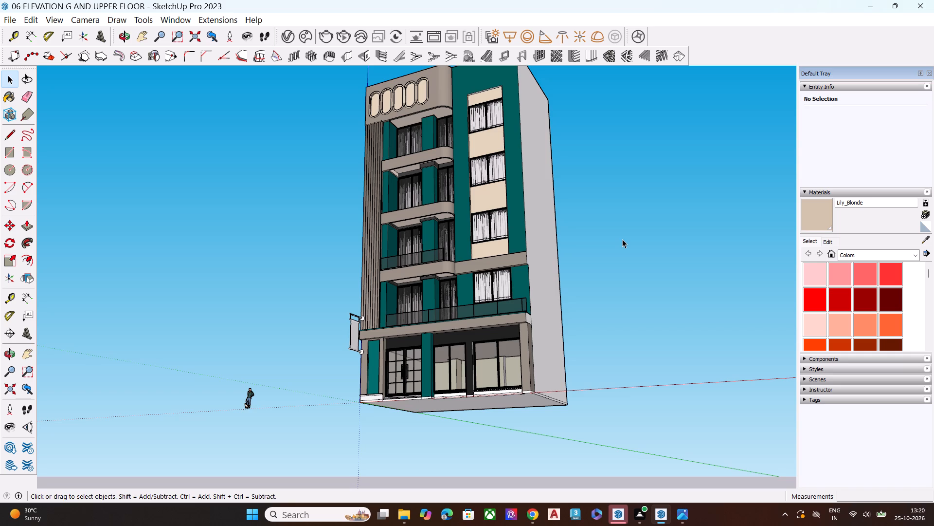
key(space)
scroll(582, 294, down, 7)
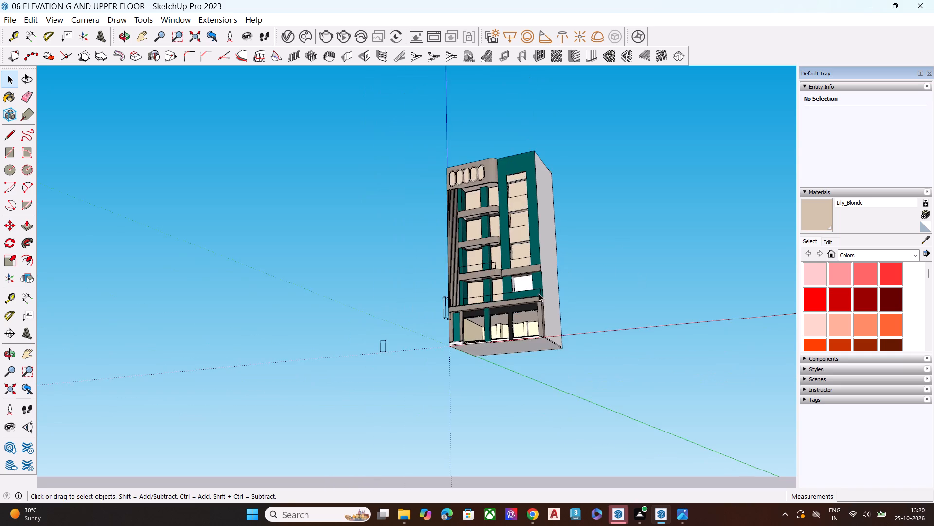
middle_drag(539, 294, 528, 449)
scroll(561, 418, up, 4)
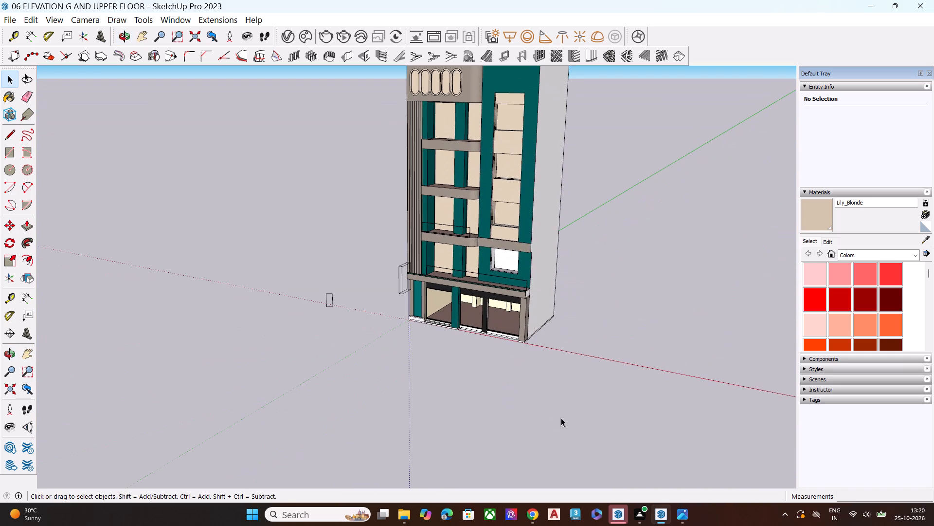
scroll(525, 314, up, 6)
middle_drag(520, 324, 539, 271)
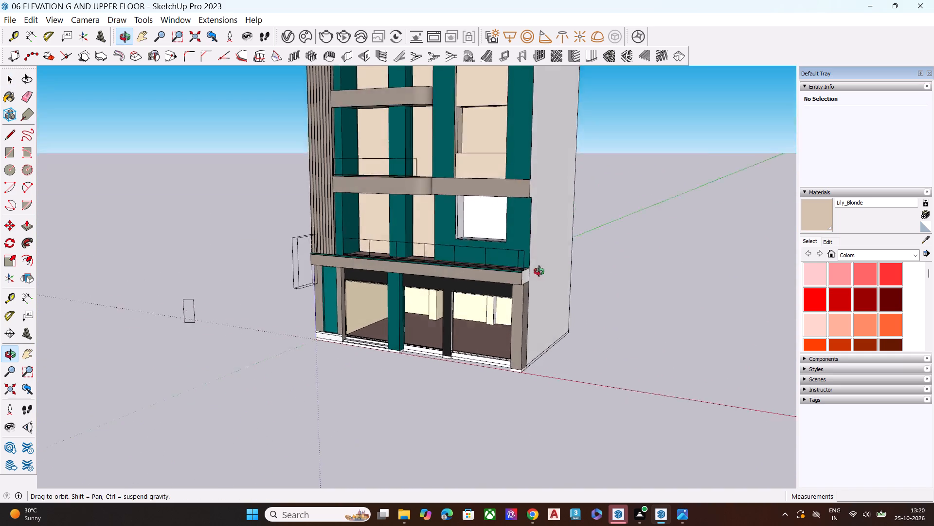
middle_drag(539, 271, 561, 261)
key(space)
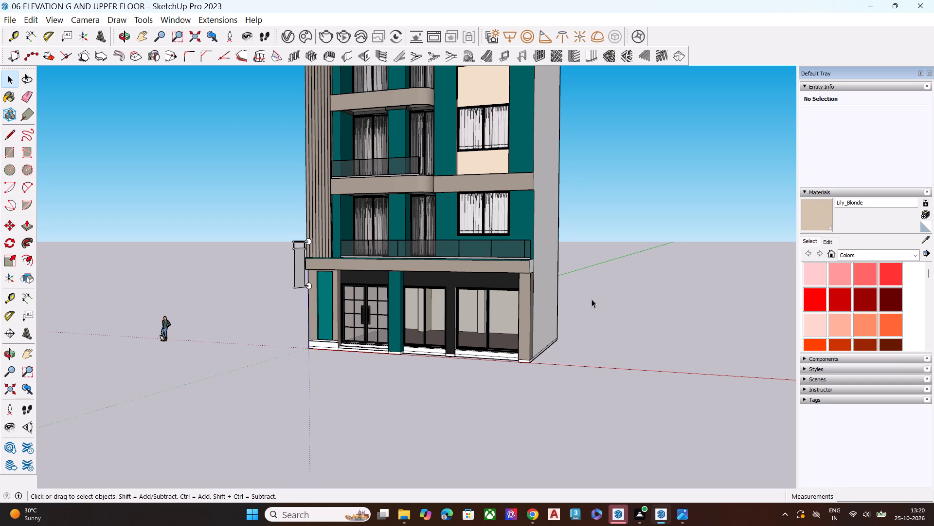
Examine the whole building front from far to near, comparing the curved balcony ledges and the shortened glass railing.
scroll(615, 212, down, 4)
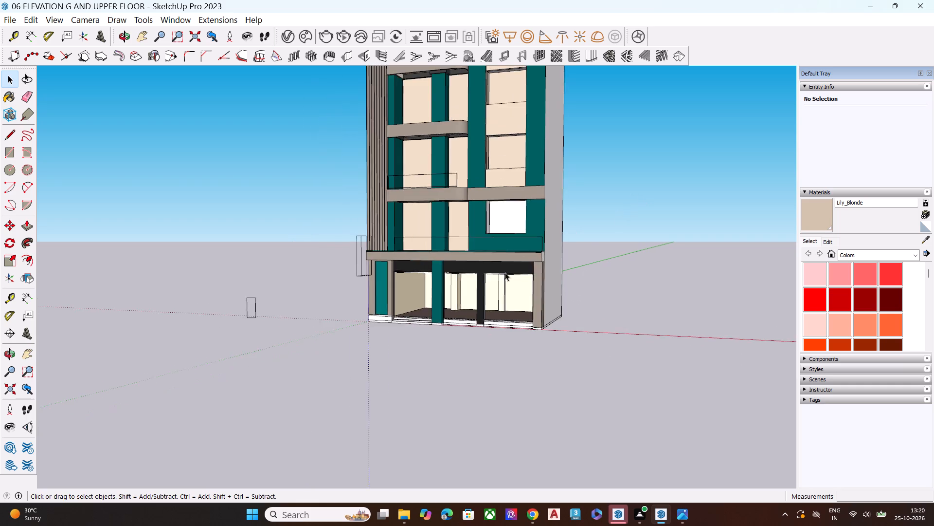
scroll(505, 272, down, 7)
scroll(474, 270, up, 1)
scroll(474, 270, down, 5)
scroll(477, 166, up, 7)
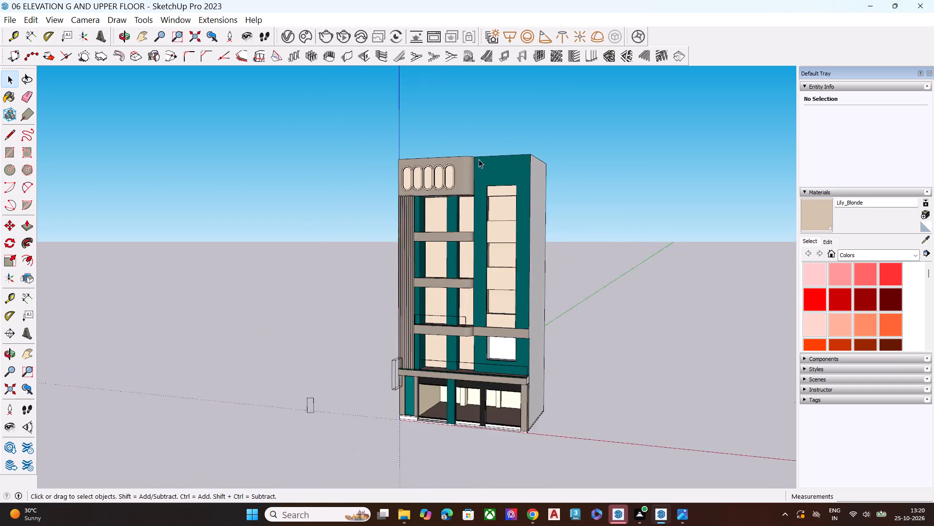
scroll(479, 159, up, 3)
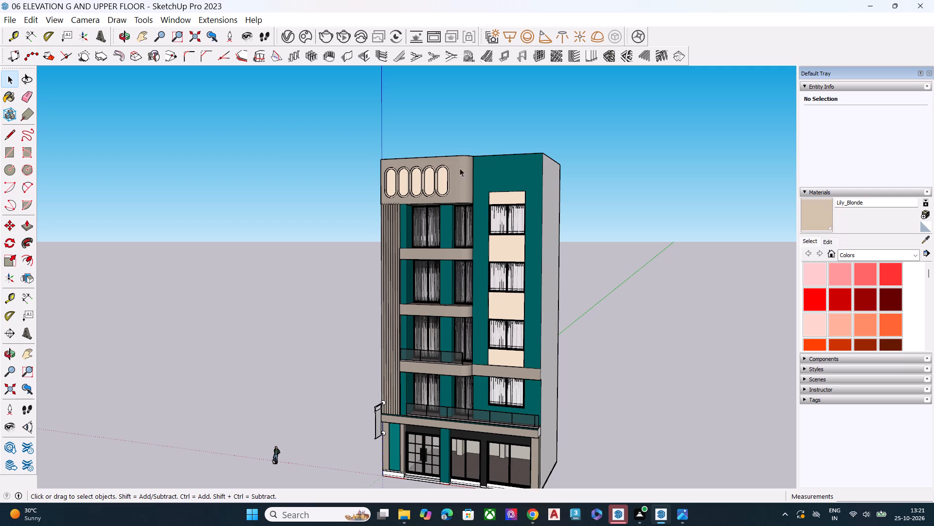
scroll(421, 239, down, 2)
scroll(397, 235, up, 1)
scroll(379, 241, down, 3)
middle_drag(397, 327, 470, 310)
scroll(461, 317, up, 4)
key(space)
scroll(436, 328, down, 1)
scroll(433, 329, up, 4)
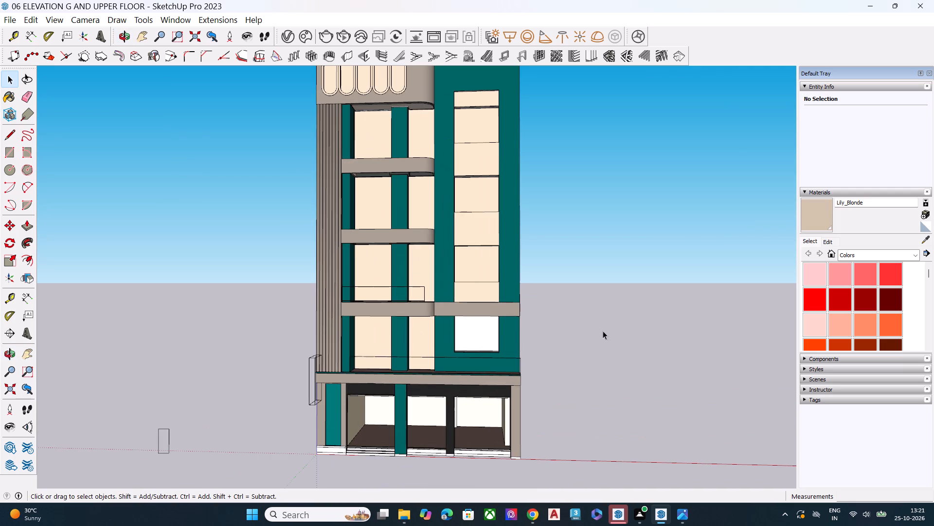
click(640, 335)
scroll(395, 296, up, 9)
scroll(458, 304, up, 2)
scroll(458, 304, down, 1)
scroll(458, 304, up, 2)
scroll(458, 304, down, 2)
scroll(458, 304, up, 2)
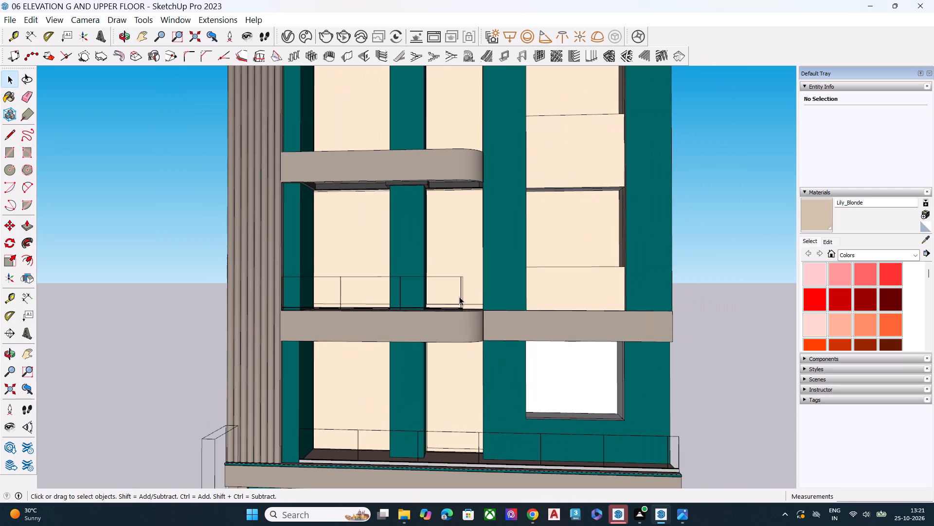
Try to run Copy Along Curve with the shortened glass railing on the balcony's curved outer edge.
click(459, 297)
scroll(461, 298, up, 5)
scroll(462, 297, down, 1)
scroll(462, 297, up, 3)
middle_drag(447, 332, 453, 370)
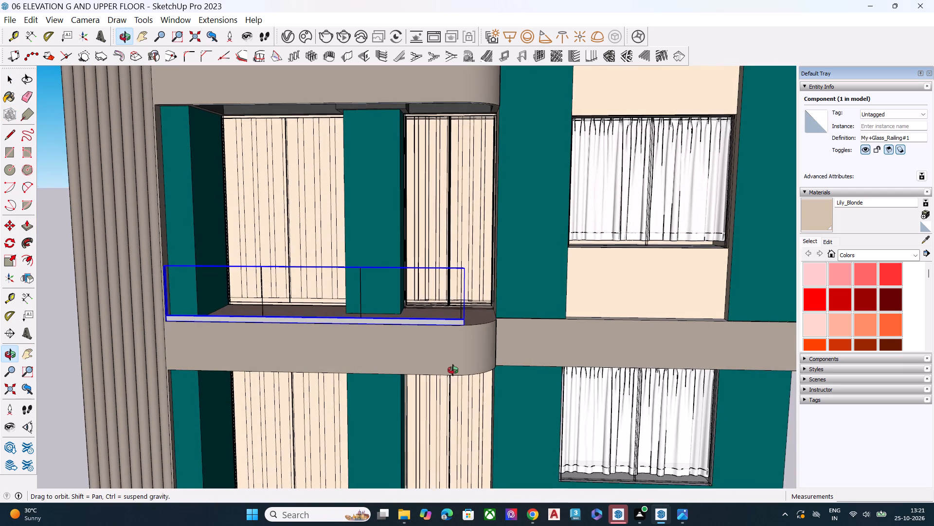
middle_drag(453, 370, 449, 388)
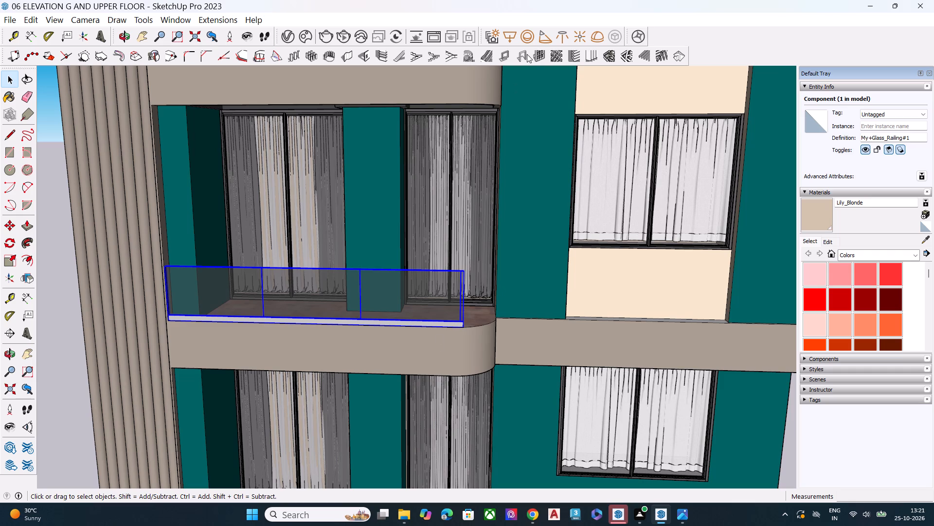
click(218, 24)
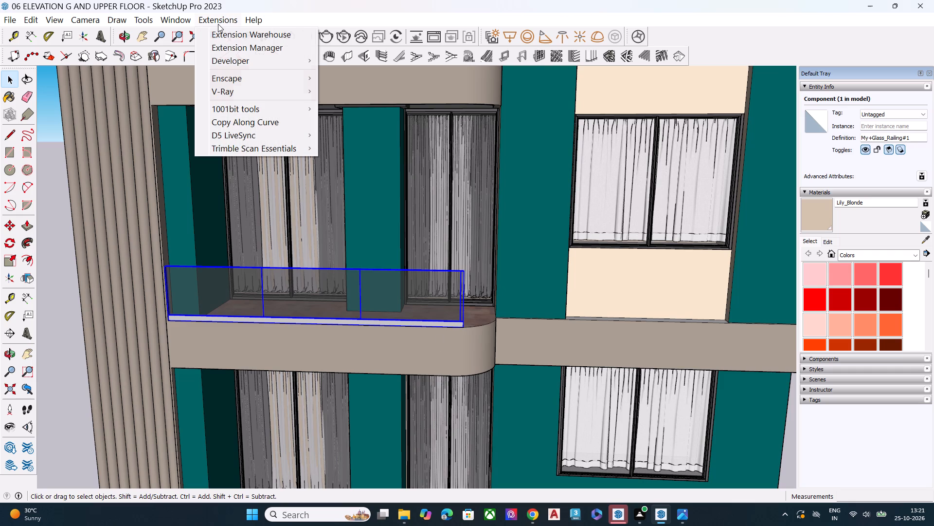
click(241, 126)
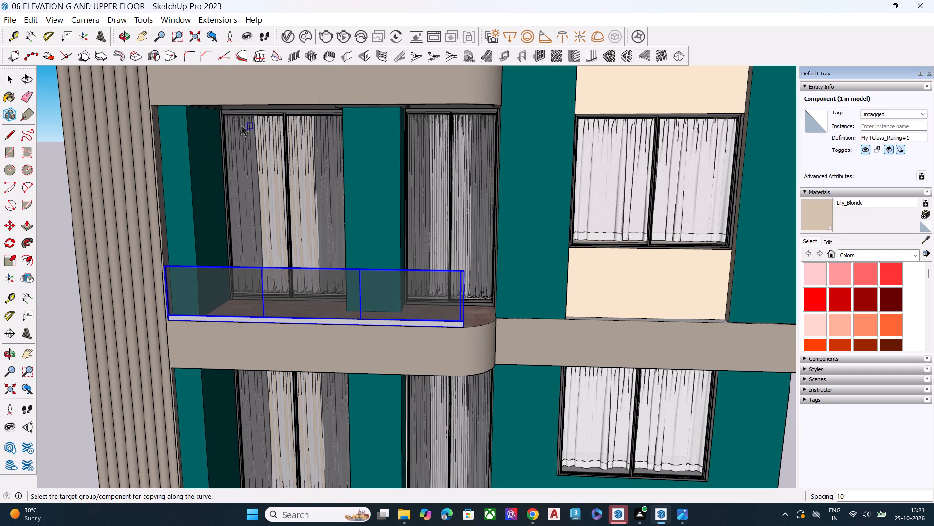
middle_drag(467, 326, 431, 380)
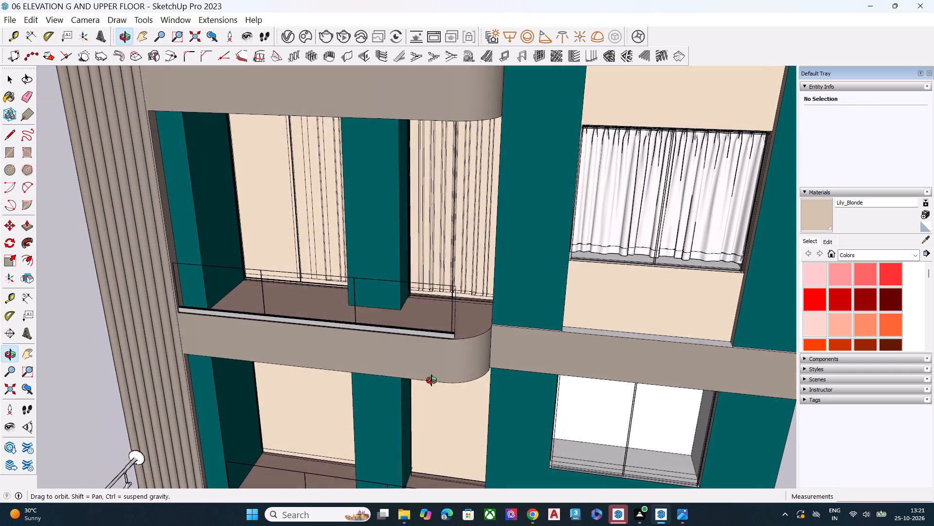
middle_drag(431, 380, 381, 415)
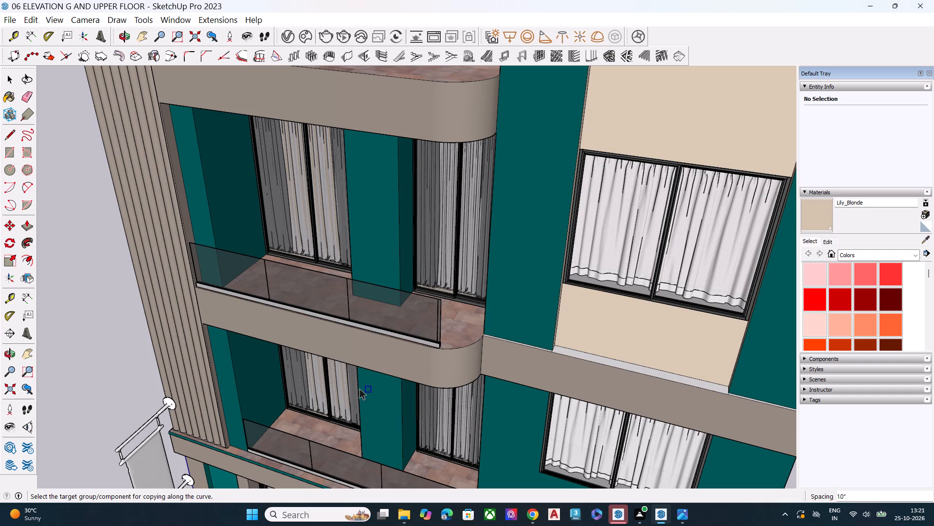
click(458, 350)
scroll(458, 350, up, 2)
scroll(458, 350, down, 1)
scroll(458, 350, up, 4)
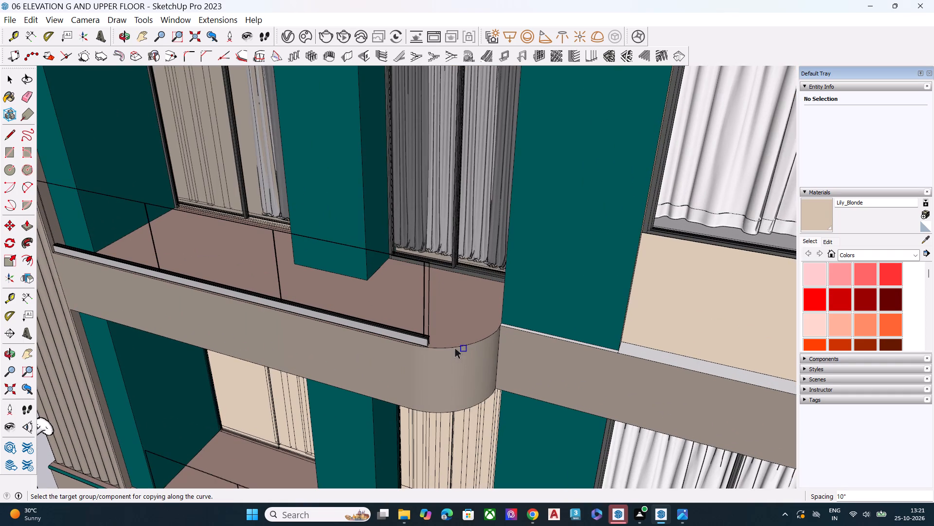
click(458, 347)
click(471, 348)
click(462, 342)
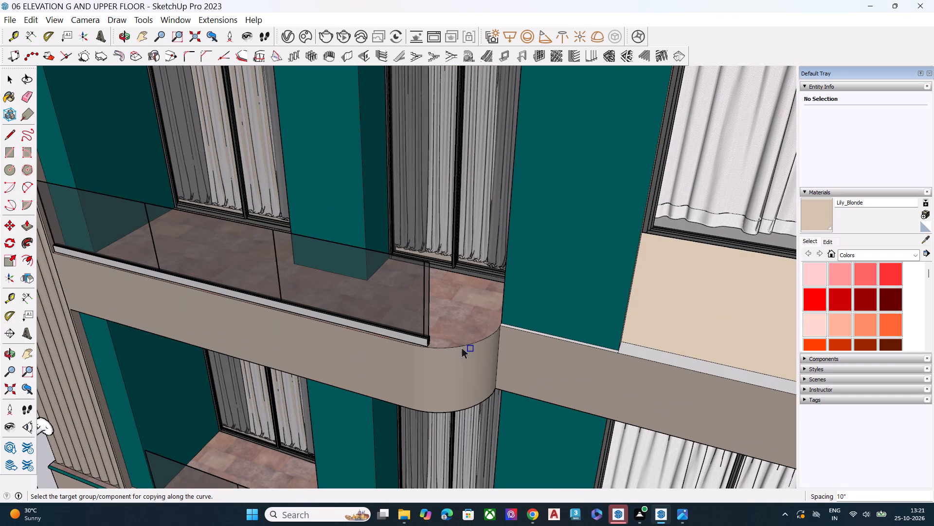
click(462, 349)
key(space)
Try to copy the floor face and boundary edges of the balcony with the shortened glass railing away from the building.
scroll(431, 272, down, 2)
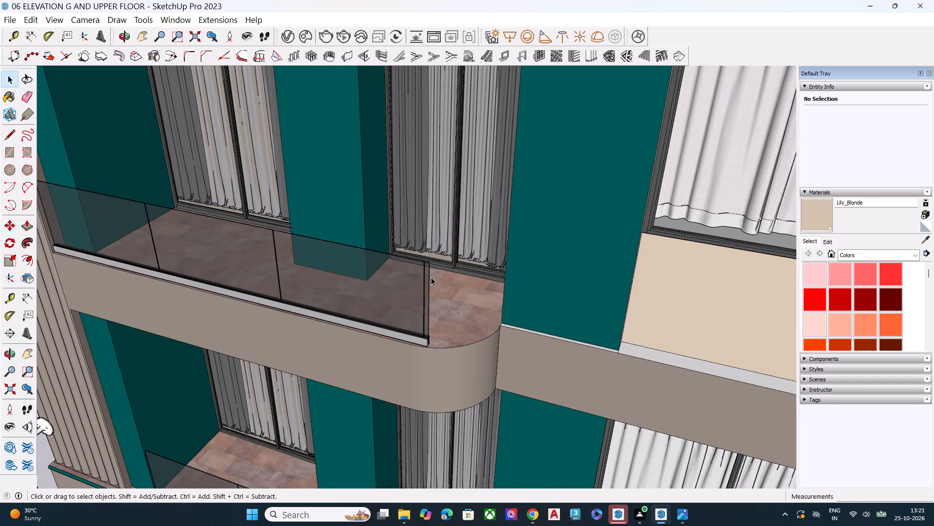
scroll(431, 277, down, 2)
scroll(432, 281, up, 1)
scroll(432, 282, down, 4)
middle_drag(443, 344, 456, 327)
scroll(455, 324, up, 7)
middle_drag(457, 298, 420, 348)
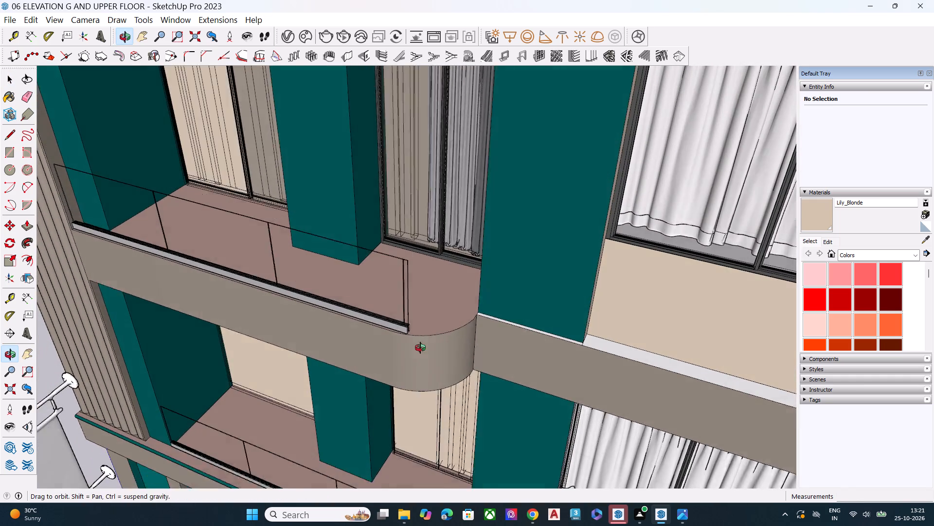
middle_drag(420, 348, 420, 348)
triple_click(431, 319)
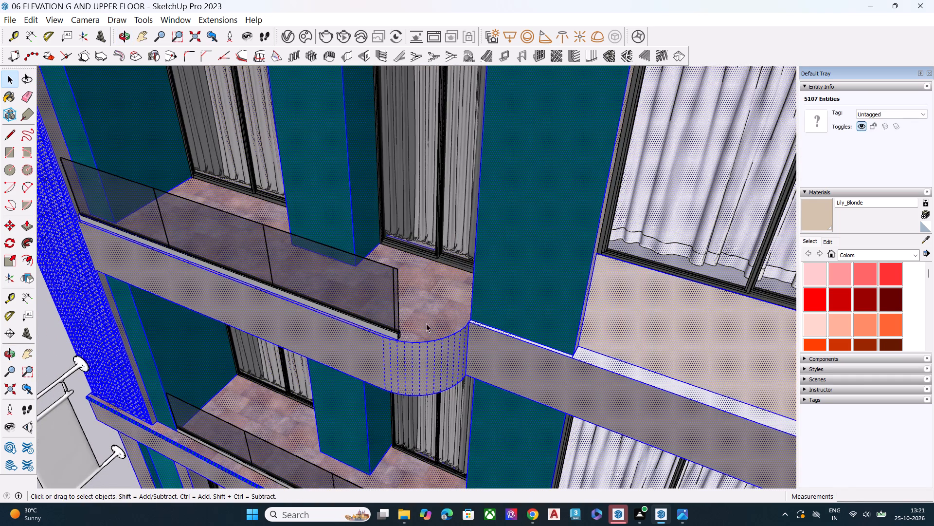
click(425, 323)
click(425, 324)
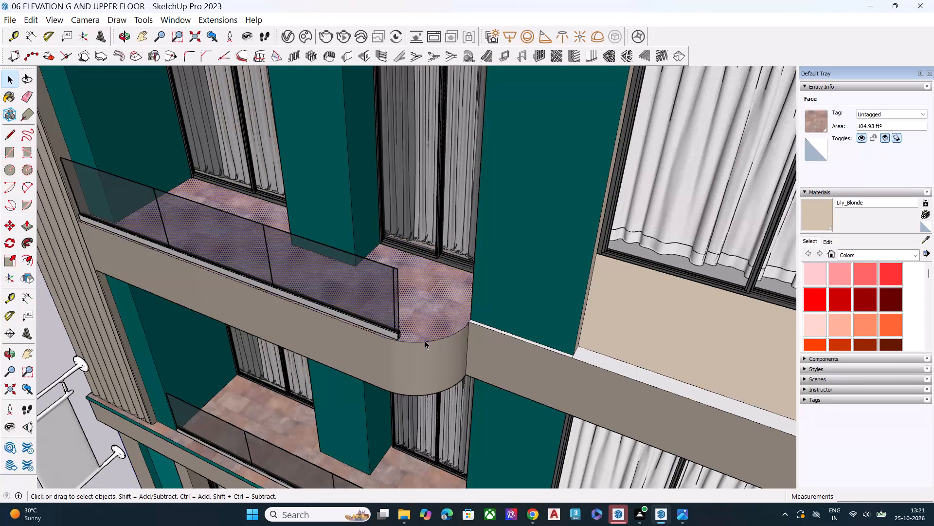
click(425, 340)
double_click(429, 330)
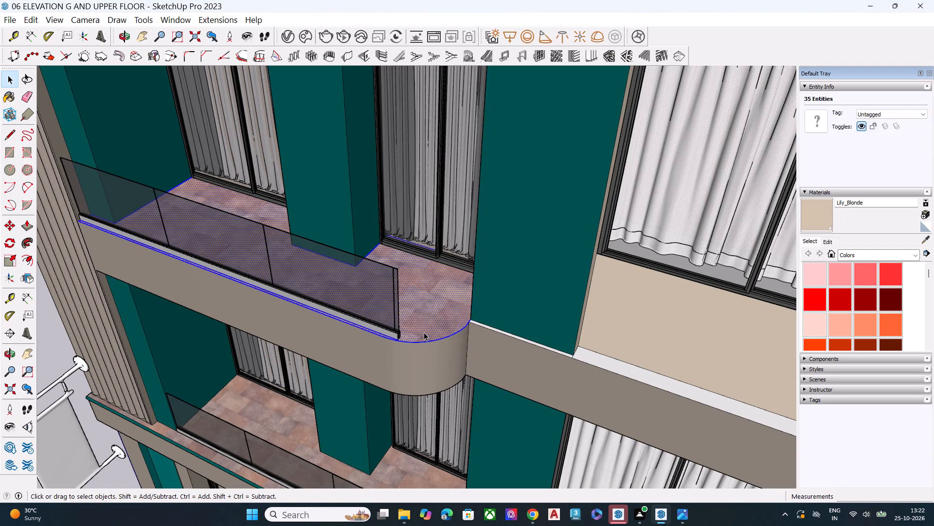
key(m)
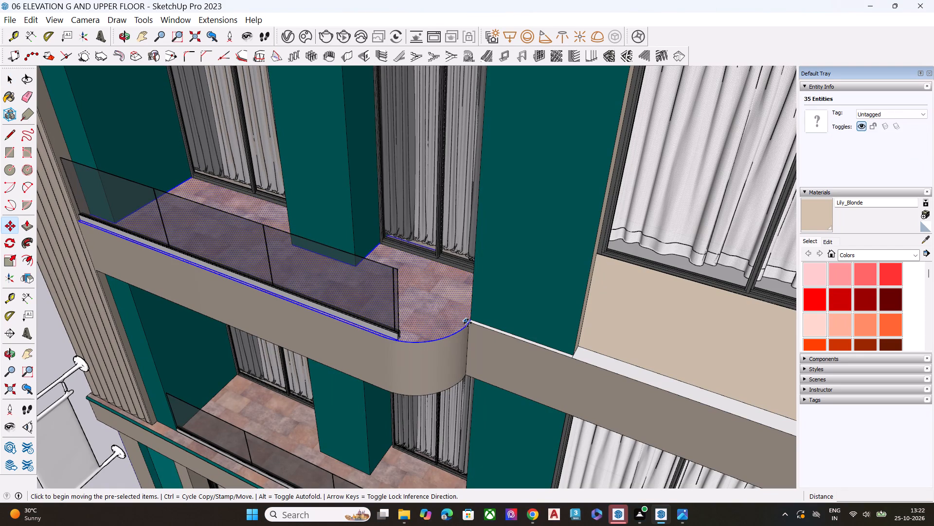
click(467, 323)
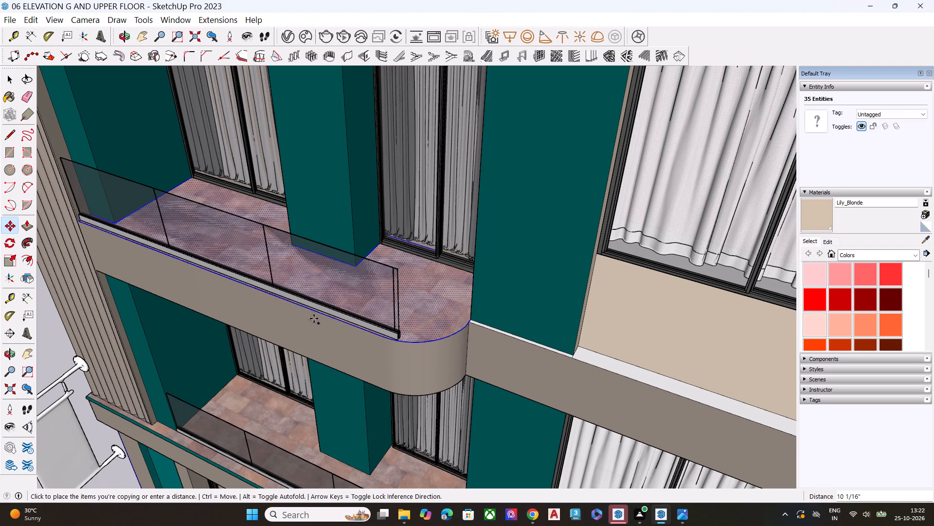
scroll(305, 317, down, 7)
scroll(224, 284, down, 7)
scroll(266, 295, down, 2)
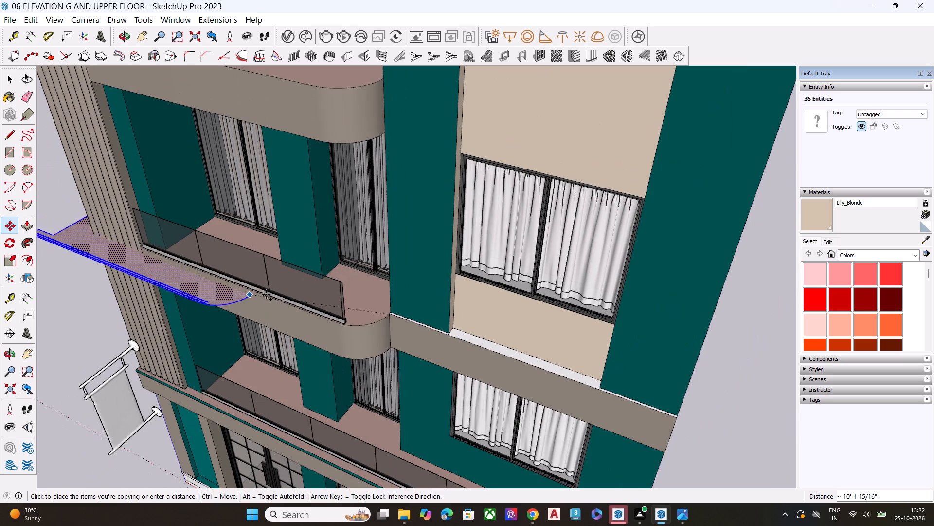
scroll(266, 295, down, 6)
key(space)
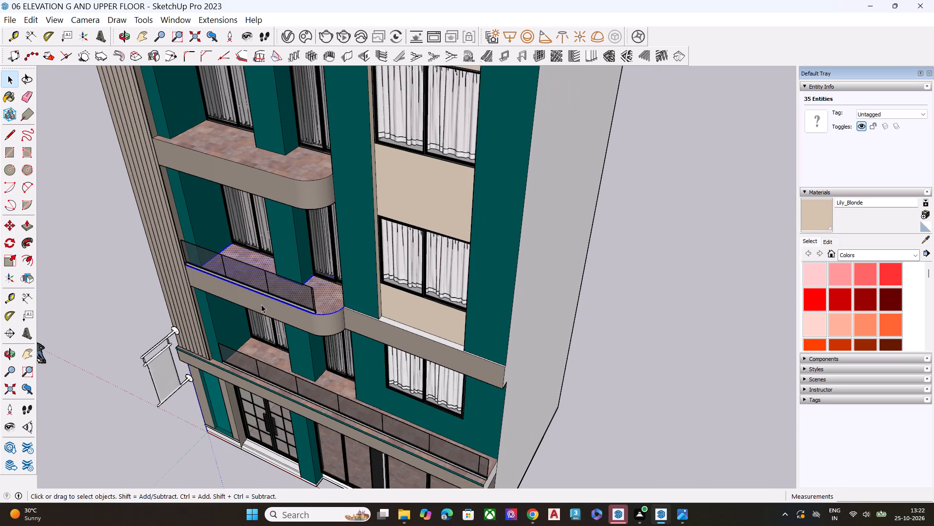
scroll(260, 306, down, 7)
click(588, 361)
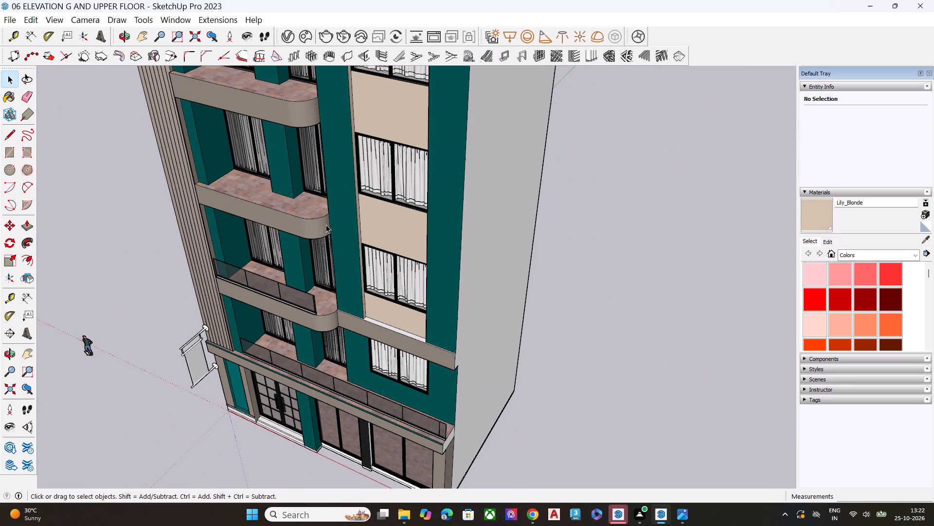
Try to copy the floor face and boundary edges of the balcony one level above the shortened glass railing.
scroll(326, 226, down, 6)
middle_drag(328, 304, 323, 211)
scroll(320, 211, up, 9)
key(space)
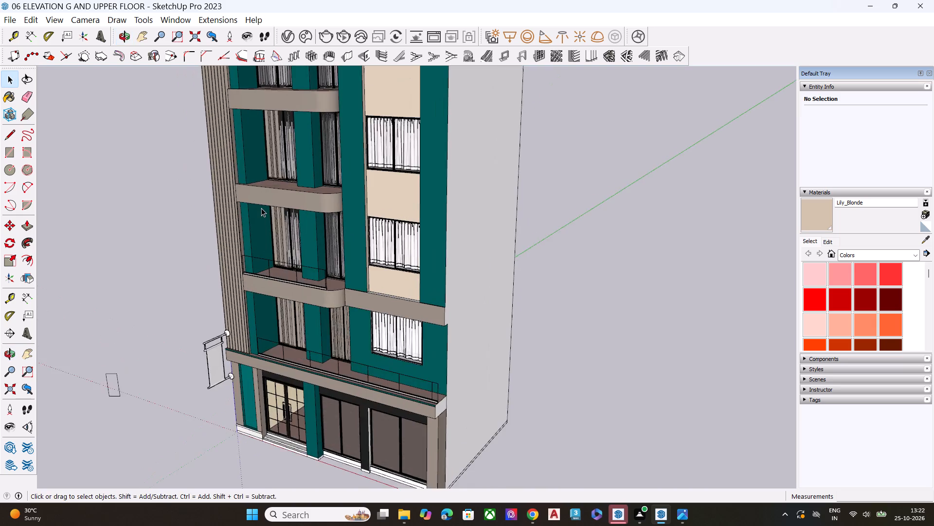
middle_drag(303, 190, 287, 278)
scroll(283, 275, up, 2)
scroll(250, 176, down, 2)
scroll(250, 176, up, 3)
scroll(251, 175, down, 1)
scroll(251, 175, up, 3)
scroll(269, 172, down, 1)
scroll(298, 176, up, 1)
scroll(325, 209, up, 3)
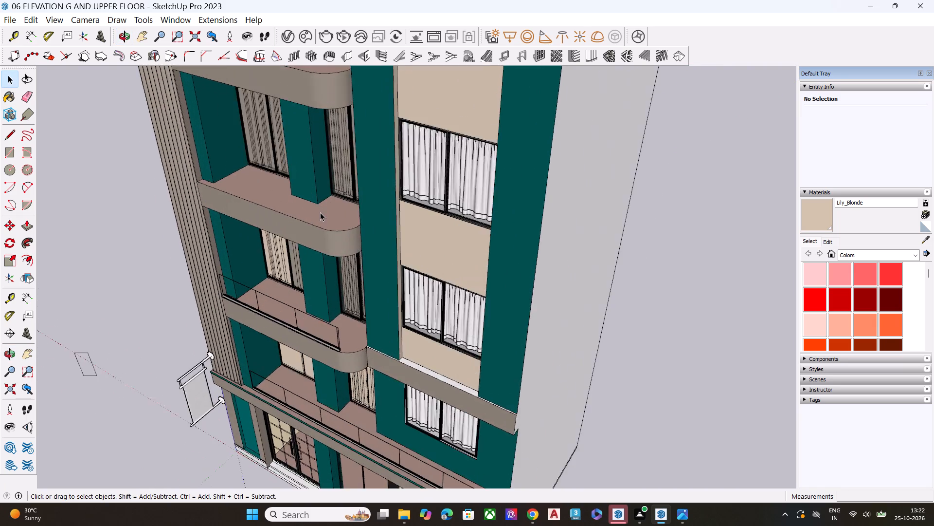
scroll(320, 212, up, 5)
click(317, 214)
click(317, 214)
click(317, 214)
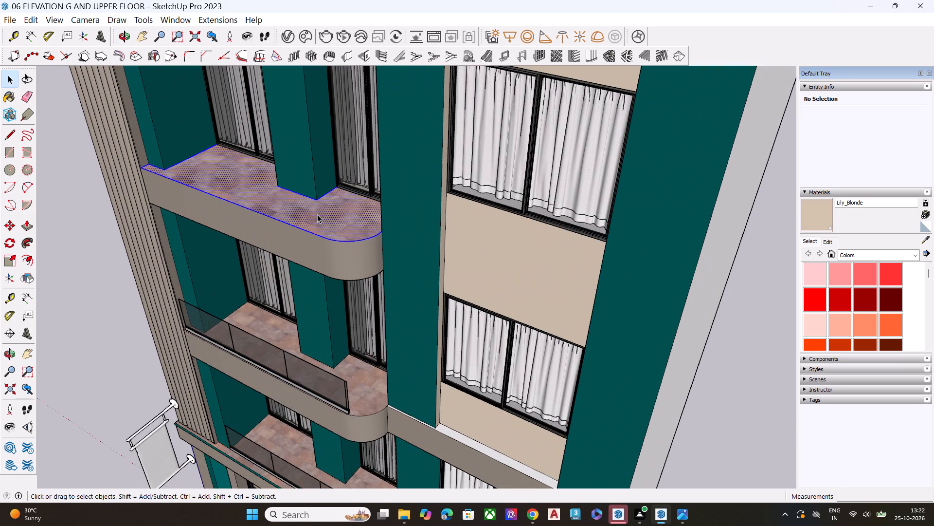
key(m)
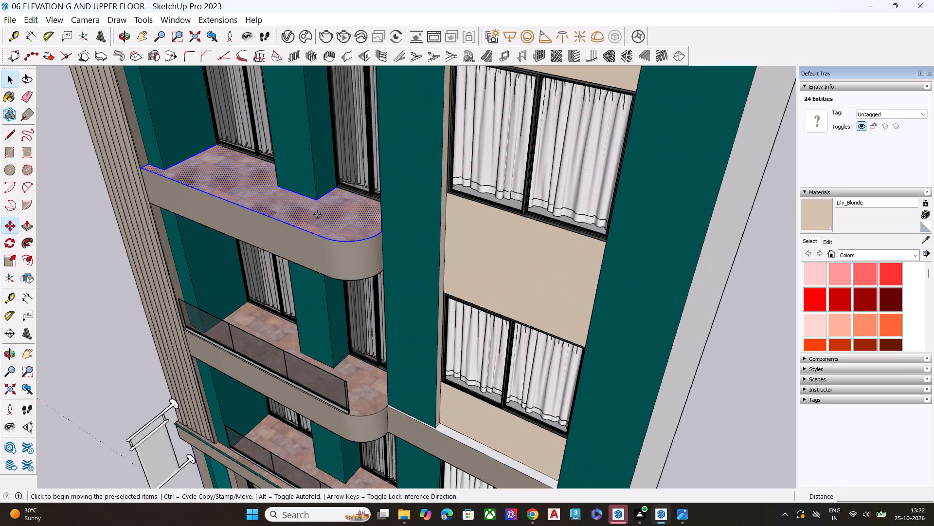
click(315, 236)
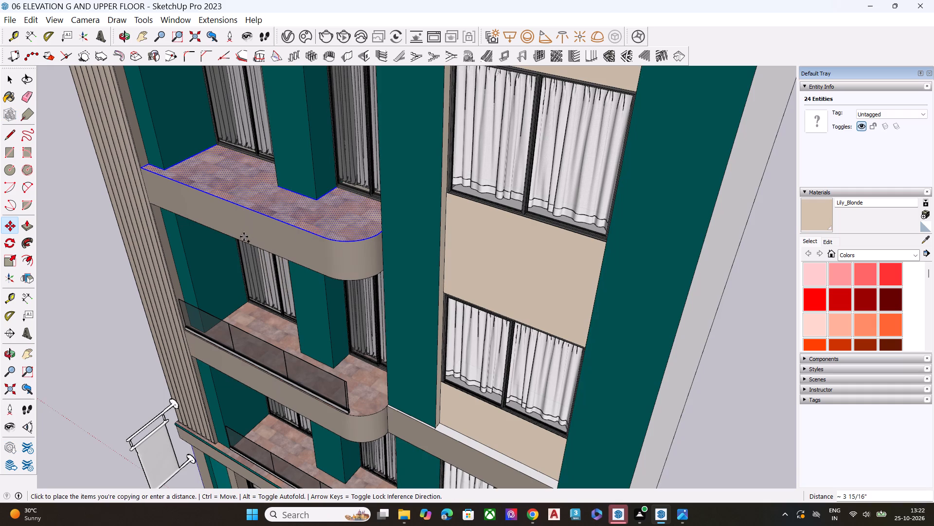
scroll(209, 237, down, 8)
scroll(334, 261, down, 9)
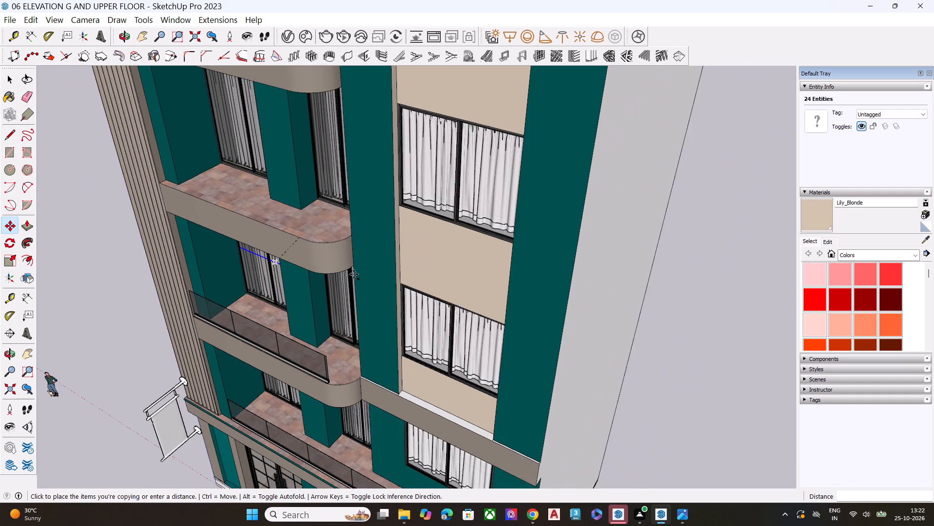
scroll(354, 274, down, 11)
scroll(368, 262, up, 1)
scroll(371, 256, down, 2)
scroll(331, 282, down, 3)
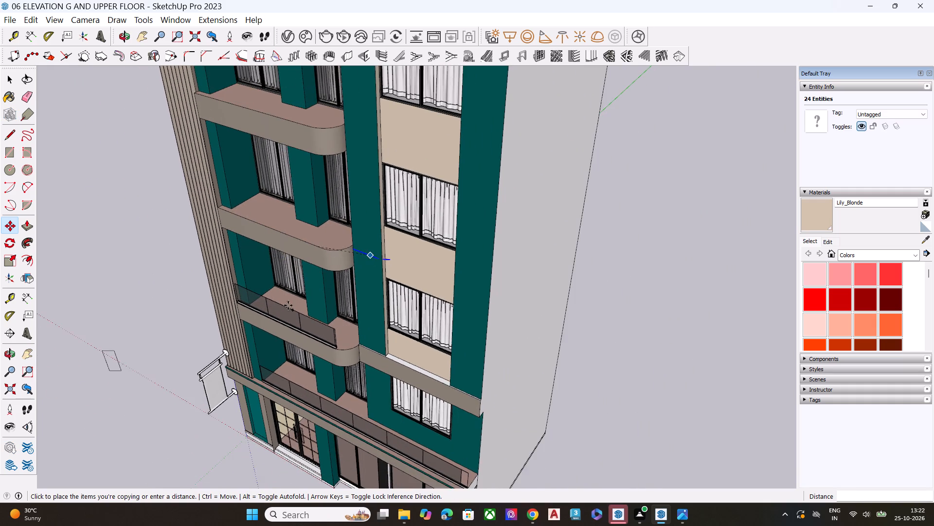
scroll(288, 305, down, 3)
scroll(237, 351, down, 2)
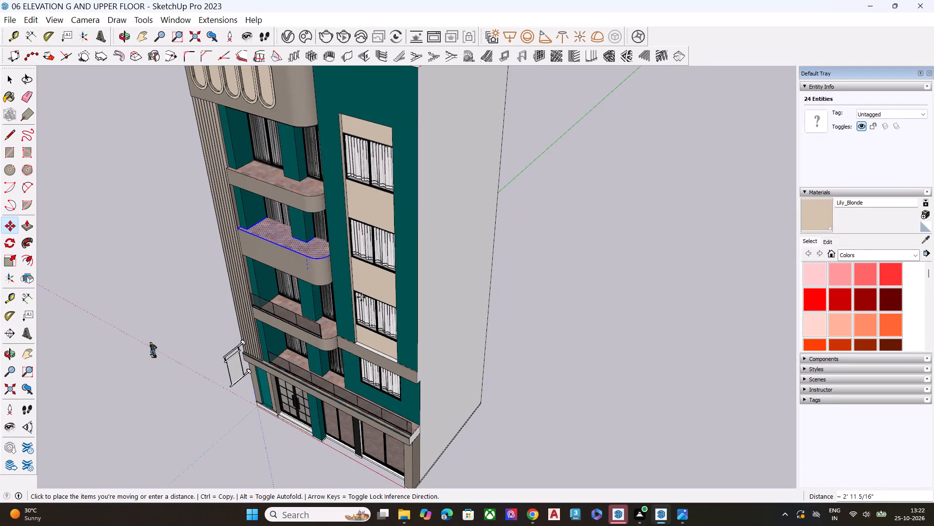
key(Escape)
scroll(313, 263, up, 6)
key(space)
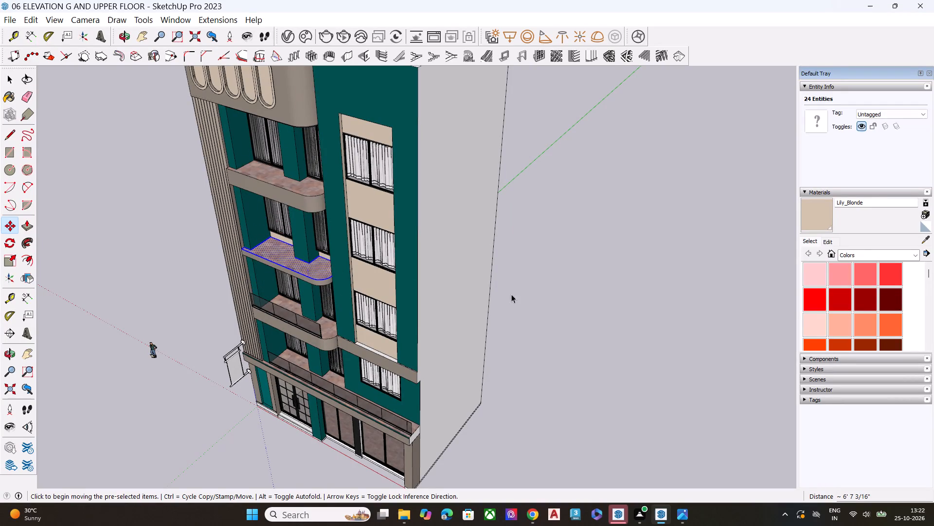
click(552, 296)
Copy the floor face and boundary edges of the balcony above the shortened railing to open space about 142' from the building.
middle_drag(368, 312, 382, 223)
scroll(382, 223, up, 1)
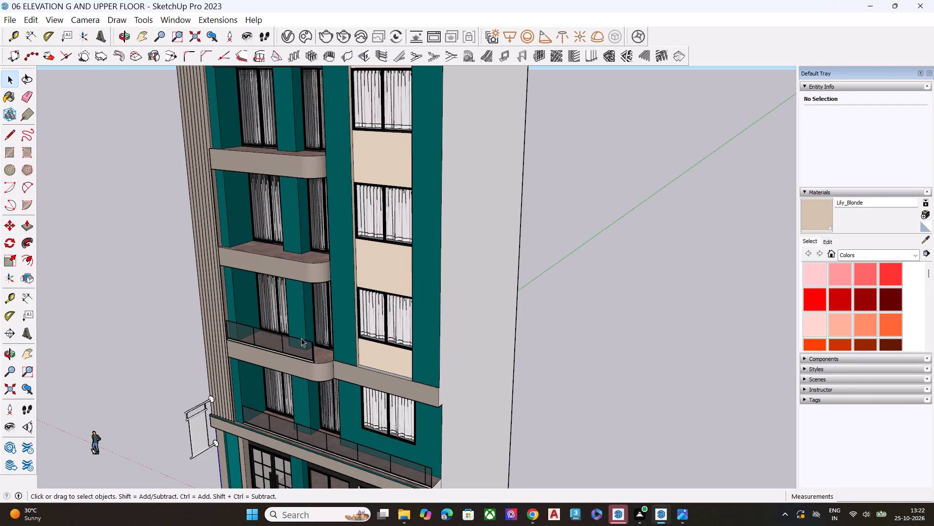
scroll(304, 259, up, 5)
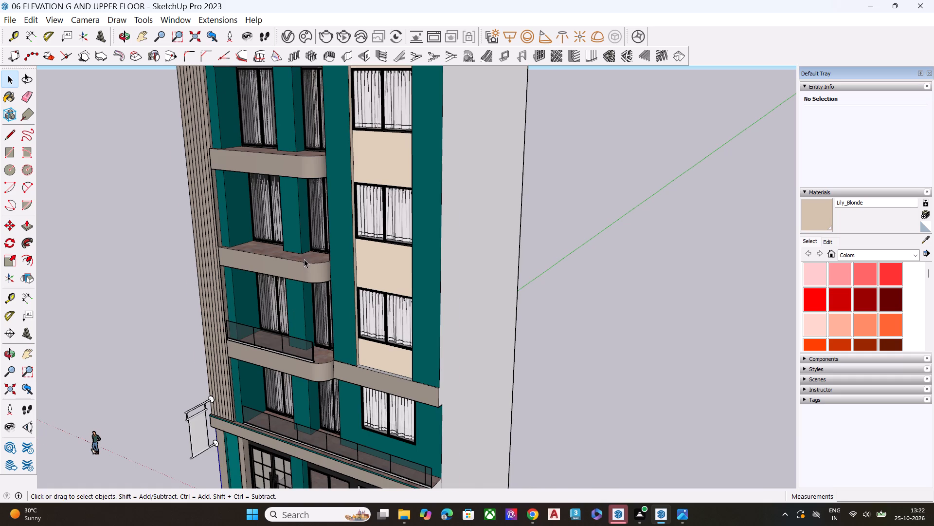
scroll(304, 259, up, 4)
click(314, 262)
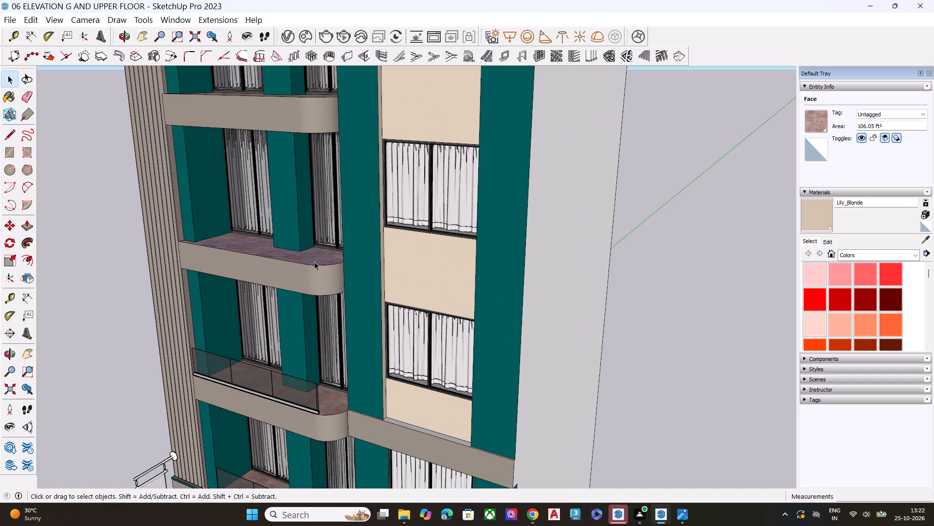
click(314, 262)
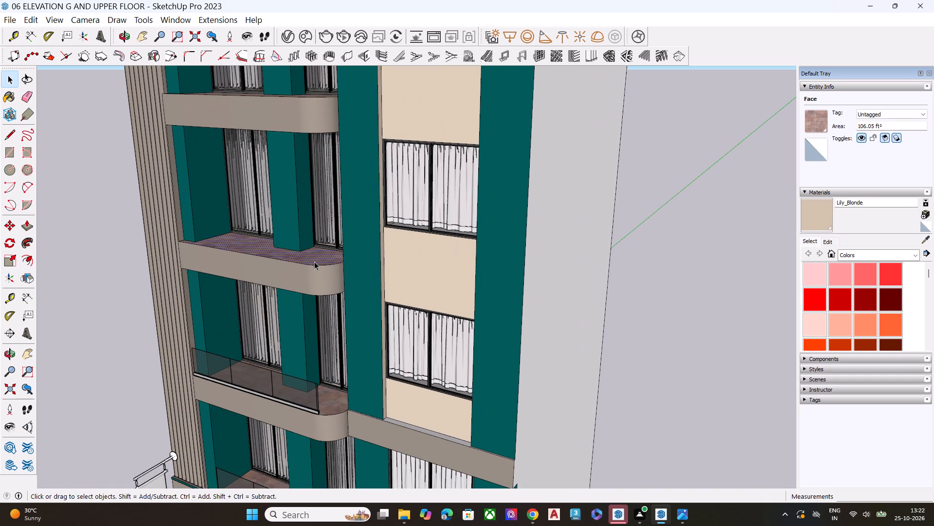
click(314, 262)
double_click(314, 262)
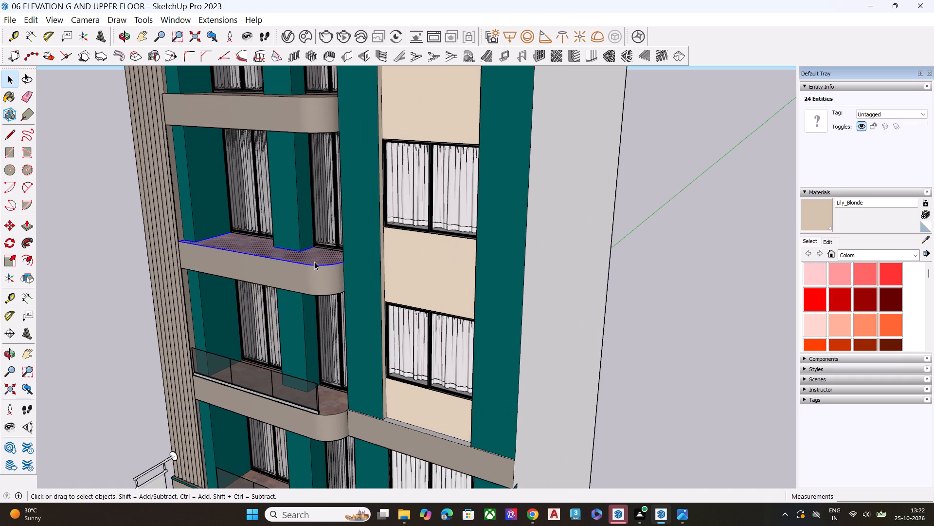
key(m)
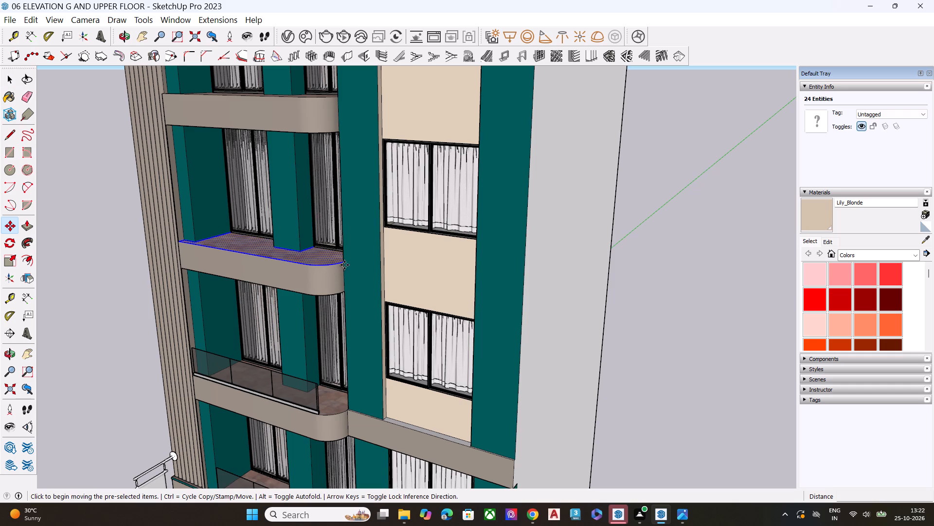
click(344, 263)
scroll(183, 297, down, 2)
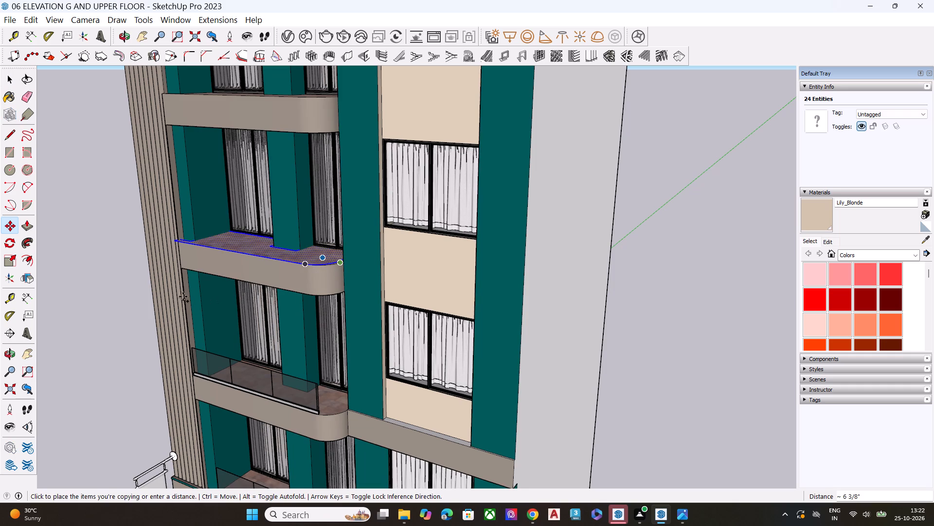
scroll(183, 297, down, 8)
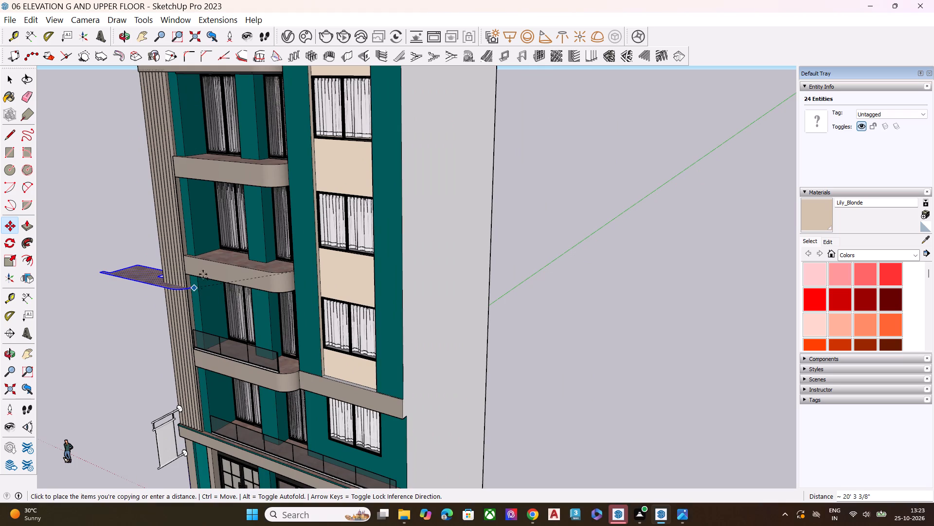
scroll(315, 204, down, 6)
scroll(451, 268, down, 8)
scroll(478, 234, down, 8)
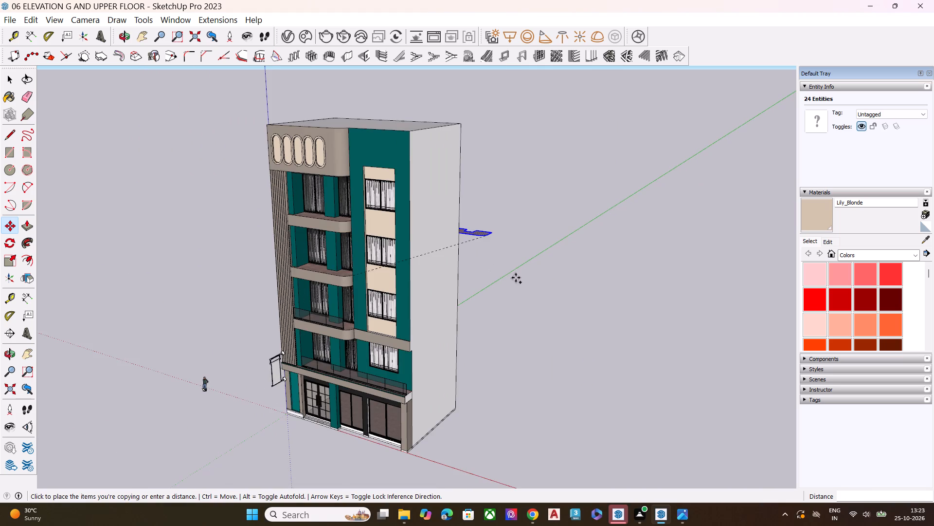
scroll(516, 301, down, 7)
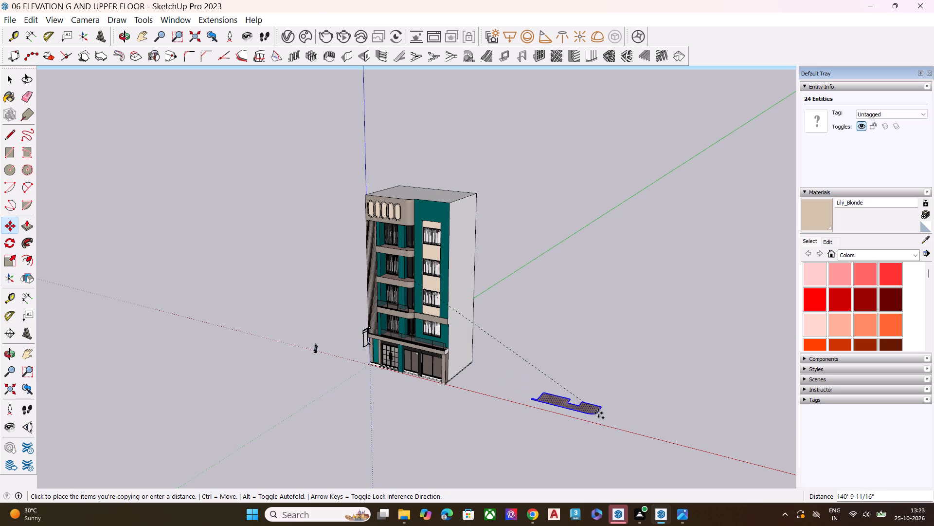
click(606, 413)
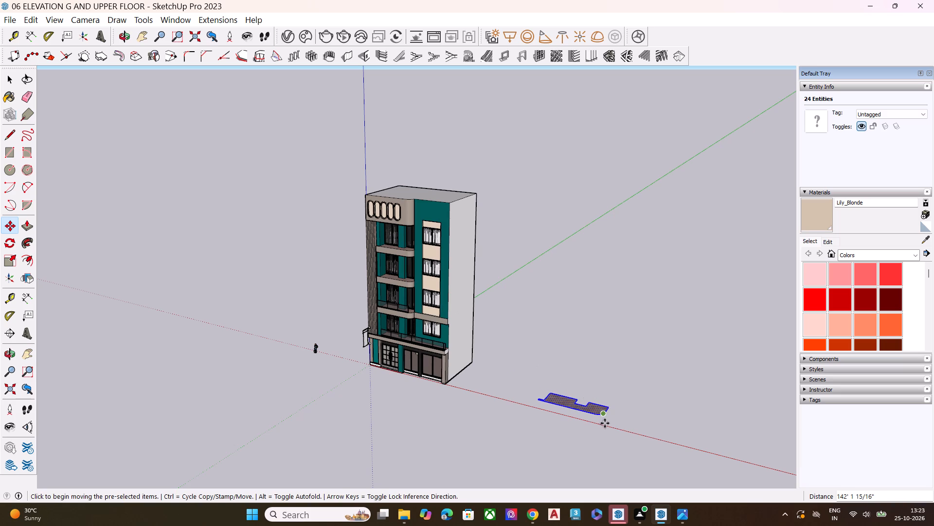
key(space)
Copy the shortened glass railing from its balcony onto the straight outer edge of the copied floor, ending where the curve starts.
scroll(620, 409, up, 5)
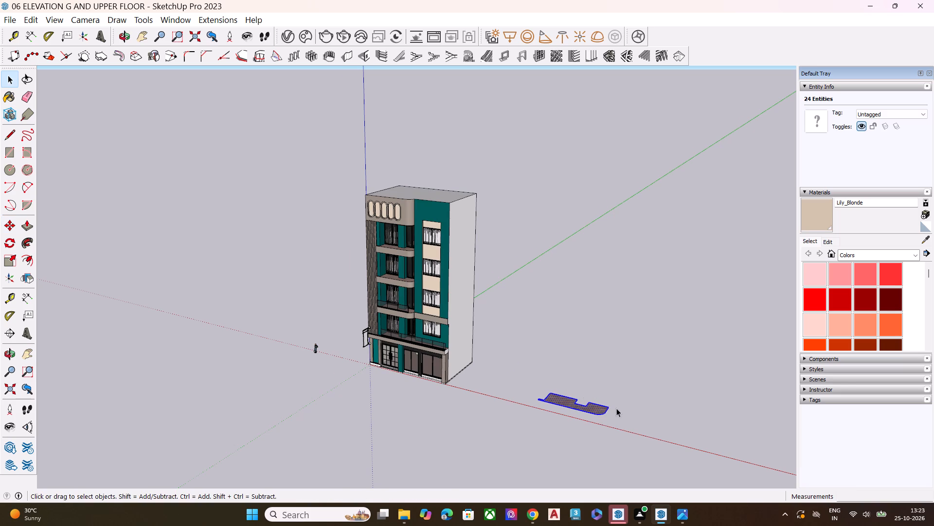
scroll(616, 408, up, 11)
middle_drag(537, 377, 548, 406)
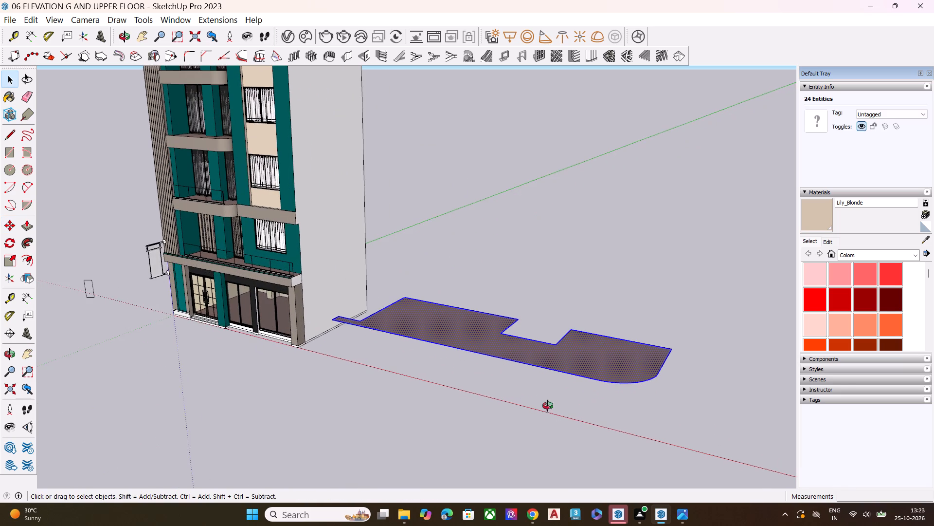
middle_drag(548, 406, 576, 436)
scroll(563, 418, up, 1)
scroll(411, 333, down, 8)
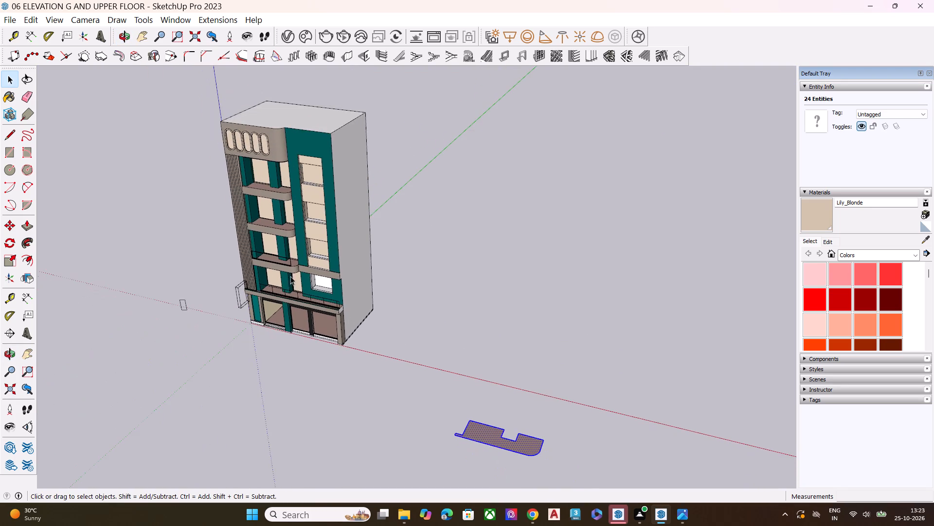
scroll(288, 274, up, 18)
scroll(283, 248, up, 4)
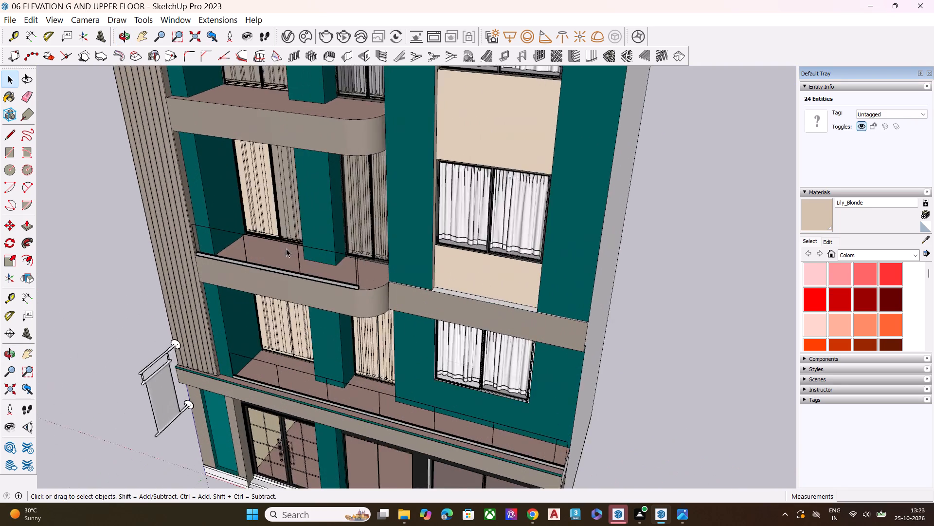
scroll(286, 248, up, 4)
click(301, 254)
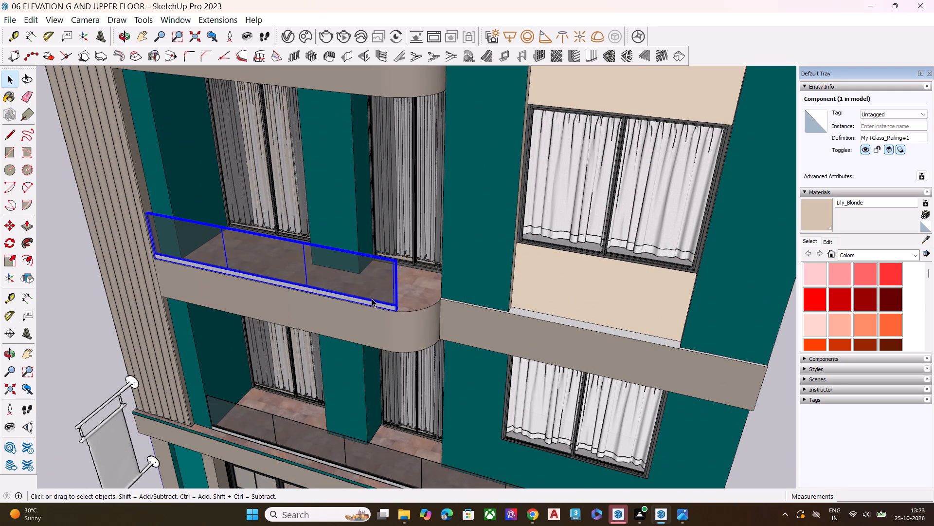
key(m)
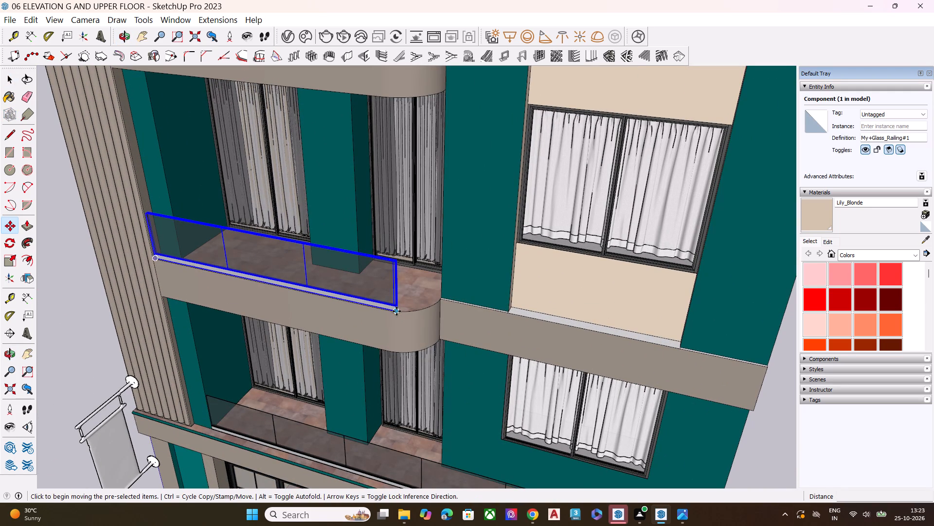
click(396, 311)
scroll(287, 269, down, 7)
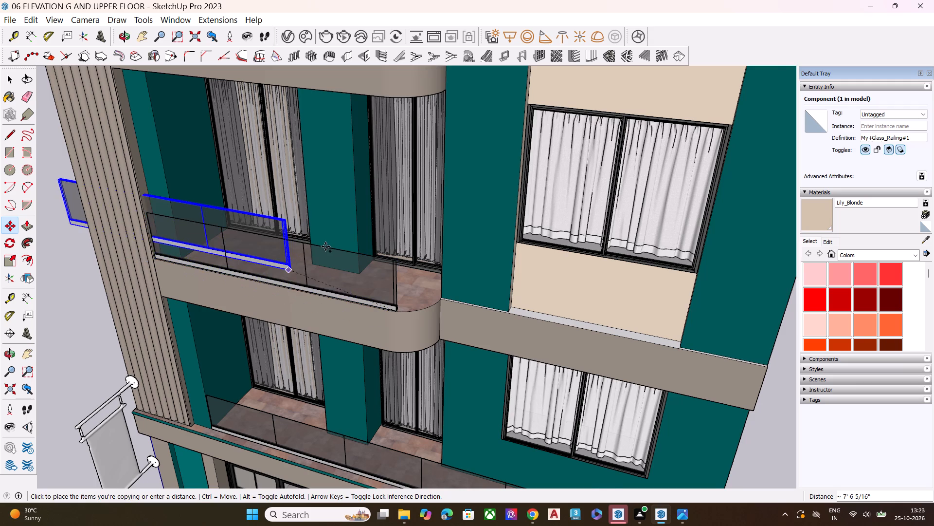
scroll(326, 248, down, 19)
scroll(330, 254, up, 1)
scroll(328, 262, down, 5)
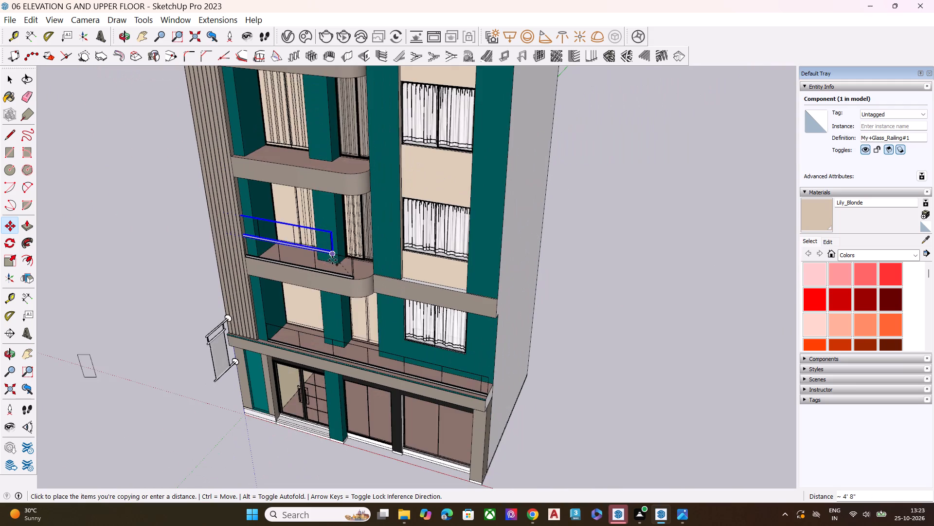
scroll(332, 260, down, 2)
scroll(341, 258, up, 1)
scroll(347, 246, down, 9)
scroll(341, 253, up, 1)
scroll(341, 253, down, 12)
scroll(347, 264, up, 1)
scroll(359, 267, down, 1)
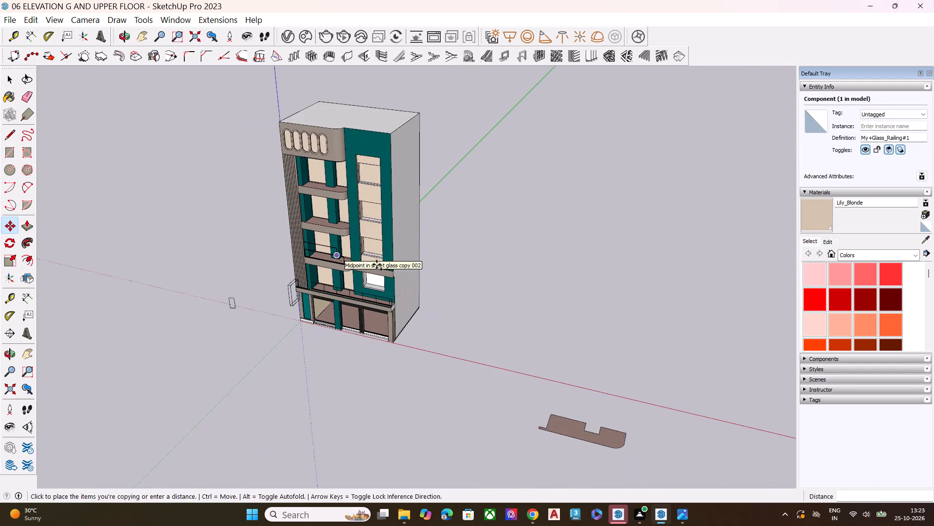
scroll(425, 336, down, 1)
scroll(548, 420, up, 5)
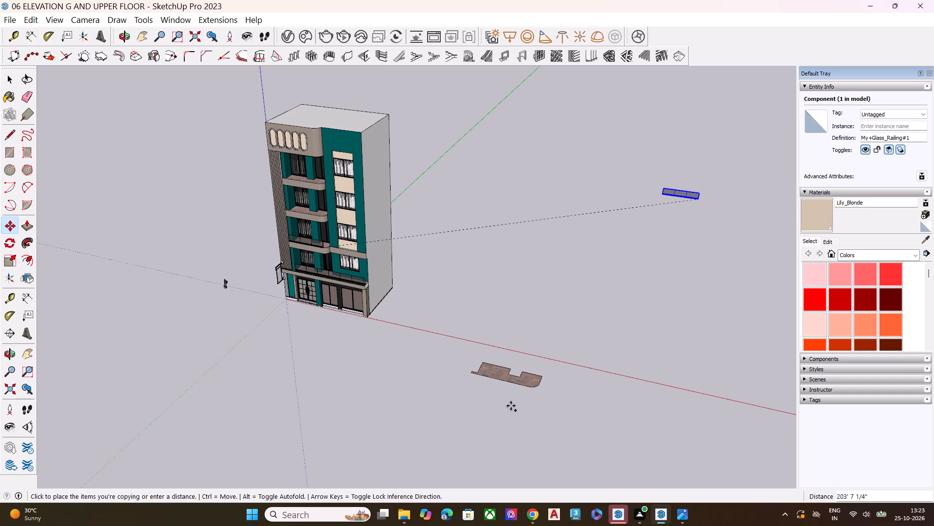
scroll(510, 404, up, 1)
scroll(510, 404, down, 1)
scroll(510, 404, up, 15)
scroll(556, 396, up, 1)
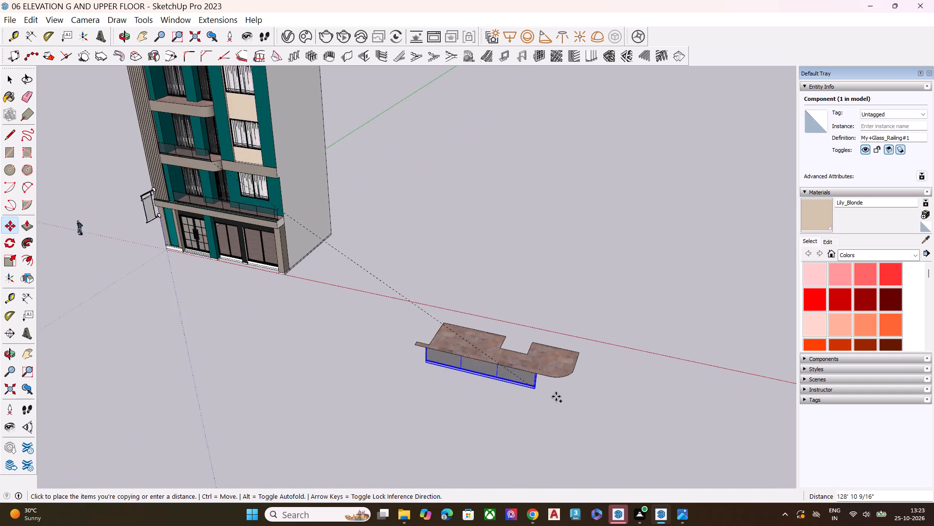
scroll(556, 396, up, 4)
scroll(556, 396, down, 1)
scroll(546, 390, up, 1)
middle_drag(548, 335, 337, 290)
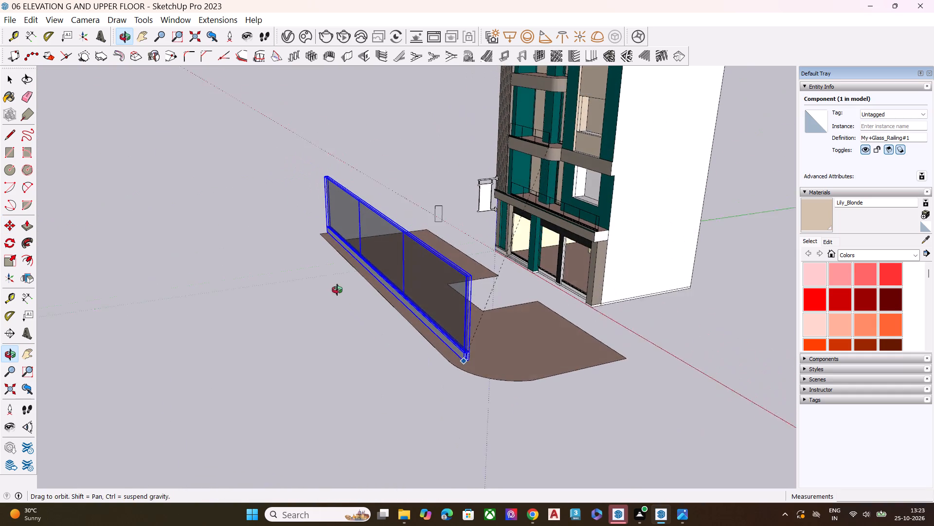
middle_drag(337, 290, 337, 289)
scroll(458, 362, up, 6)
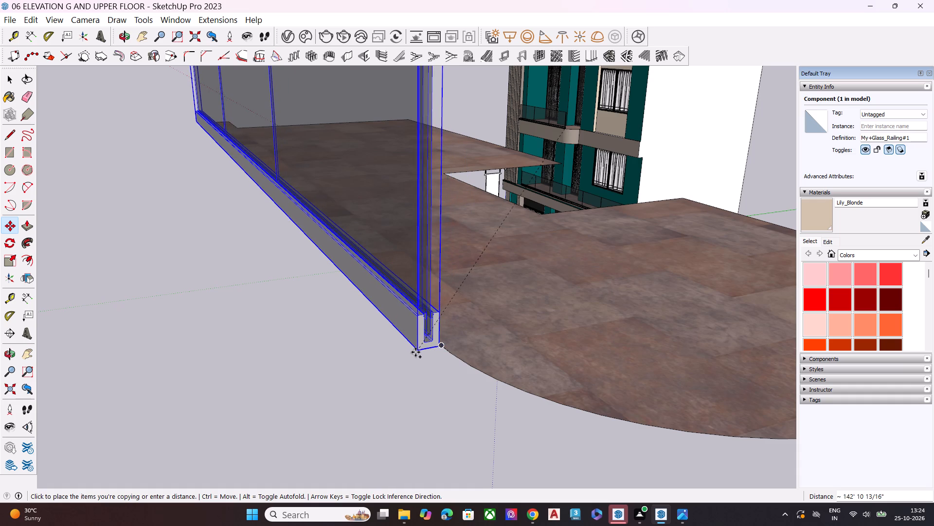
click(415, 352)
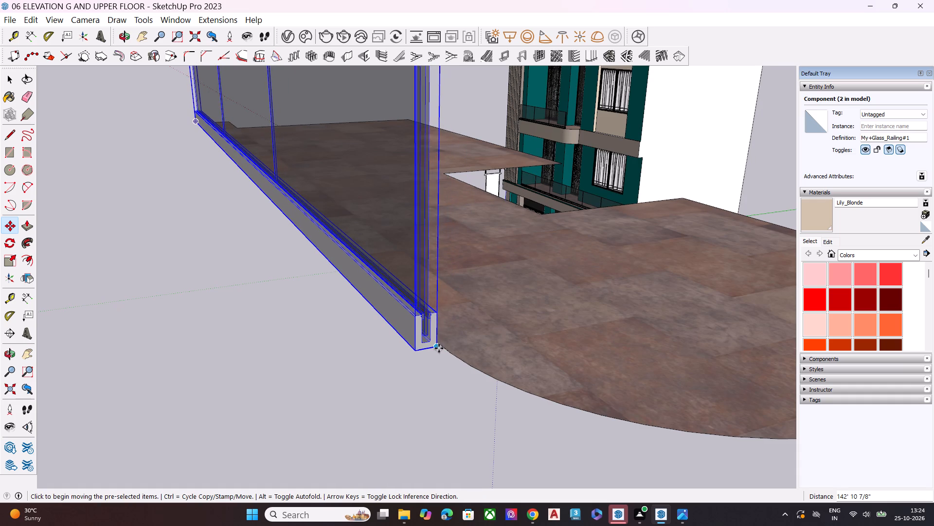
Move the copied glass railing outward along the green axis, clear of the copied floor's outer edge.
click(439, 348)
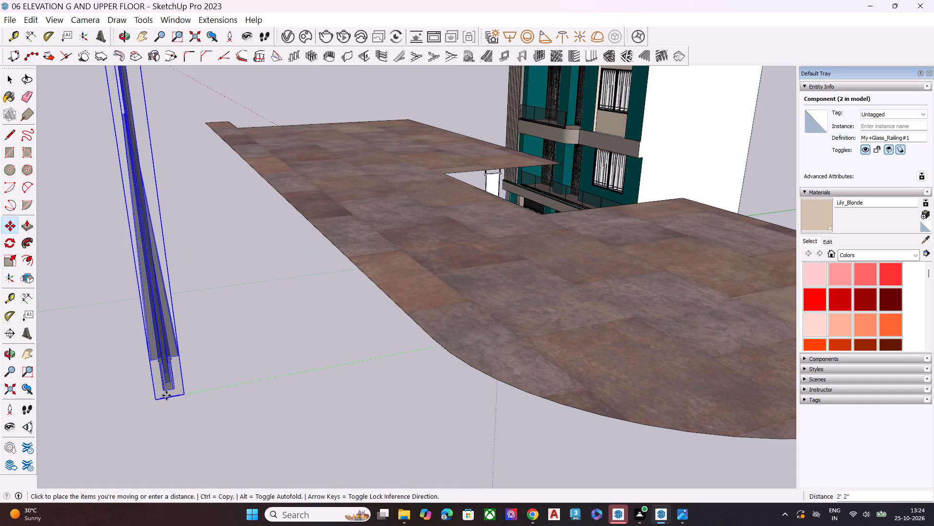
click(163, 396)
key(space)
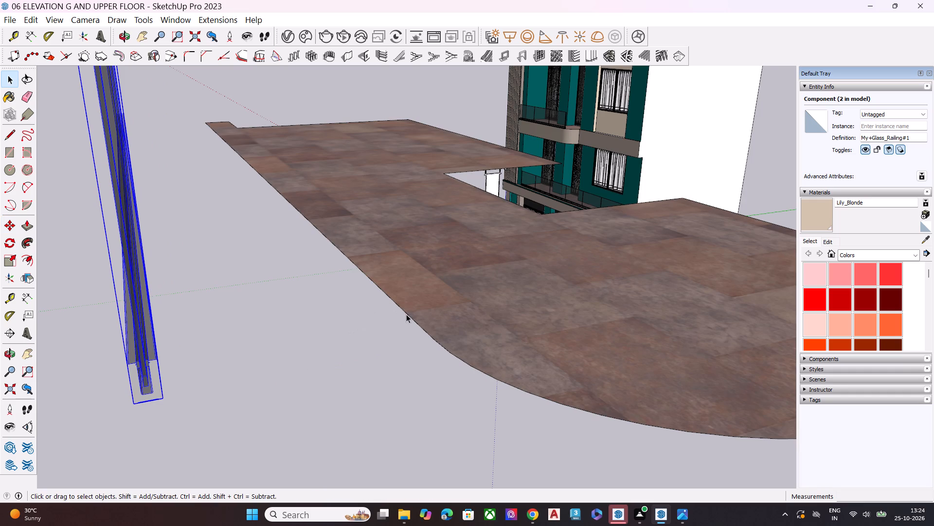
Delete the copied floor's tiled face, keeping its boundary edges as an outline.
click(406, 314)
middle_drag(487, 311, 422, 380)
double_click(535, 326)
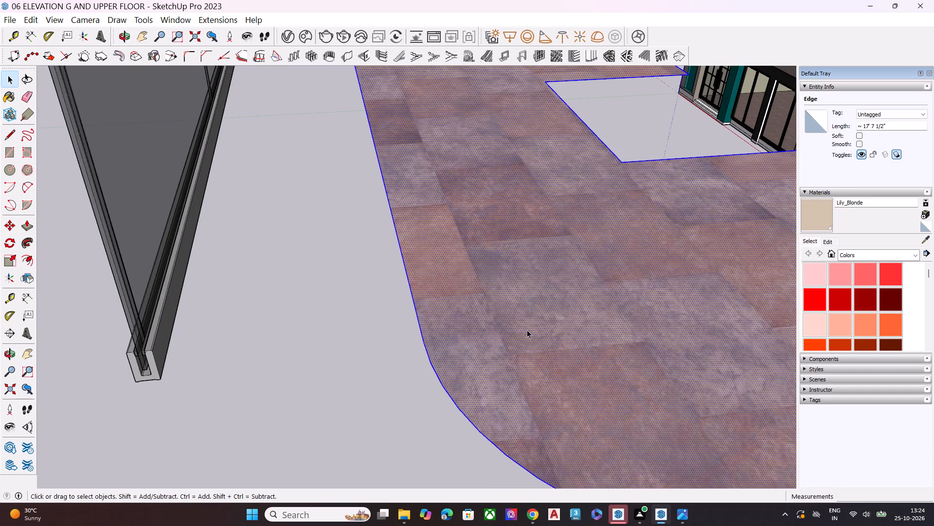
scroll(493, 338, down, 2)
scroll(472, 341, up, 1)
scroll(463, 342, down, 3)
click(517, 328)
click(532, 331)
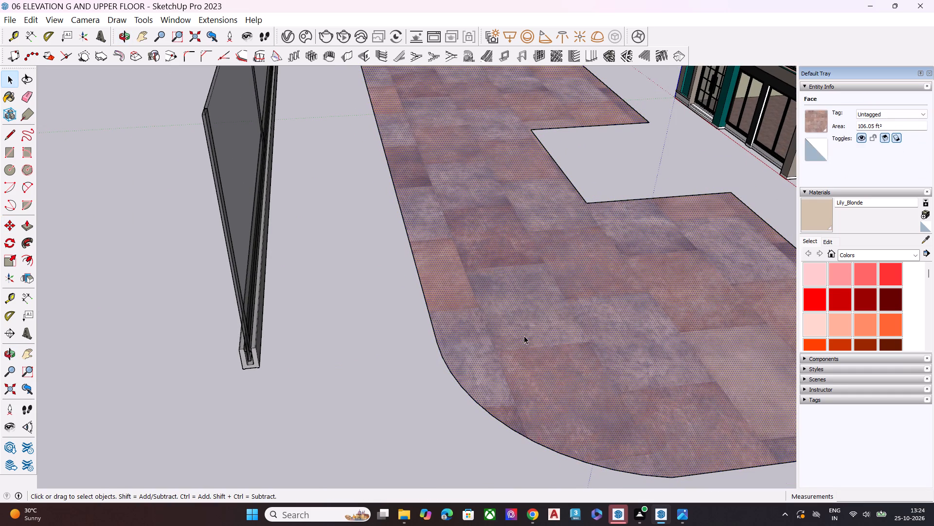
key(Delete)
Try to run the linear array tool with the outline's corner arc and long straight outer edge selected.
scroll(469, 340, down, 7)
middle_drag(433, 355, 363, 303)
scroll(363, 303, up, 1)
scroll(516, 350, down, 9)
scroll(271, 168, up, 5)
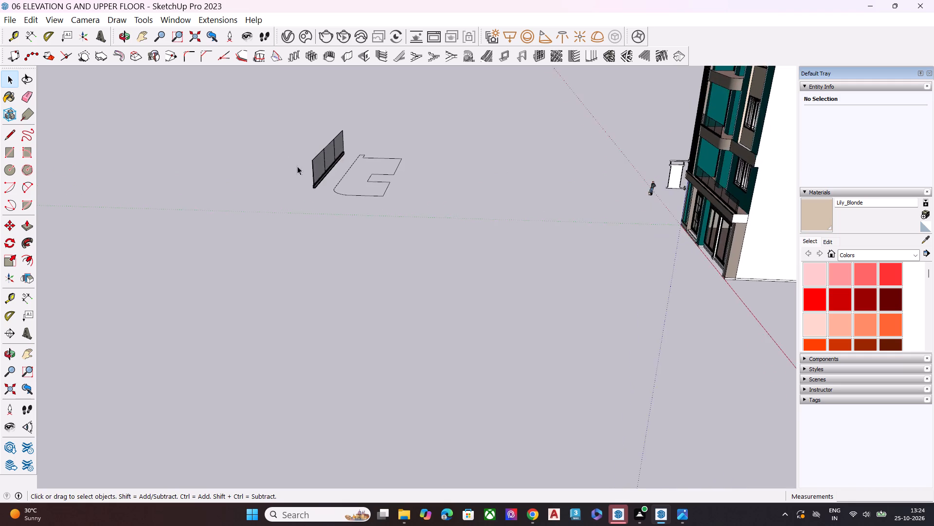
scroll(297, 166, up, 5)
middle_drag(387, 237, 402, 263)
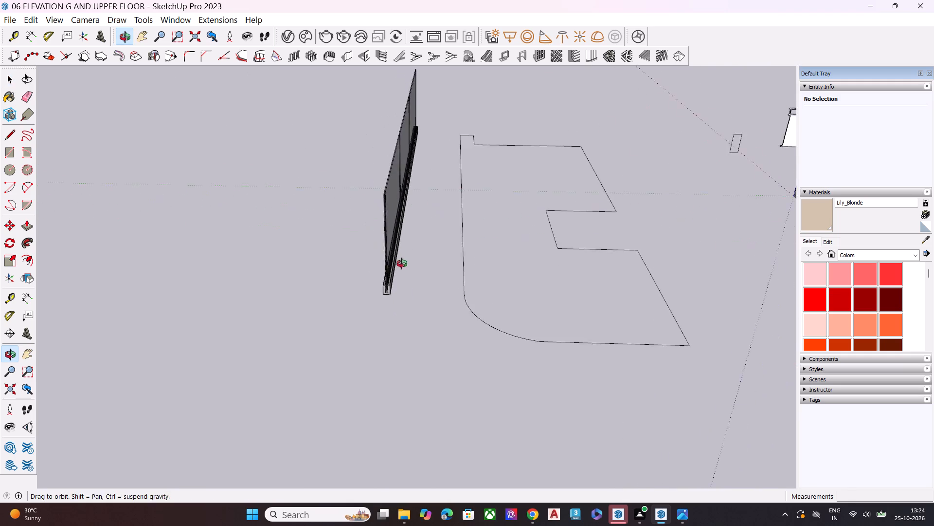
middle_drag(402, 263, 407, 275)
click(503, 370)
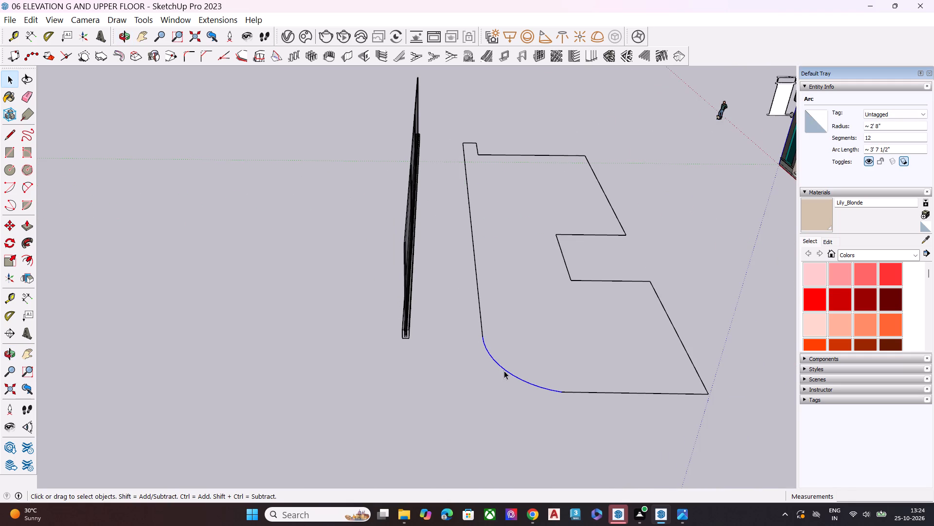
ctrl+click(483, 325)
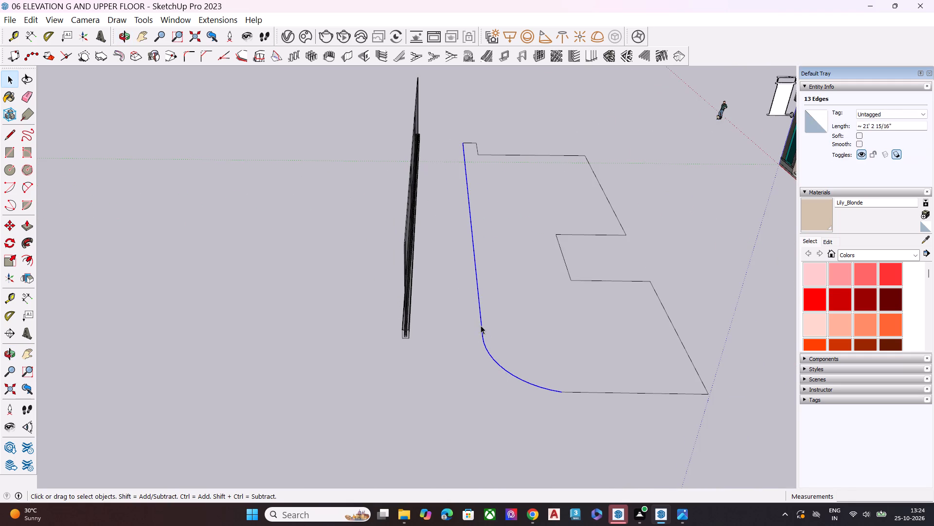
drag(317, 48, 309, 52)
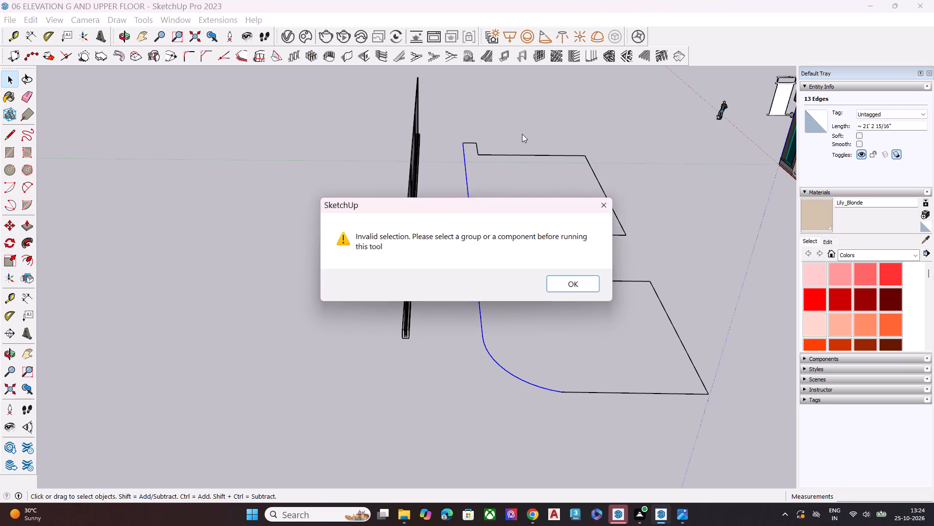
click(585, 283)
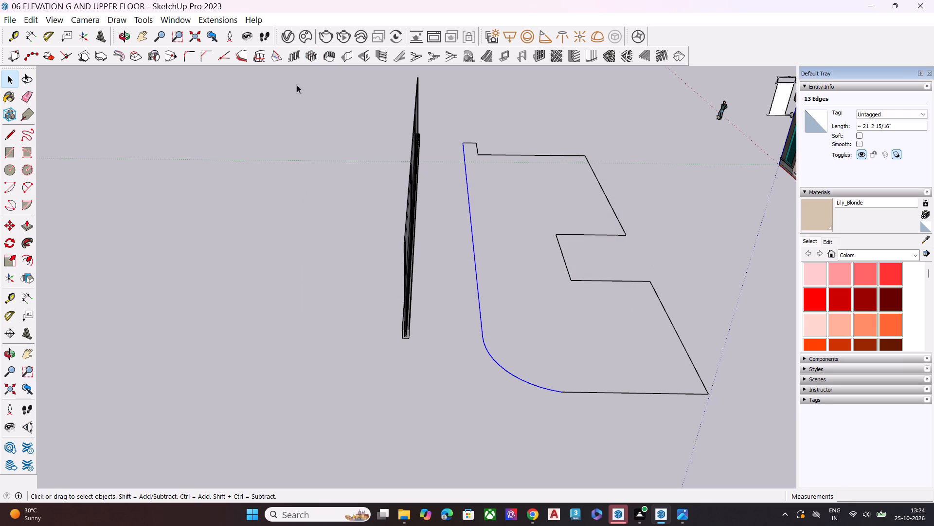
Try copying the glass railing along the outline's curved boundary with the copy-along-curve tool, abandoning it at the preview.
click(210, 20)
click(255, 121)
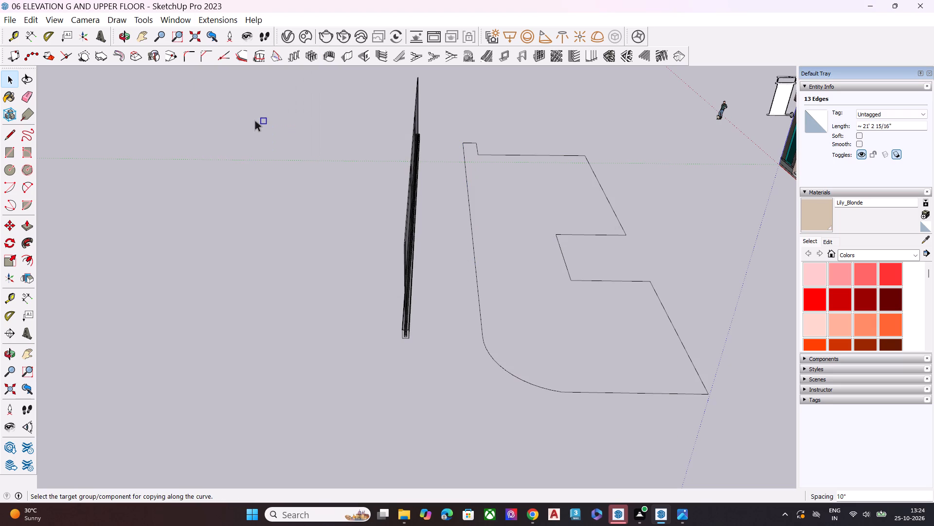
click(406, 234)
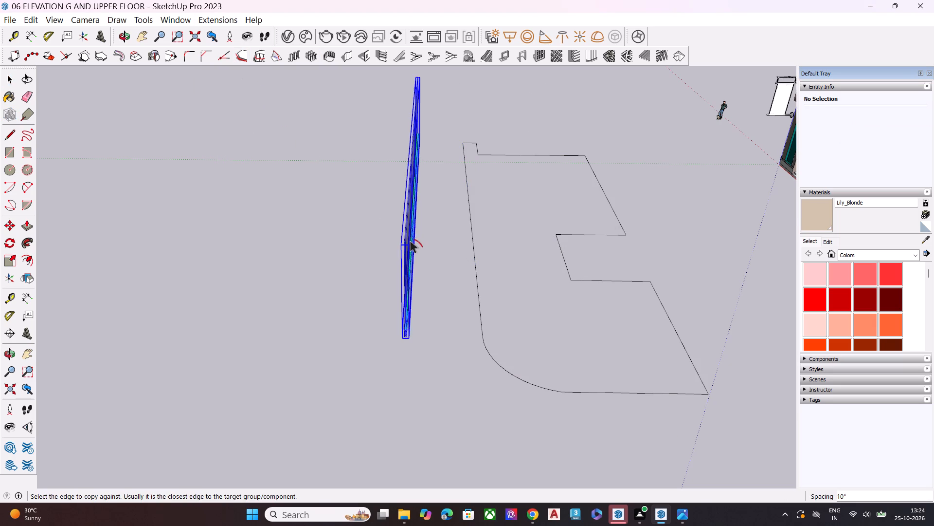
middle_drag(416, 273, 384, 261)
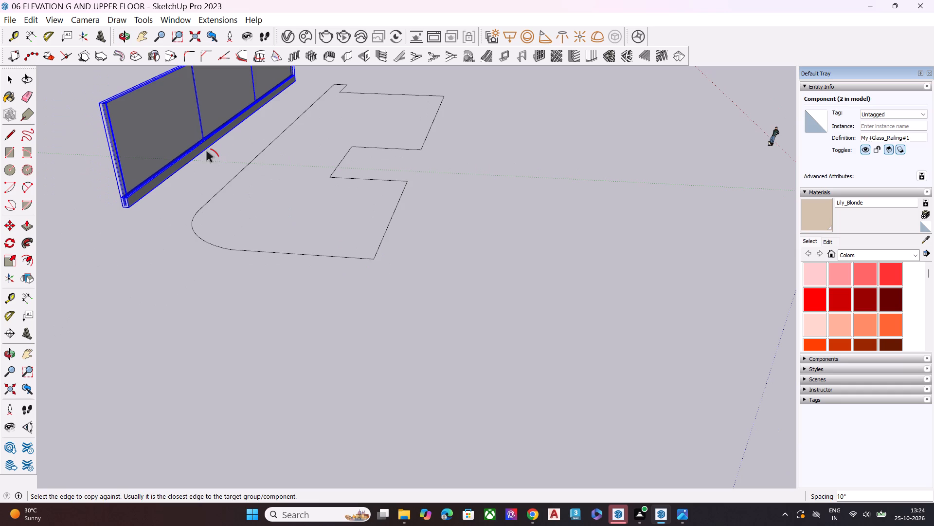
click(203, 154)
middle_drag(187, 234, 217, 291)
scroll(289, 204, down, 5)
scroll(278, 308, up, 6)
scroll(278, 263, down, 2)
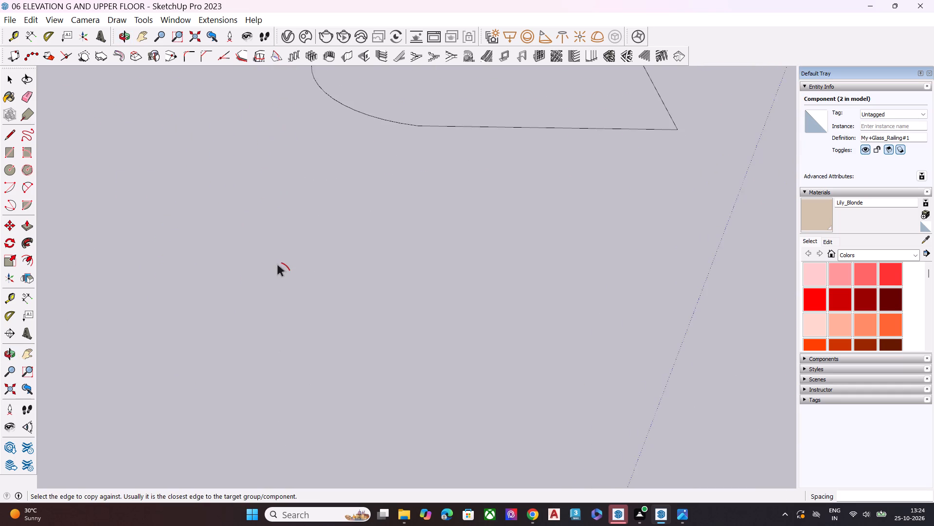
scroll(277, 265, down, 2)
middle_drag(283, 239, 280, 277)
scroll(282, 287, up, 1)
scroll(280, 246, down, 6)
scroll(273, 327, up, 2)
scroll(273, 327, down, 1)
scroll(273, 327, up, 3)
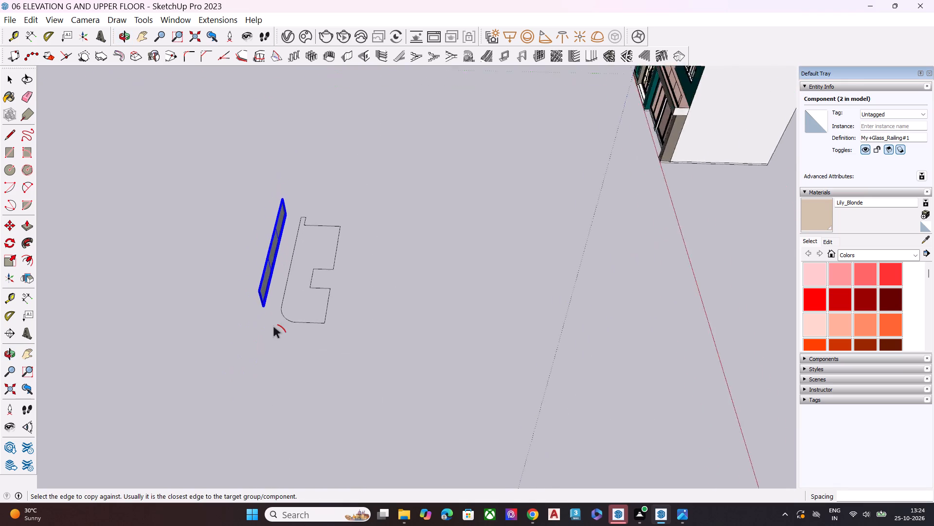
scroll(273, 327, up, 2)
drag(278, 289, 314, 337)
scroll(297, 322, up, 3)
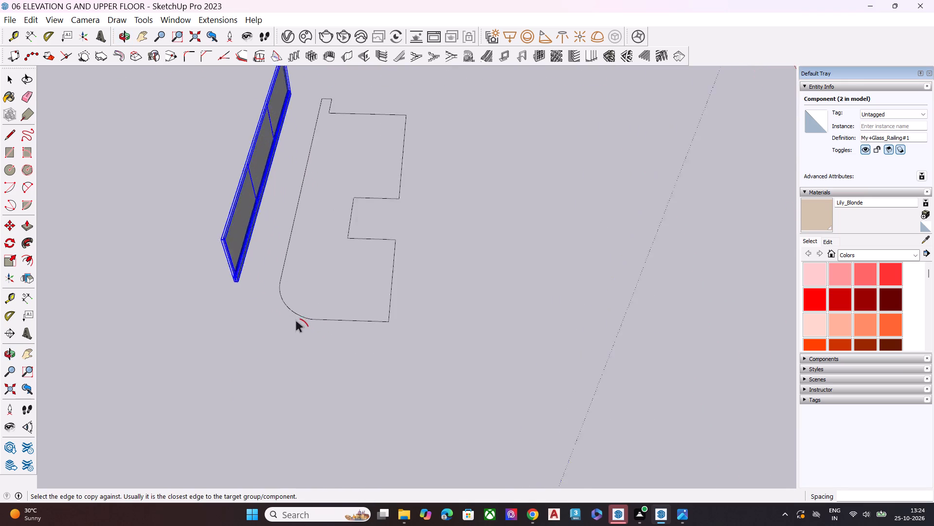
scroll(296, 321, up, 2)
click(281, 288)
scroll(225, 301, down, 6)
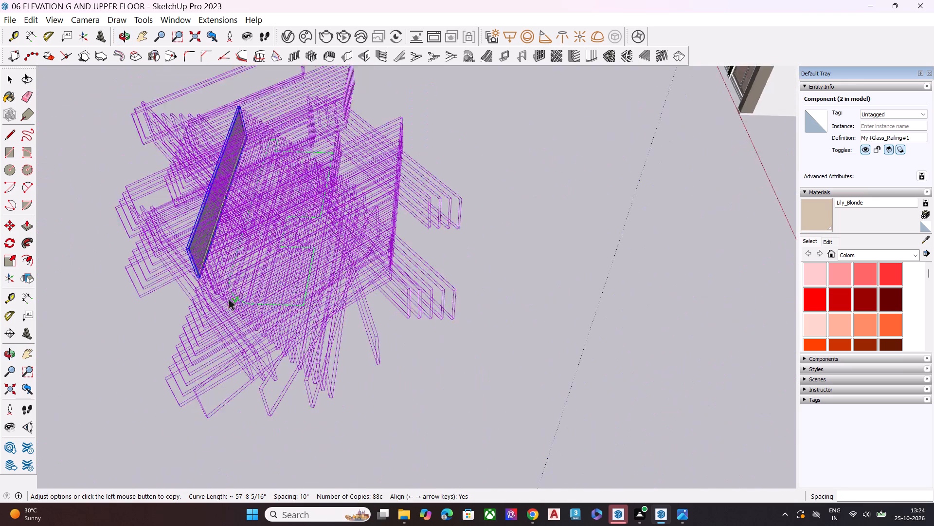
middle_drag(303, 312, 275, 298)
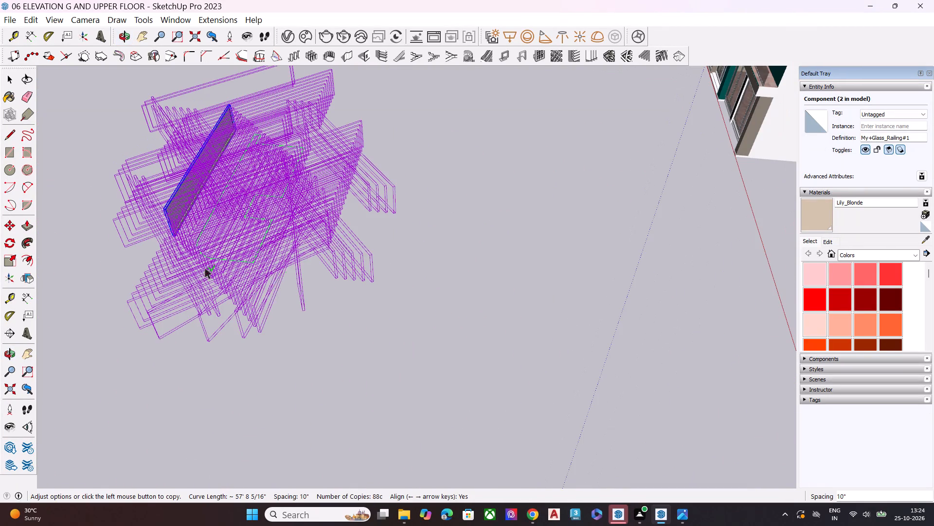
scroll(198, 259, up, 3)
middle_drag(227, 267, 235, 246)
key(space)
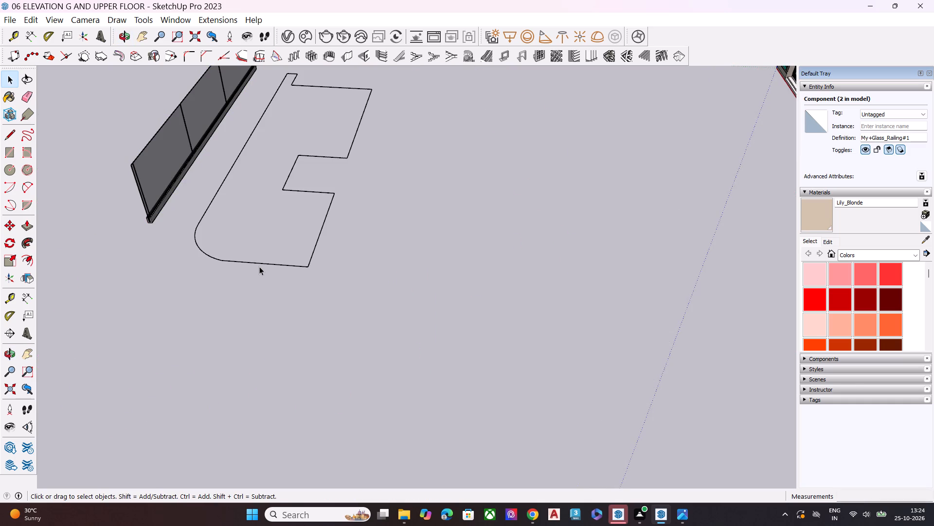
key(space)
Select the outline's corner arc together with the short edge adjoining it and the long straight outer edge beside the railing.
scroll(321, 296, down, 1)
scroll(322, 296, up, 1)
scroll(323, 296, down, 7)
middle_drag(255, 284, 266, 323)
scroll(271, 314, up, 4)
drag(311, 420, 345, 471)
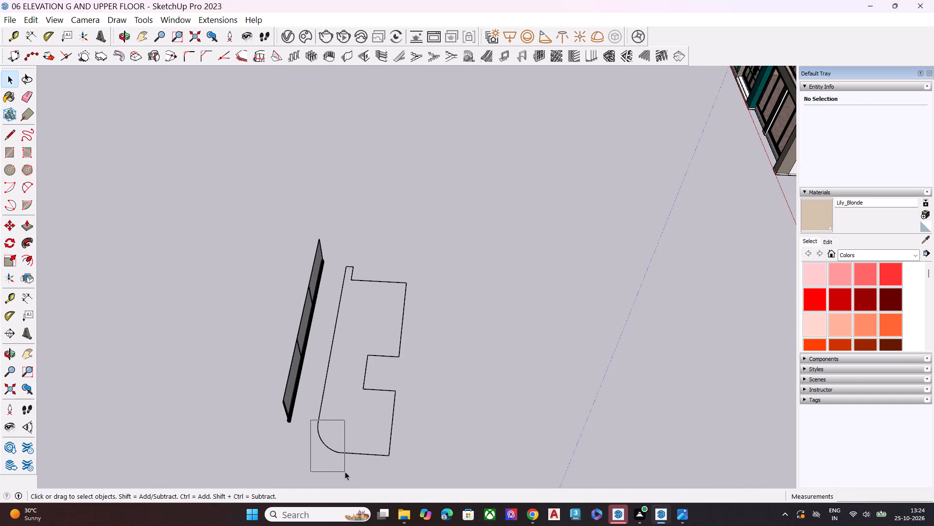
drag(345, 471, 339, 470)
scroll(328, 455, up, 8)
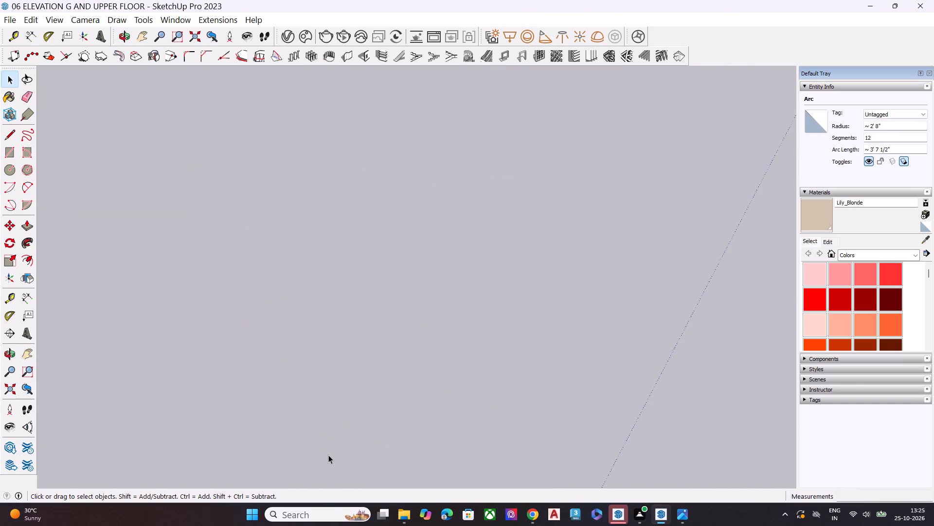
scroll(323, 455, down, 5)
click(339, 445)
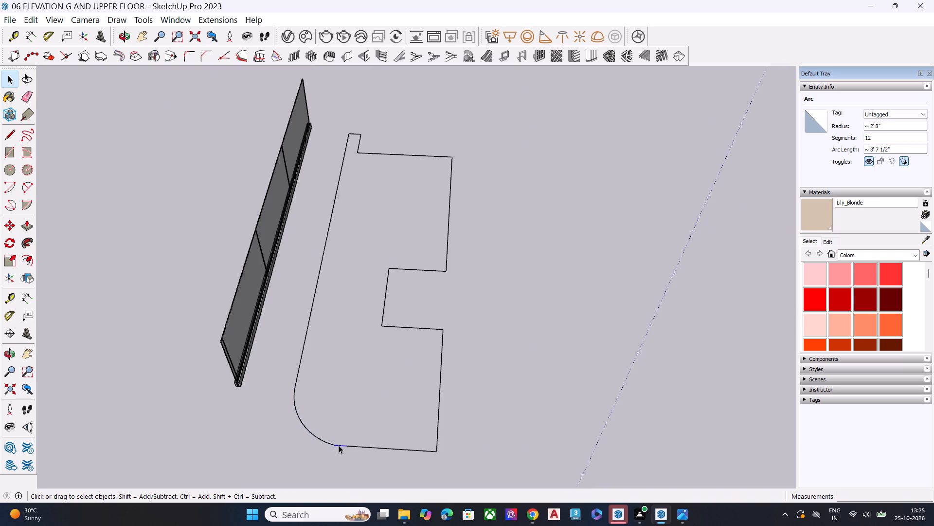
scroll(348, 335, down, 2)
scroll(354, 402, up, 3)
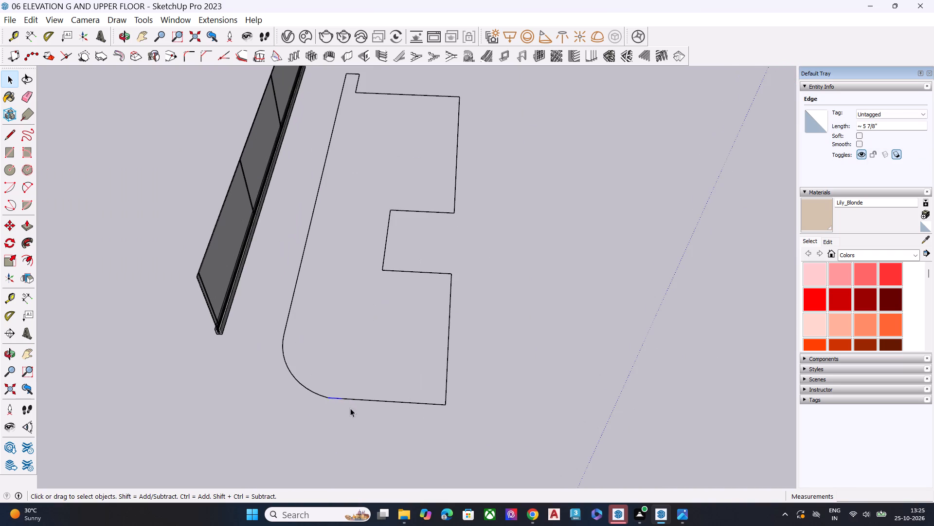
drag(278, 327, 352, 435)
scroll(318, 407, up, 1)
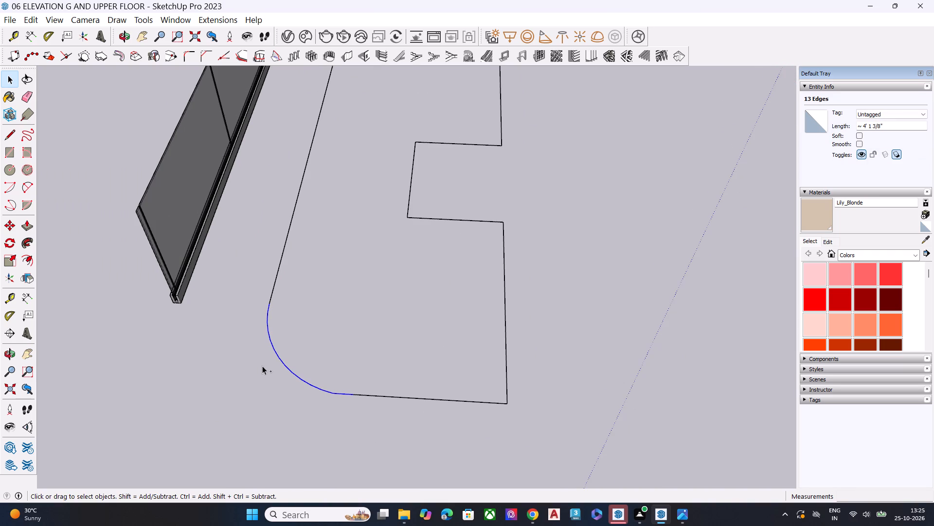
ctrl+drag(262, 366, 361, 432)
ctrl+scroll(334, 356, down, 4)
ctrl+drag(333, 202, 347, 284)
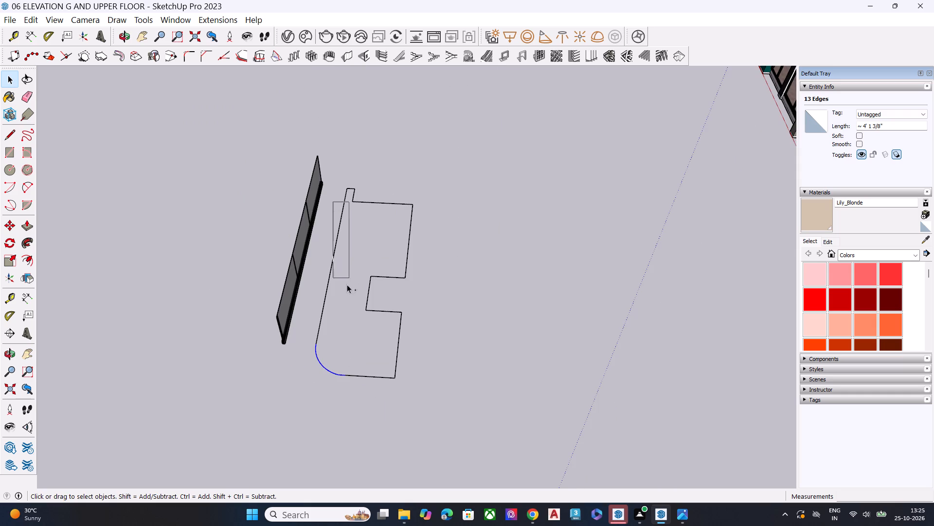
ctrl+drag(347, 284, 343, 325)
ctrl+drag(328, 214, 342, 317)
ctrl+middle_drag(359, 295, 381, 294)
ctrl+drag(368, 212, 376, 213)
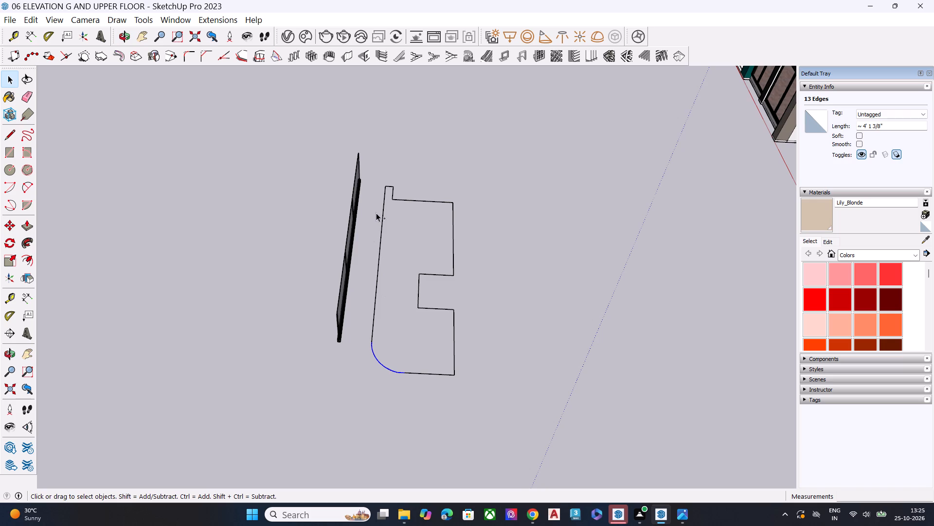
ctrl+drag(376, 213, 390, 351)
ctrl+click(367, 320)
ctrl+click(372, 318)
ctrl+click(374, 320)
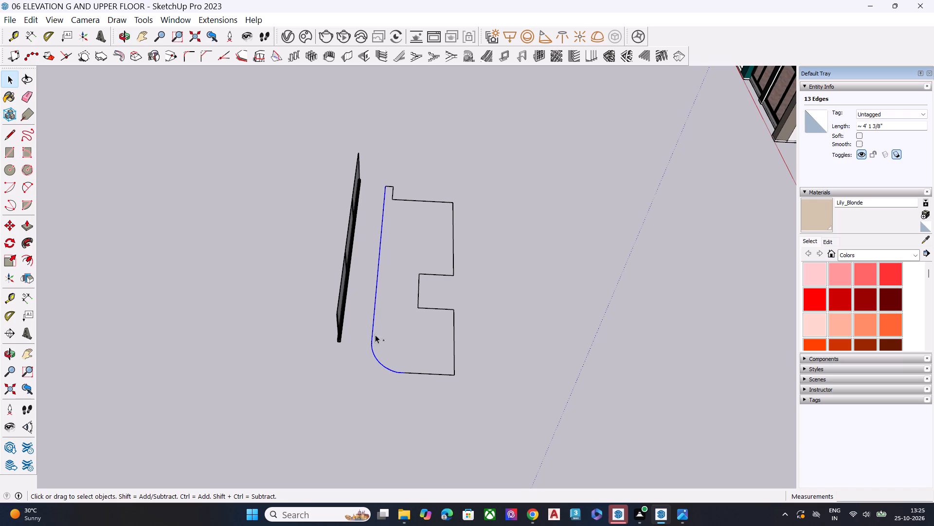
ctrl+scroll(380, 359, up, 1)
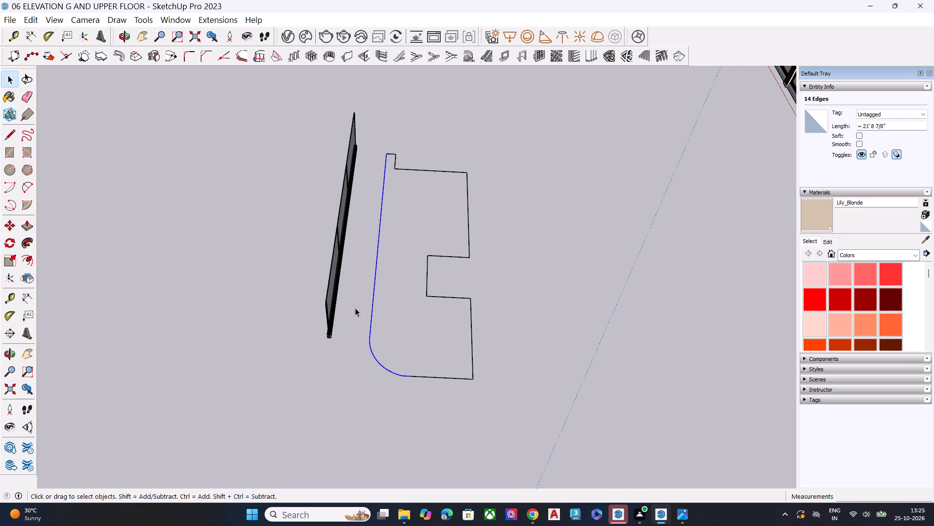
middle_drag(341, 272, 309, 211)
scroll(309, 211, up, 3)
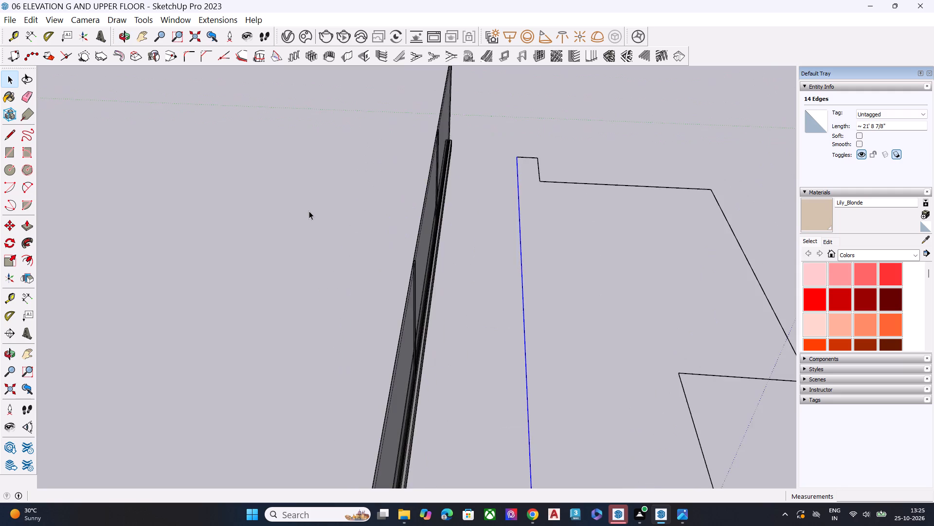
scroll(309, 211, down, 3)
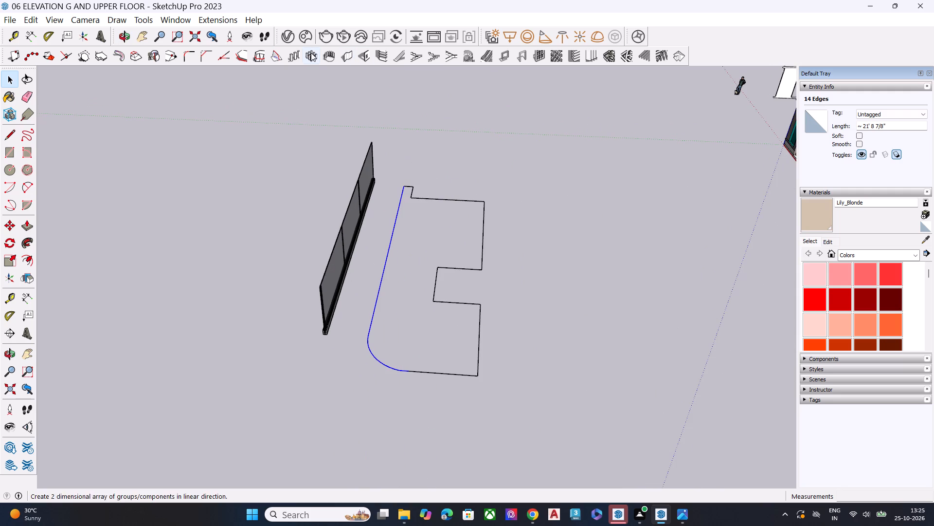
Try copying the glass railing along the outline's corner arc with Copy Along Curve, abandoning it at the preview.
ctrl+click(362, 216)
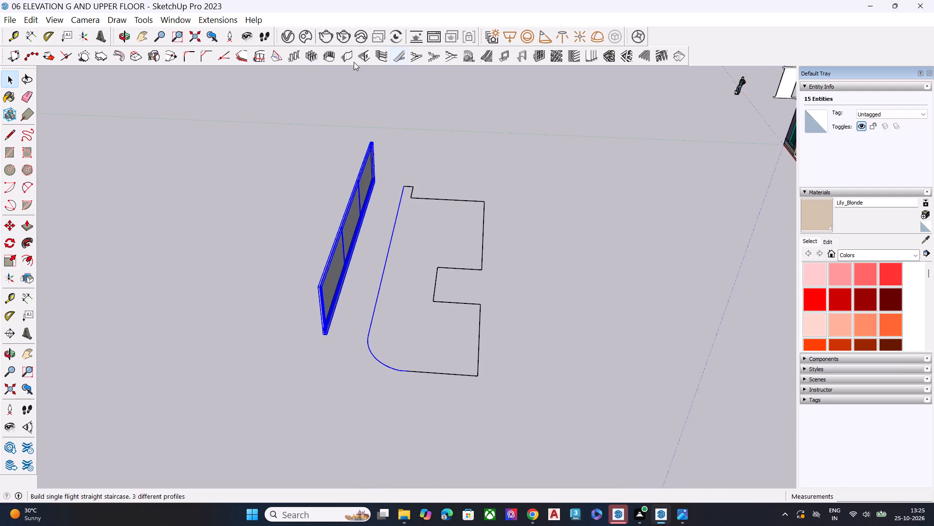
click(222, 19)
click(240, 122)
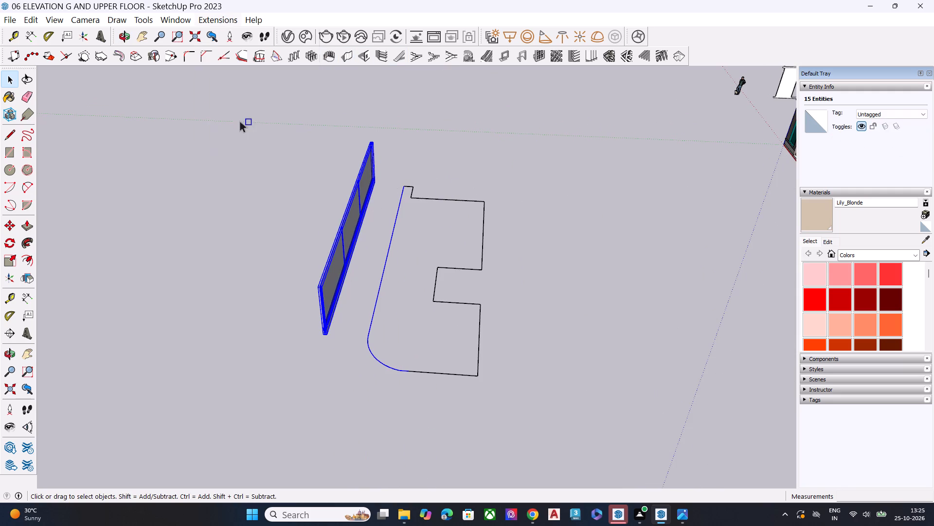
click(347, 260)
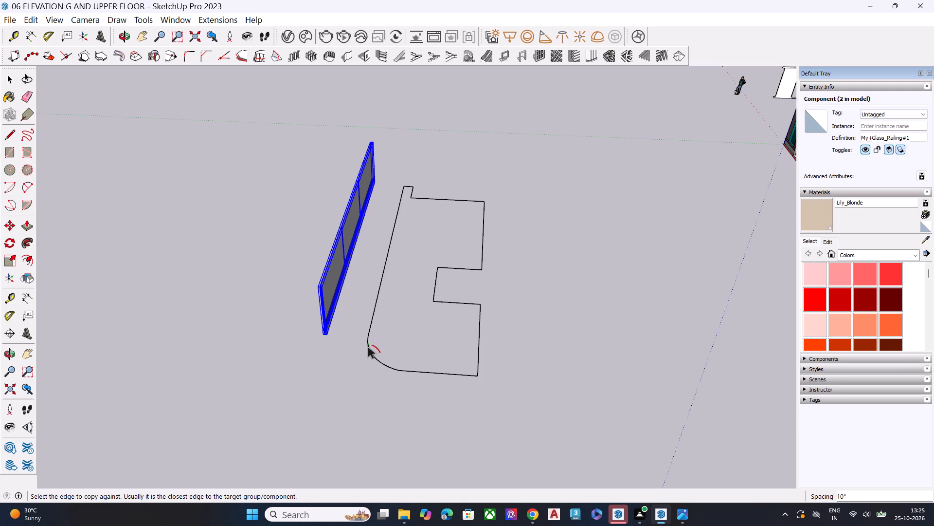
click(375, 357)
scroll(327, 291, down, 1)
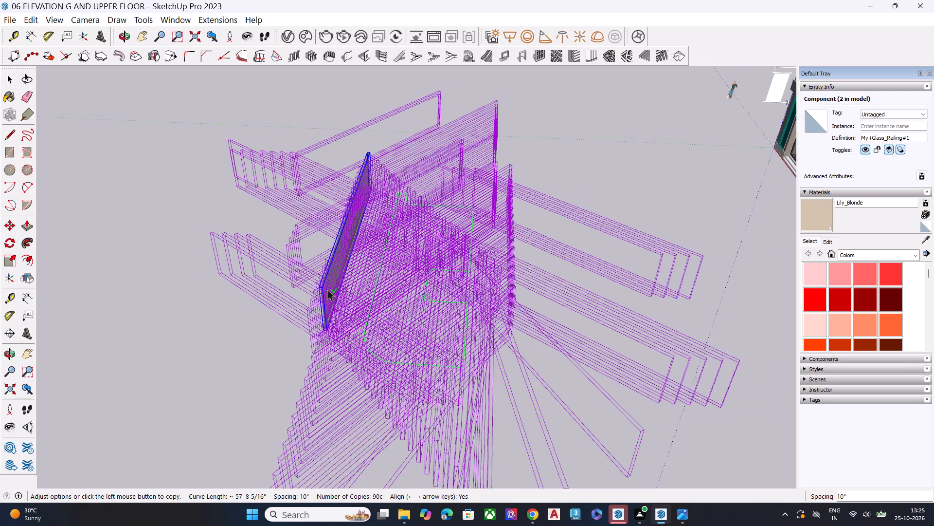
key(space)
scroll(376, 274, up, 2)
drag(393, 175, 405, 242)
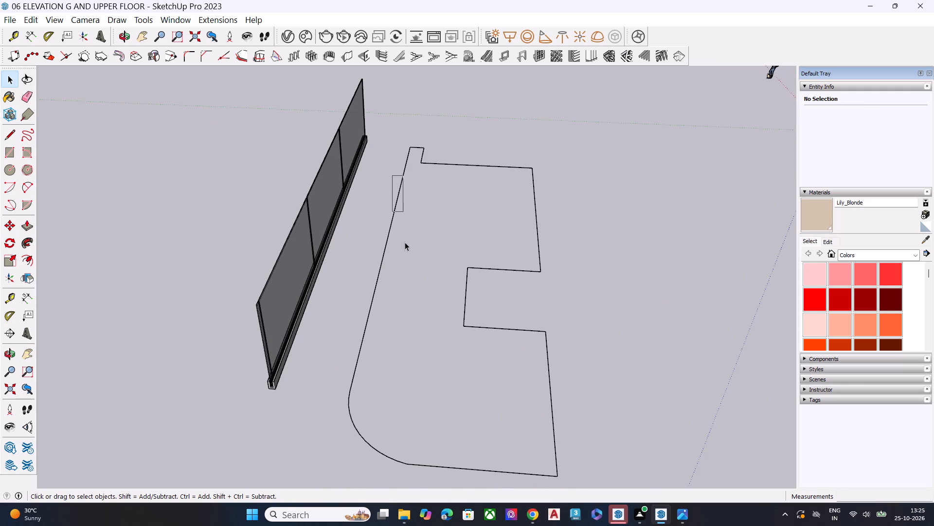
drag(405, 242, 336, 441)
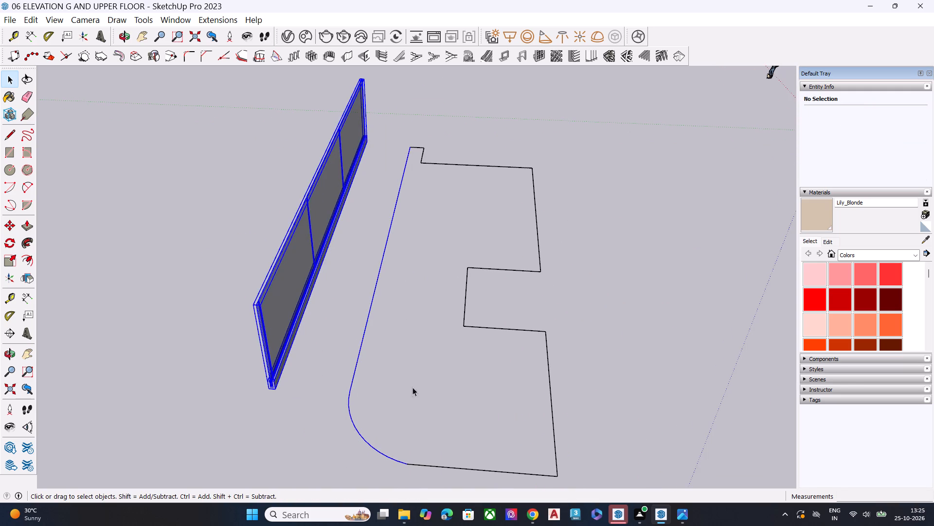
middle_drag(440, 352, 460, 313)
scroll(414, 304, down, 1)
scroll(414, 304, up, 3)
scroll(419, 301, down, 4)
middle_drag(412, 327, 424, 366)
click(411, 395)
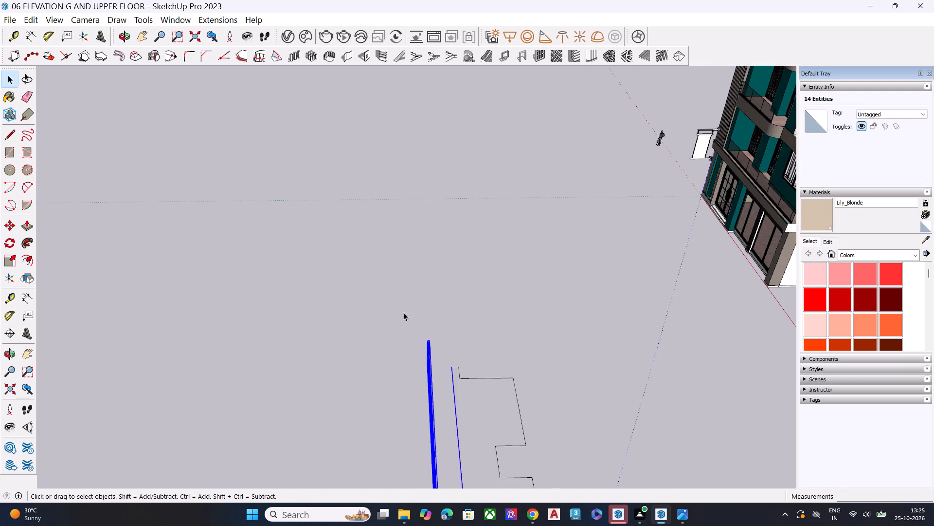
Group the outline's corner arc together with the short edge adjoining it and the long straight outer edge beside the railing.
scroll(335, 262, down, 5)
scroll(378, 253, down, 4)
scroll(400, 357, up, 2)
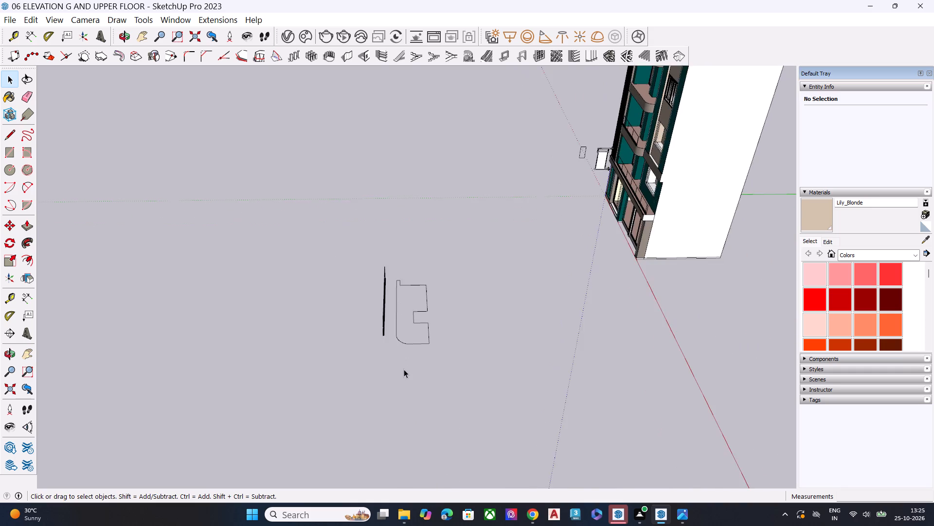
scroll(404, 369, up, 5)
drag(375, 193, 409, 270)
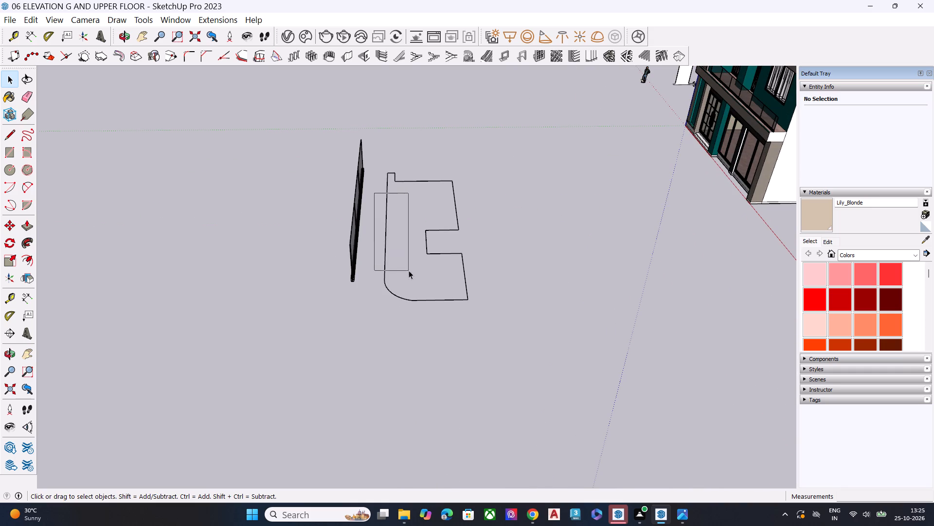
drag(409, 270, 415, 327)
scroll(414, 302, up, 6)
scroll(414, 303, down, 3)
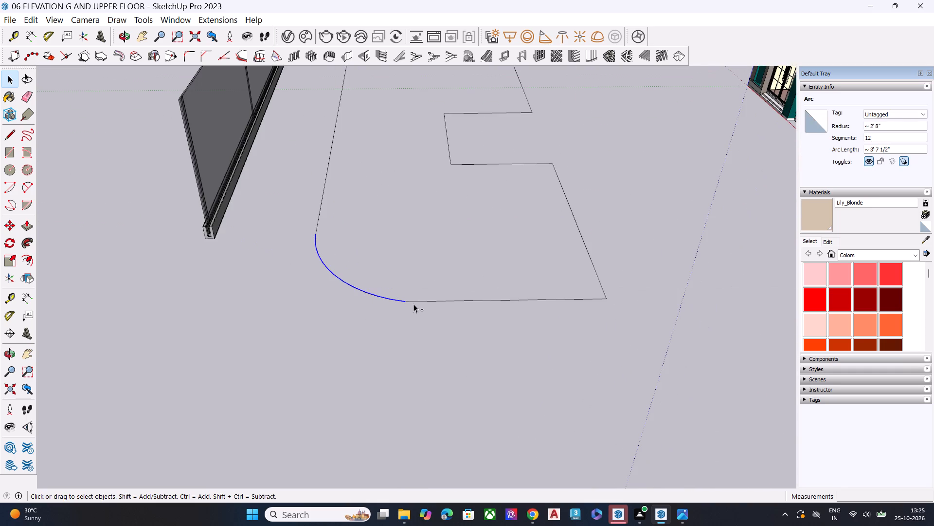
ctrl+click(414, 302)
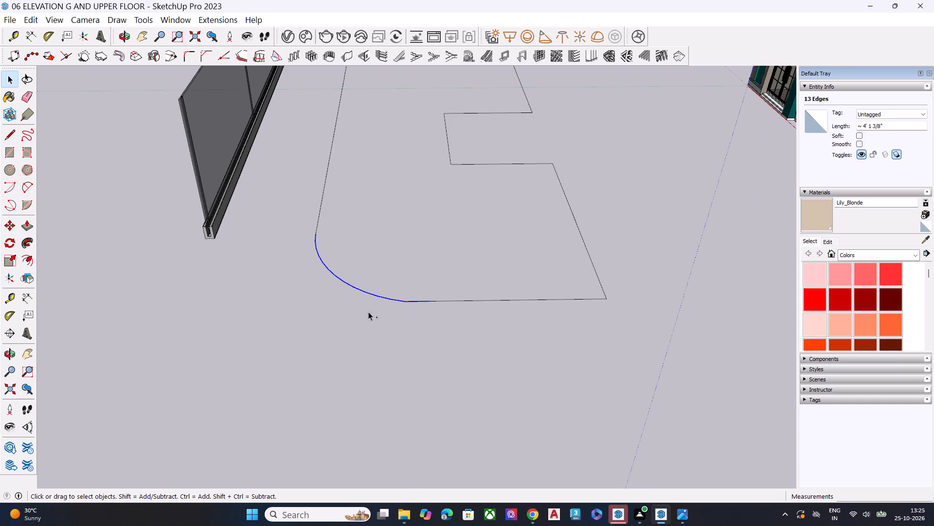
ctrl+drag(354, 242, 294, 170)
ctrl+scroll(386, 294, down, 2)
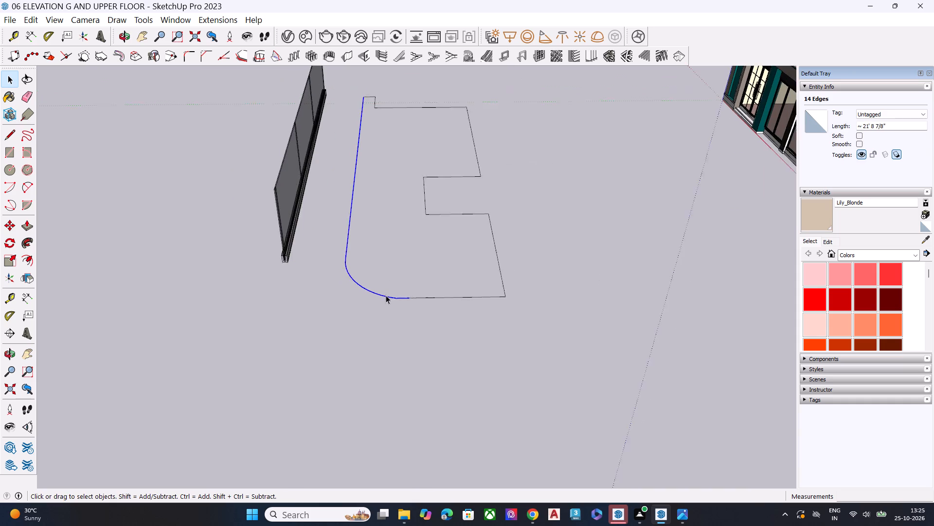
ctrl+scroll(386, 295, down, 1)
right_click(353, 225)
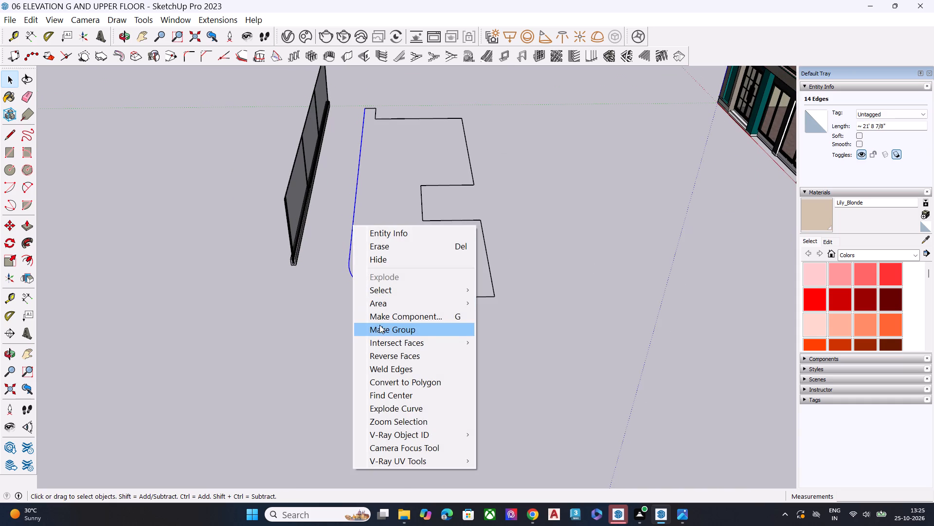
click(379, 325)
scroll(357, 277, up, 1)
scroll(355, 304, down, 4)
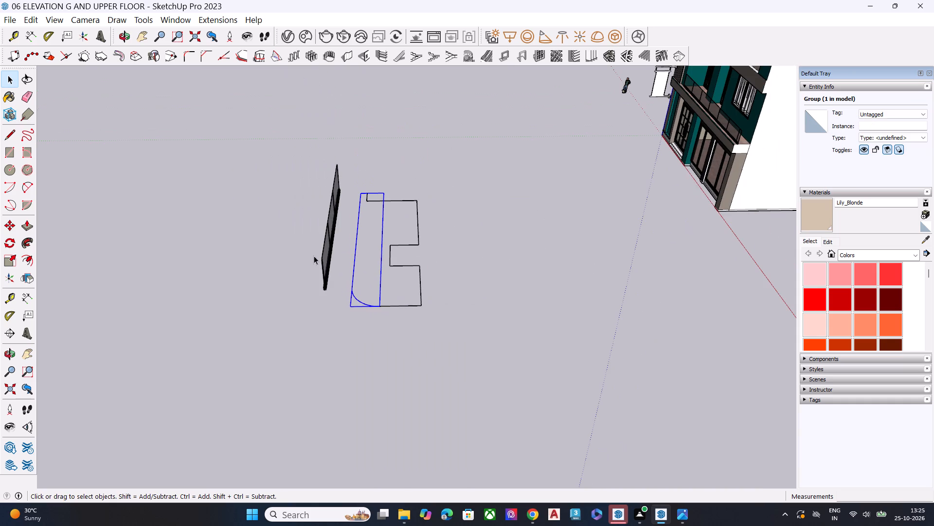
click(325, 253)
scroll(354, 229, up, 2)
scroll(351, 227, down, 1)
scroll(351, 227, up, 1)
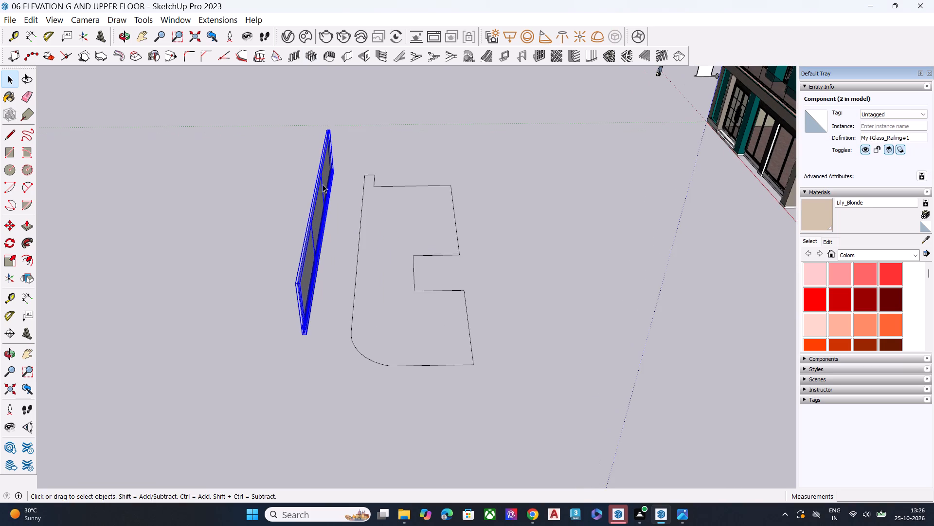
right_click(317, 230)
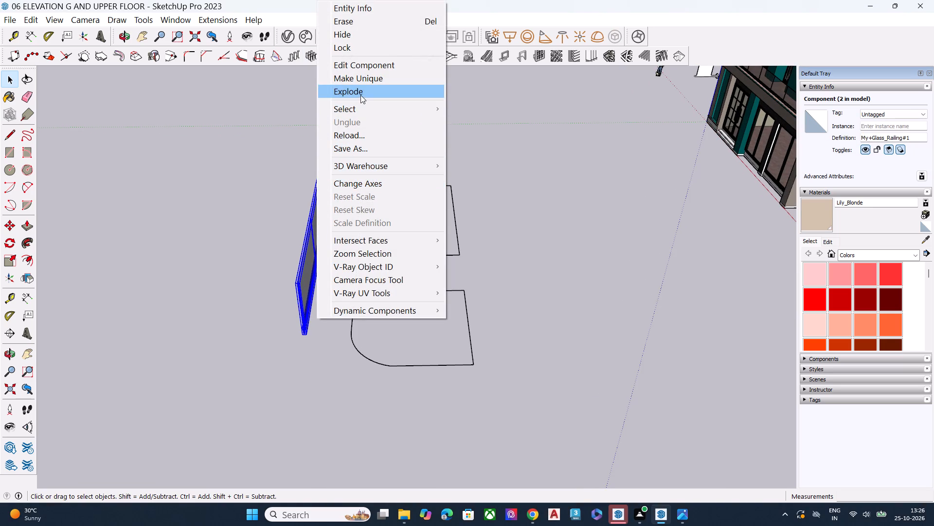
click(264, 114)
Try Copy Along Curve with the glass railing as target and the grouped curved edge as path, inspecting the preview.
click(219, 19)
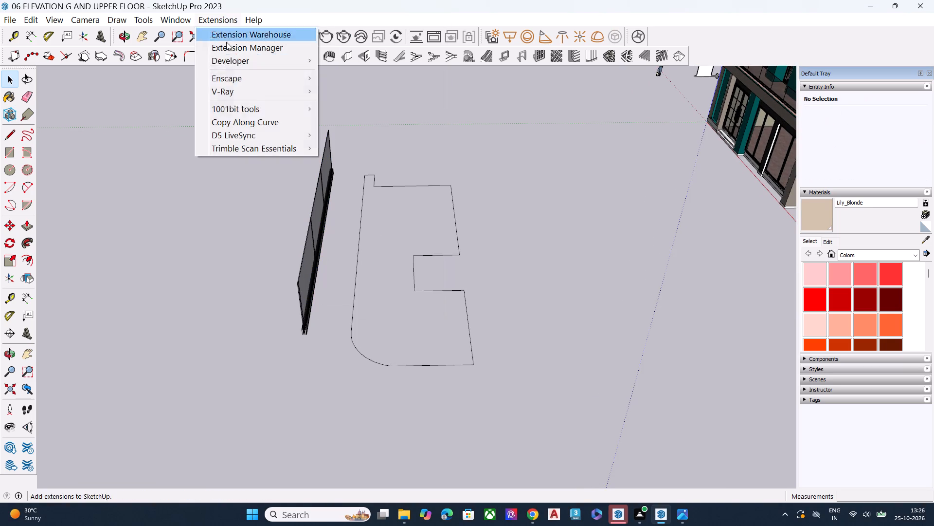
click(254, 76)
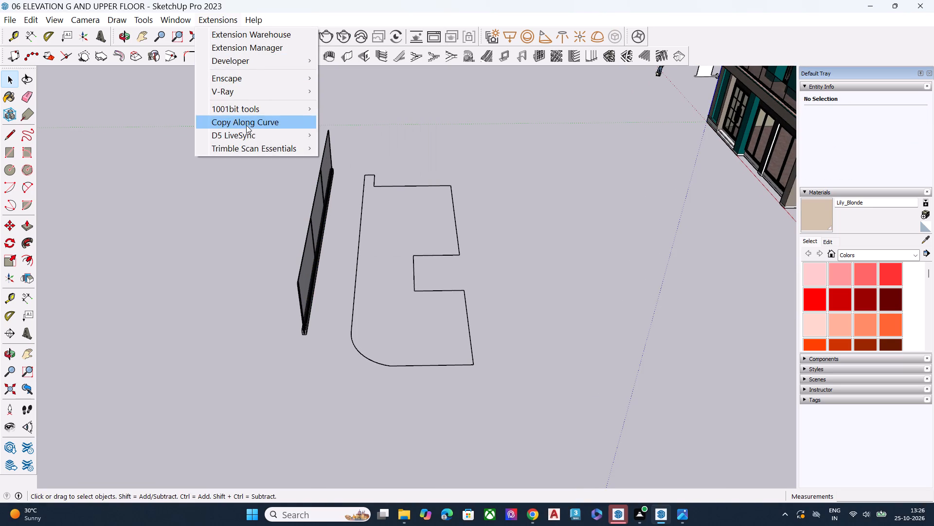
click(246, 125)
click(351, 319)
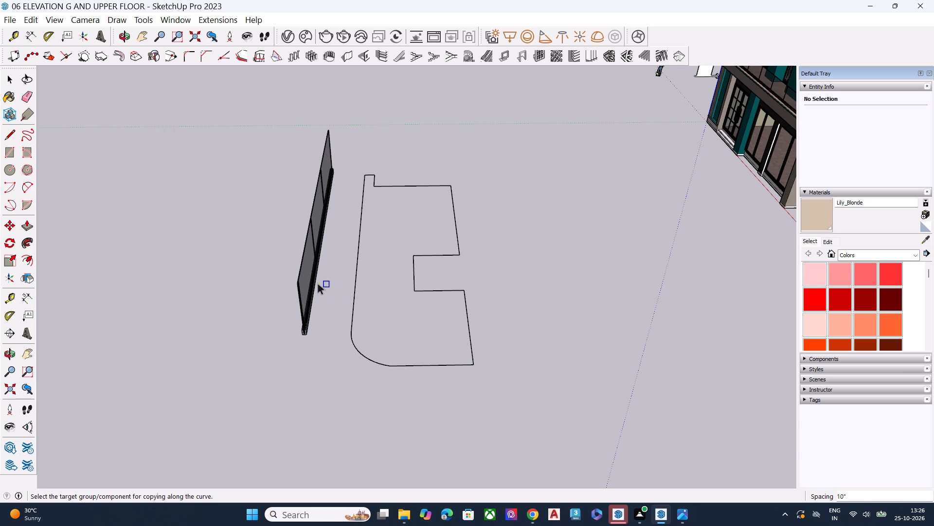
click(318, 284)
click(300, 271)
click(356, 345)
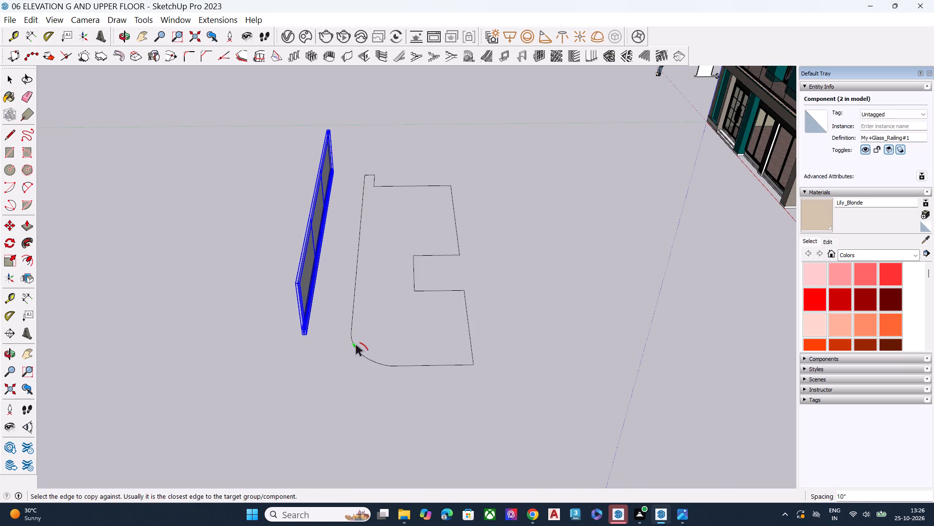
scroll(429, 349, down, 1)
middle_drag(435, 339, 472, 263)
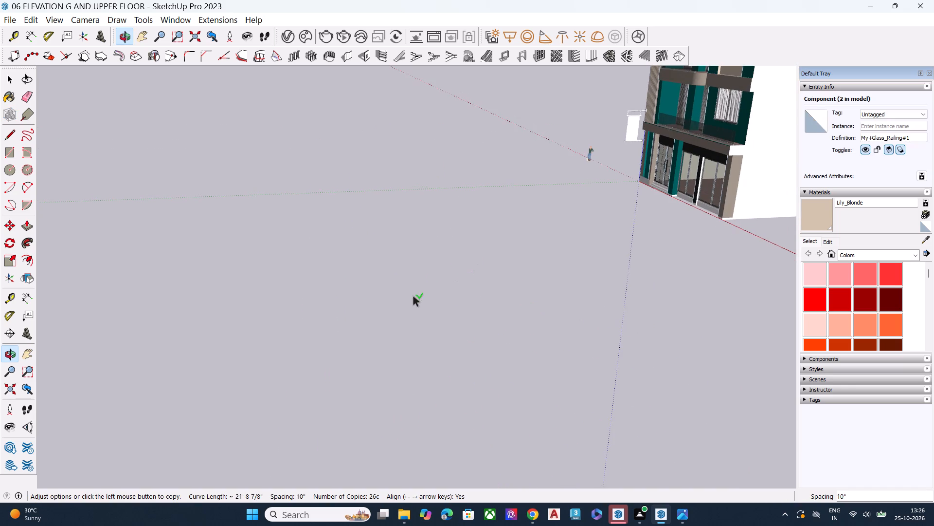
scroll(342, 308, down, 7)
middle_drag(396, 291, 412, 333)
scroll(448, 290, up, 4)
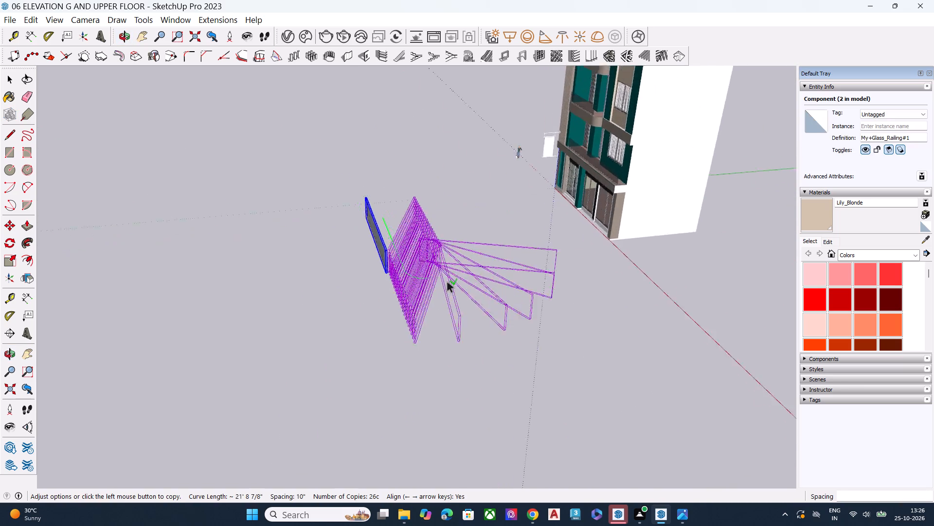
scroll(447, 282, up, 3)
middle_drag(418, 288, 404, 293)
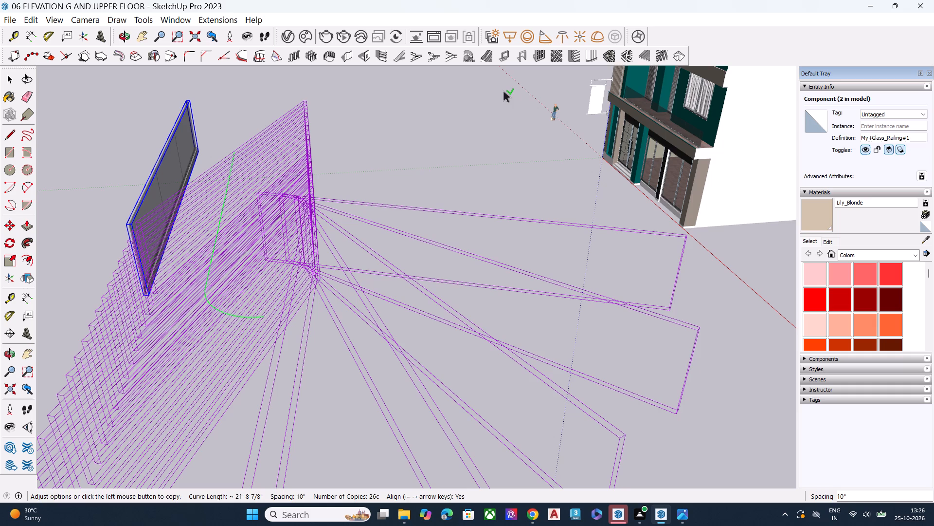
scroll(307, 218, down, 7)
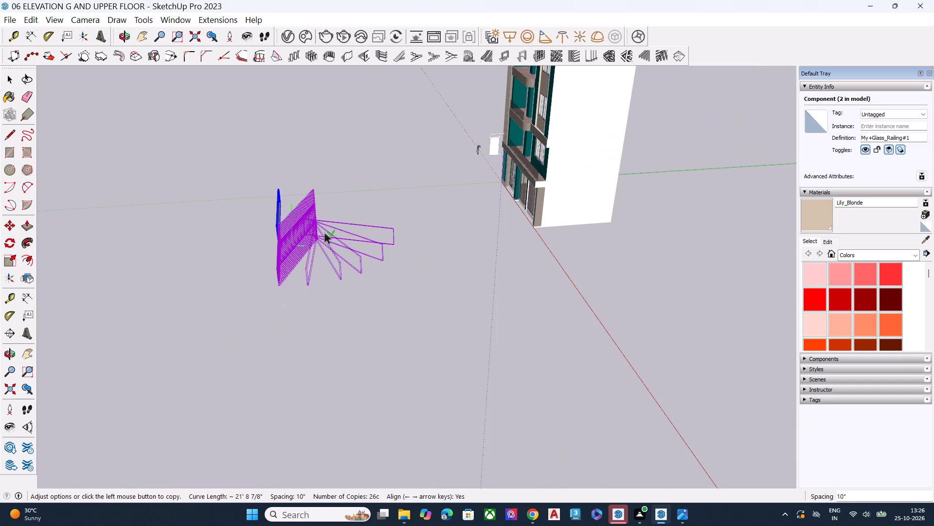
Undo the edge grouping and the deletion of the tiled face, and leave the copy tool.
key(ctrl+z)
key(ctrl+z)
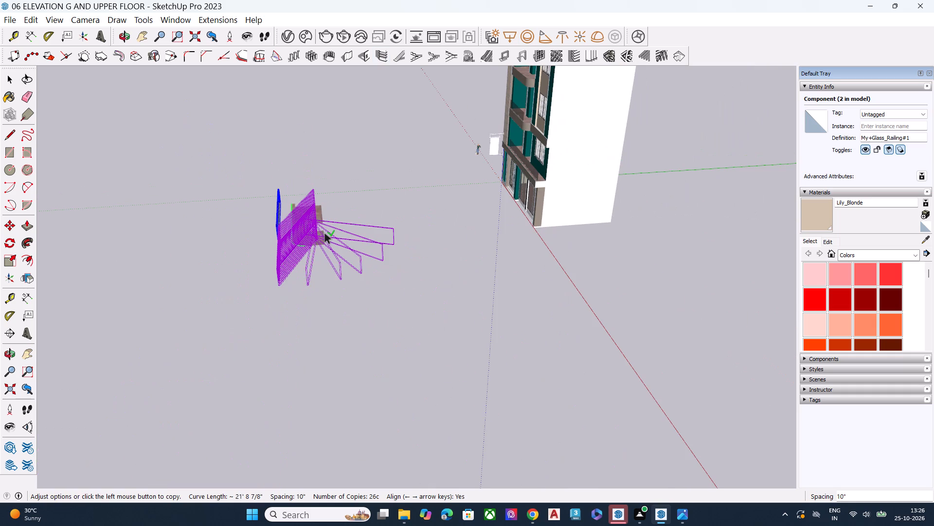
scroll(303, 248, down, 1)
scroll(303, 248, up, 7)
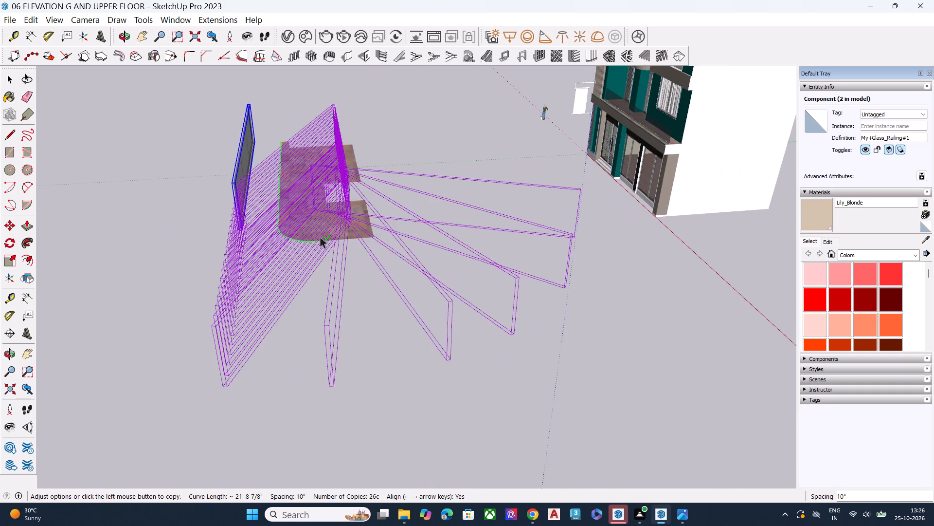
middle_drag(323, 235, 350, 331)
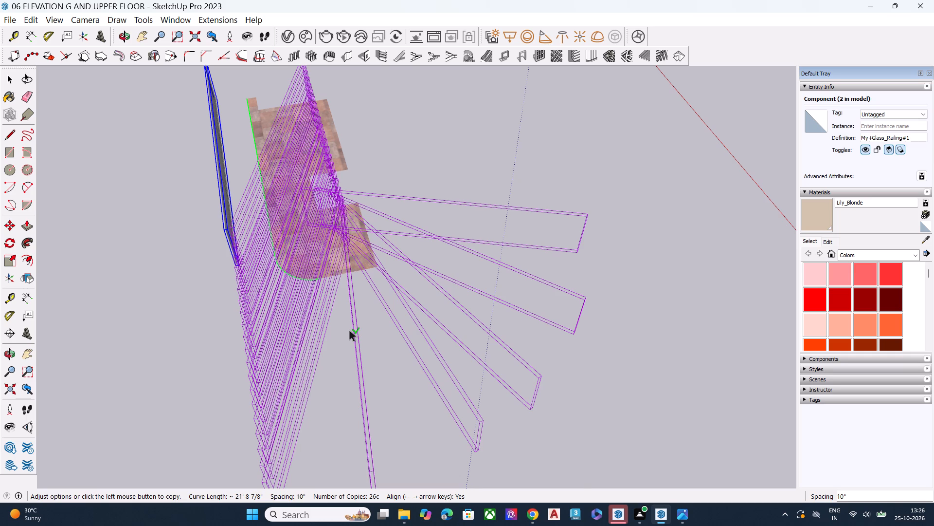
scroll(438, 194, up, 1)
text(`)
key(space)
Delete the copied floor's tiled face, keeping its boundary edges as an outline.
scroll(238, 285, up, 2)
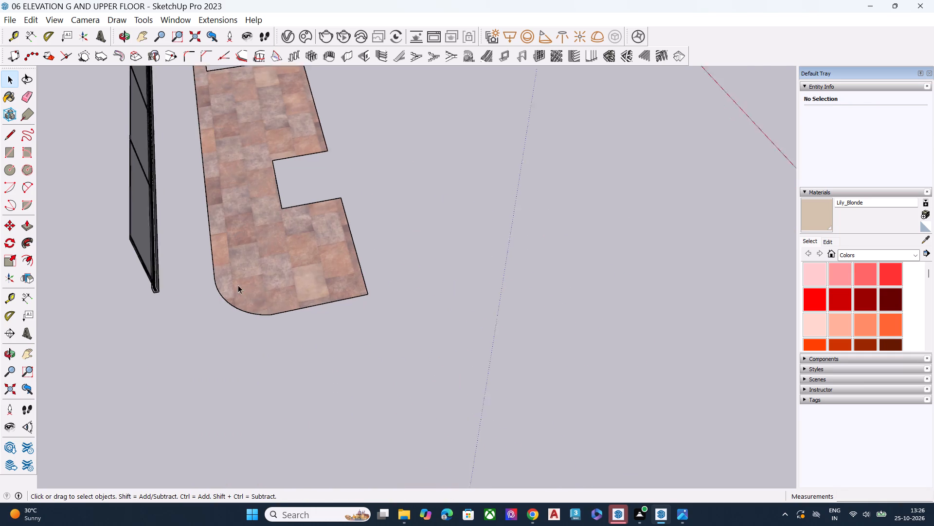
scroll(238, 285, up, 5)
click(201, 269)
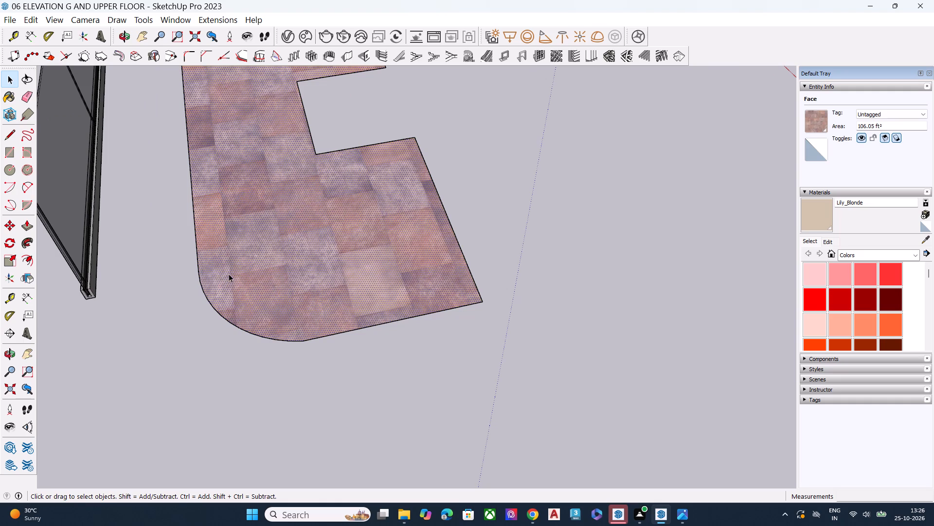
key(Delete)
Group the outline's corner arc together with the long straight outer edge and the short edge adjoining the arc.
drag(306, 359, 183, 244)
scroll(342, 360, down, 1)
scroll(345, 361, up, 1)
scroll(347, 362, down, 5)
middle_drag(298, 298, 307, 260)
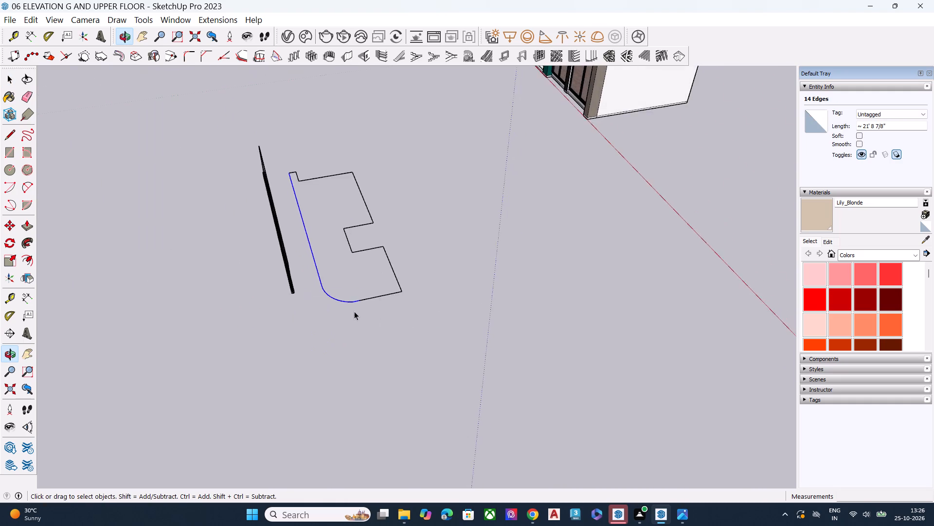
scroll(394, 326, up, 7)
scroll(355, 327, down, 2)
scroll(360, 333, up, 1)
scroll(368, 338, down, 3)
middle_drag(310, 335, 375, 201)
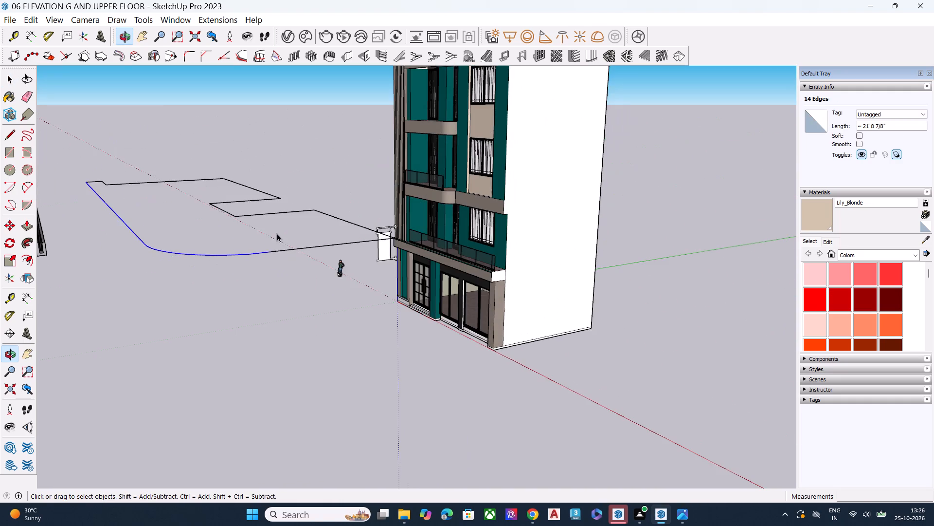
scroll(276, 236, up, 2)
scroll(348, 275, down, 7)
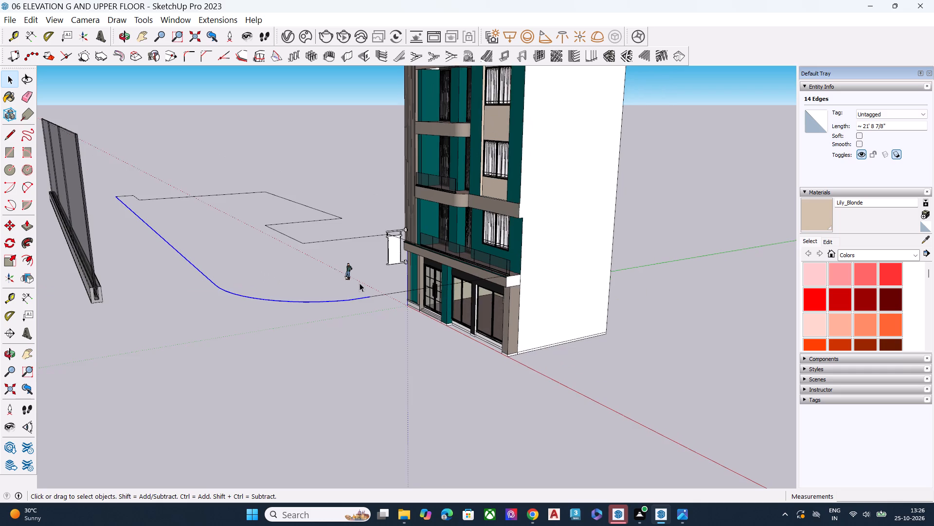
middle_drag(312, 288, 285, 364)
scroll(292, 313, up, 1)
scroll(293, 311, down, 2)
scroll(293, 311, up, 3)
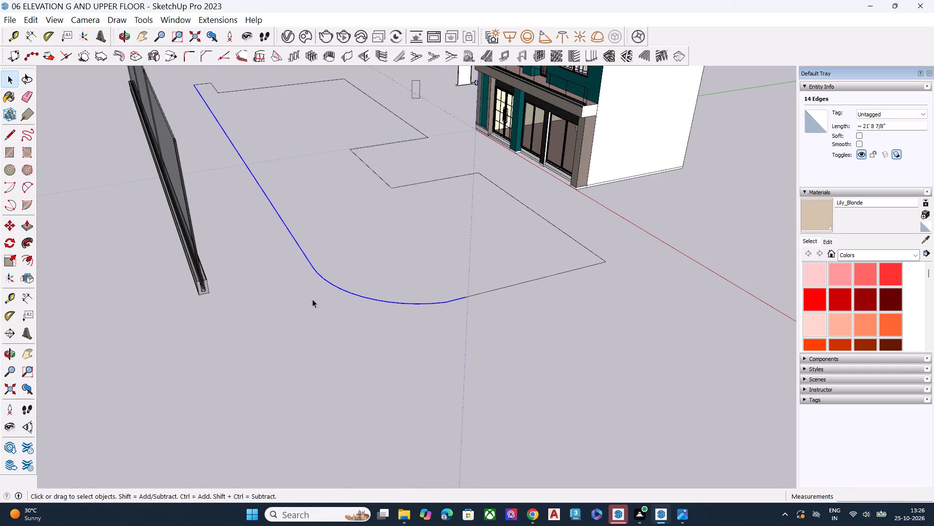
right_click(330, 283)
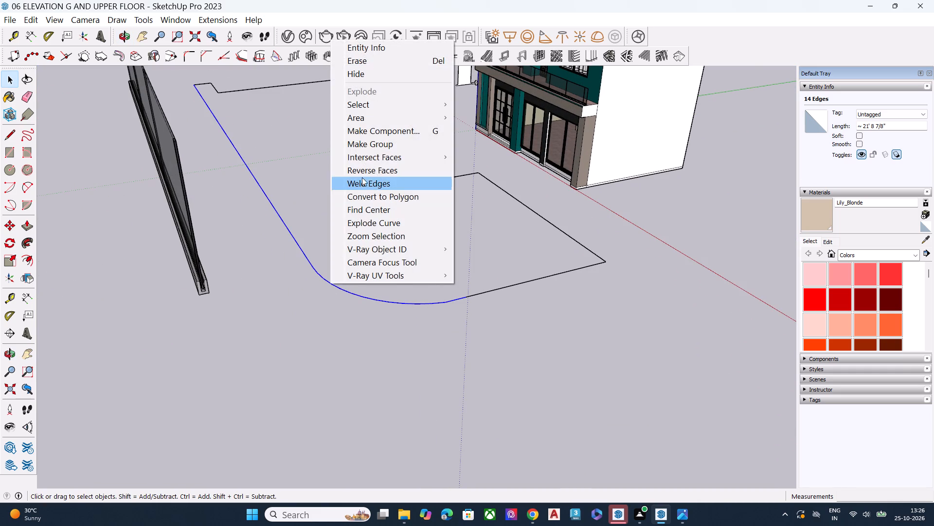
click(373, 146)
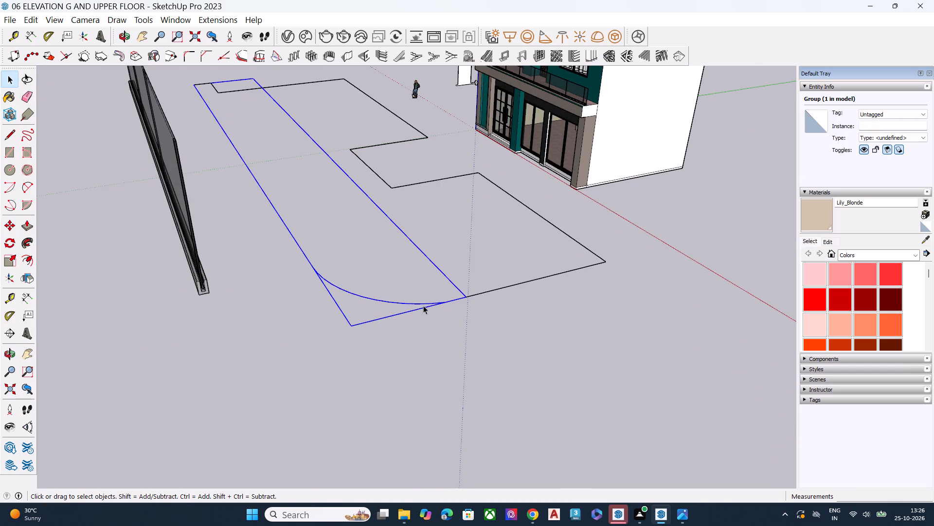
Copy the grouped curved edge vertically to about 3' 3" above the floor outline.
key(m)
click(349, 327)
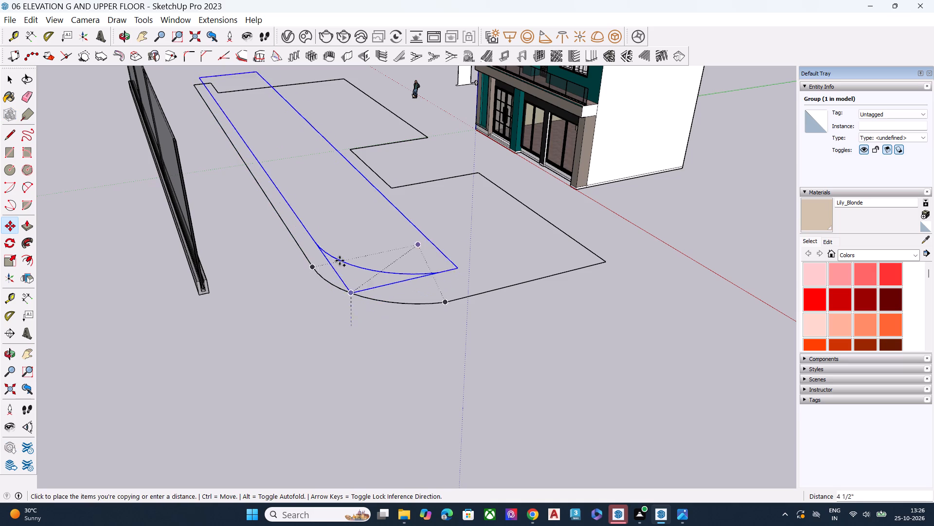
scroll(340, 240, down, 4)
middle_drag(353, 288, 370, 191)
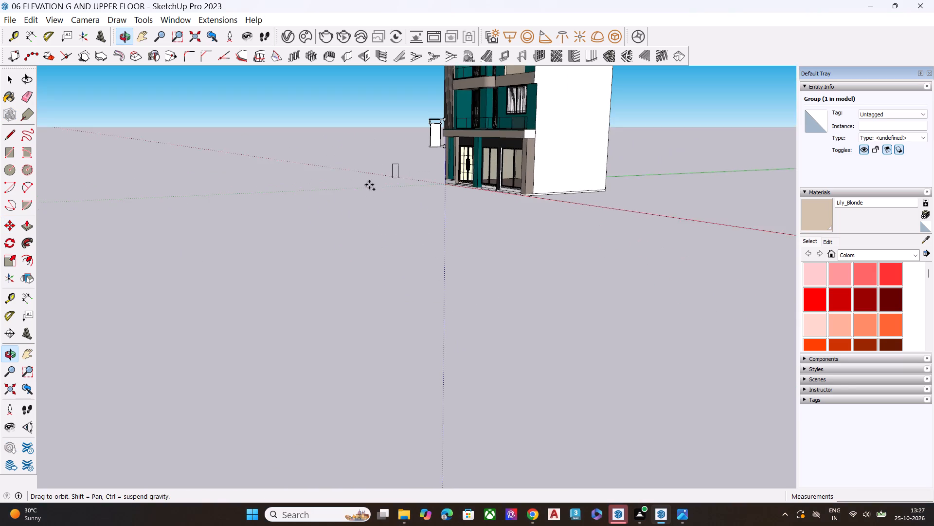
scroll(358, 334, down, 11)
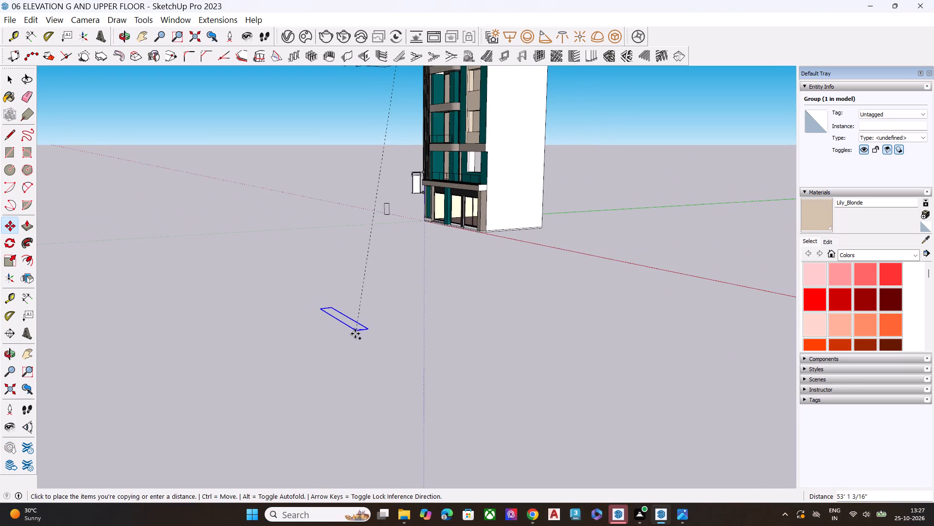
scroll(355, 334, down, 2)
scroll(349, 389, down, 4)
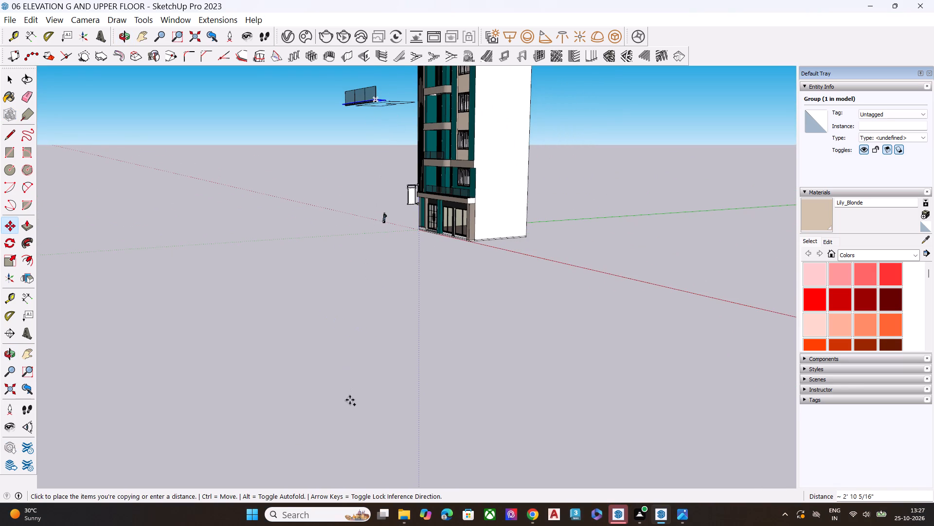
scroll(350, 400, down, 5)
scroll(363, 161, up, 7)
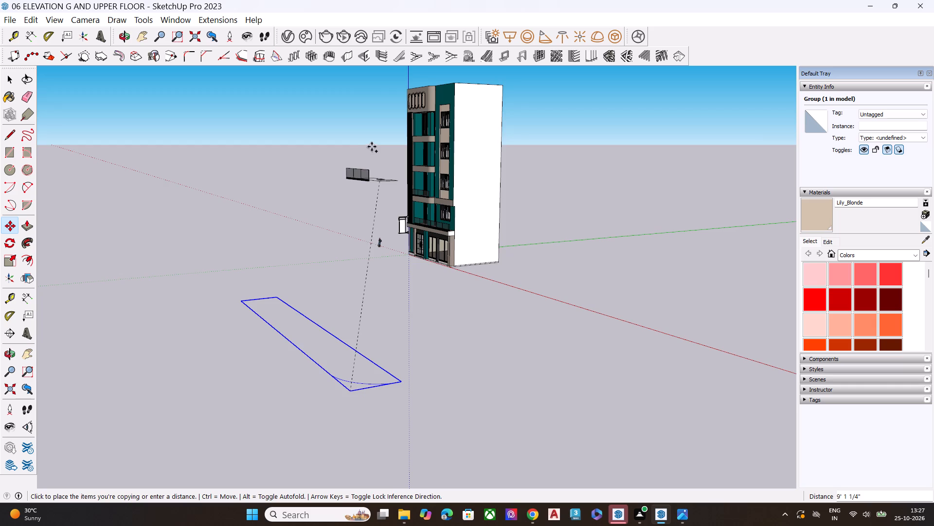
scroll(372, 147, up, 9)
scroll(396, 216, down, 1)
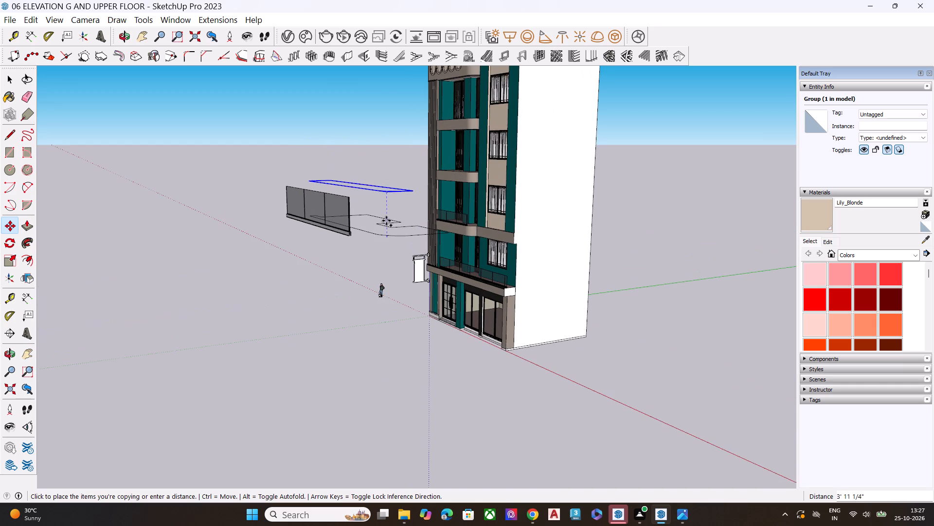
scroll(387, 221, up, 6)
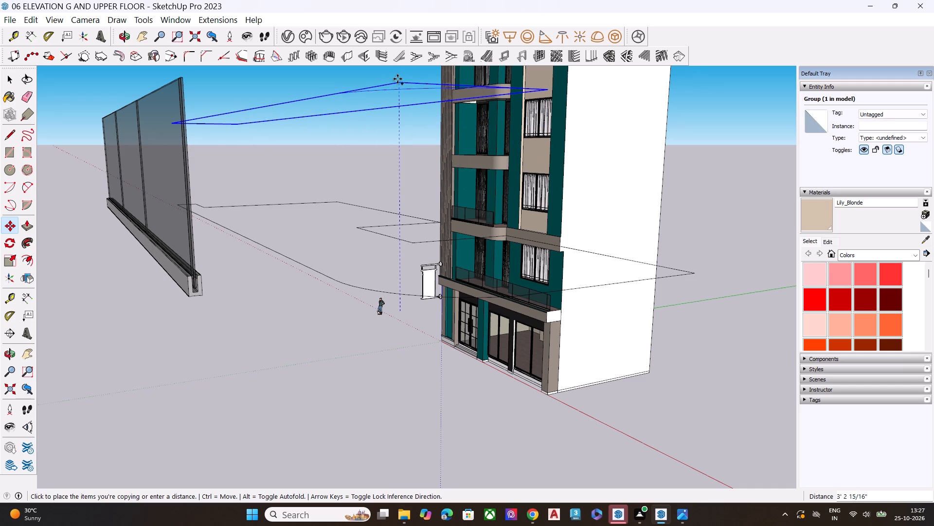
click(398, 75)
key(space)
key(space)
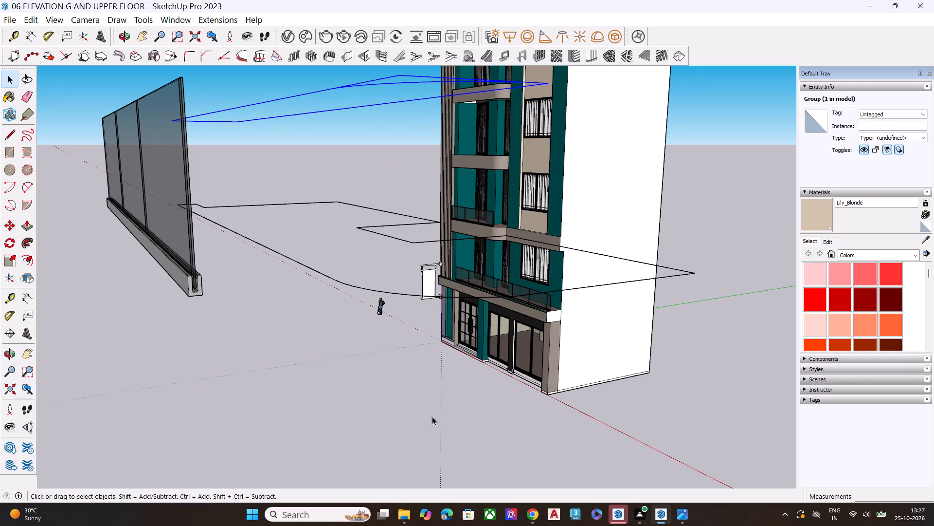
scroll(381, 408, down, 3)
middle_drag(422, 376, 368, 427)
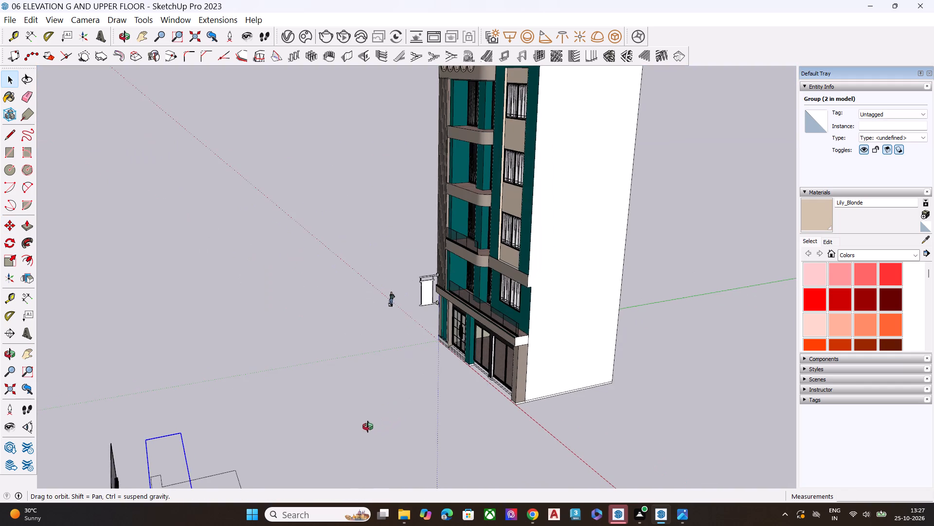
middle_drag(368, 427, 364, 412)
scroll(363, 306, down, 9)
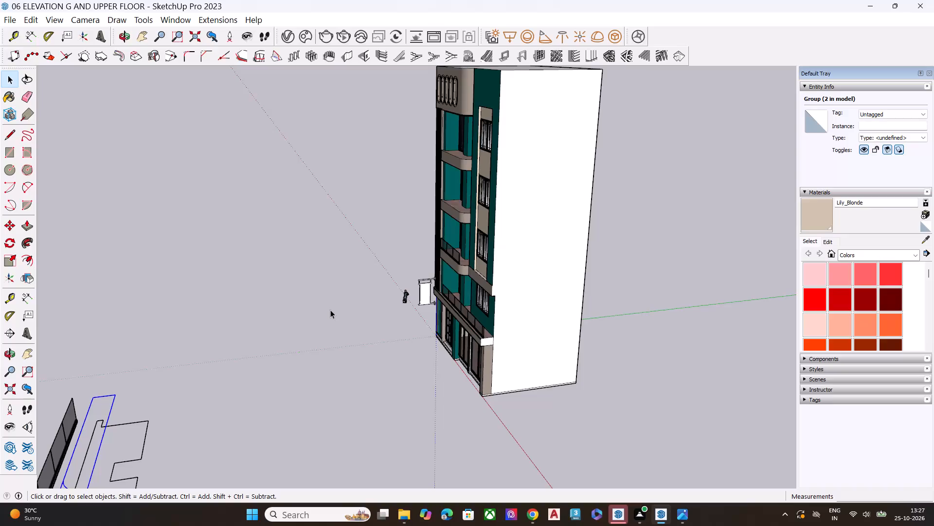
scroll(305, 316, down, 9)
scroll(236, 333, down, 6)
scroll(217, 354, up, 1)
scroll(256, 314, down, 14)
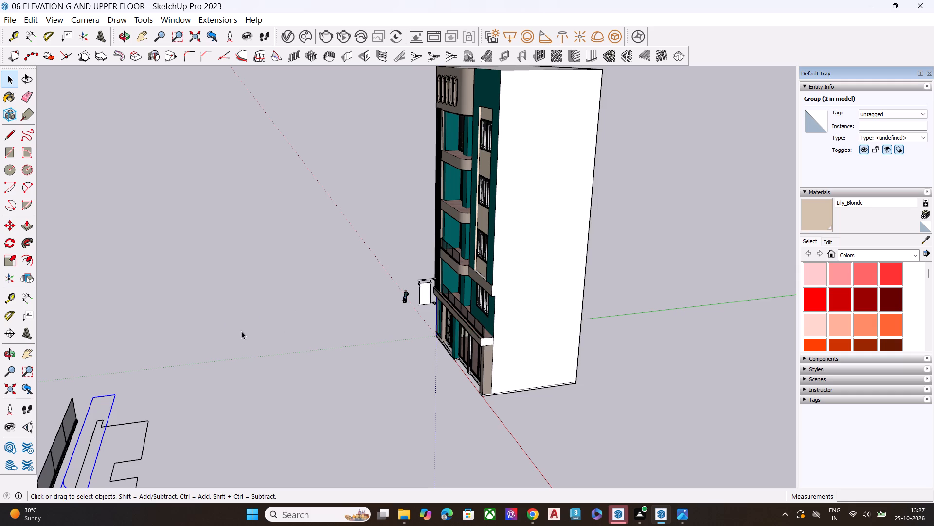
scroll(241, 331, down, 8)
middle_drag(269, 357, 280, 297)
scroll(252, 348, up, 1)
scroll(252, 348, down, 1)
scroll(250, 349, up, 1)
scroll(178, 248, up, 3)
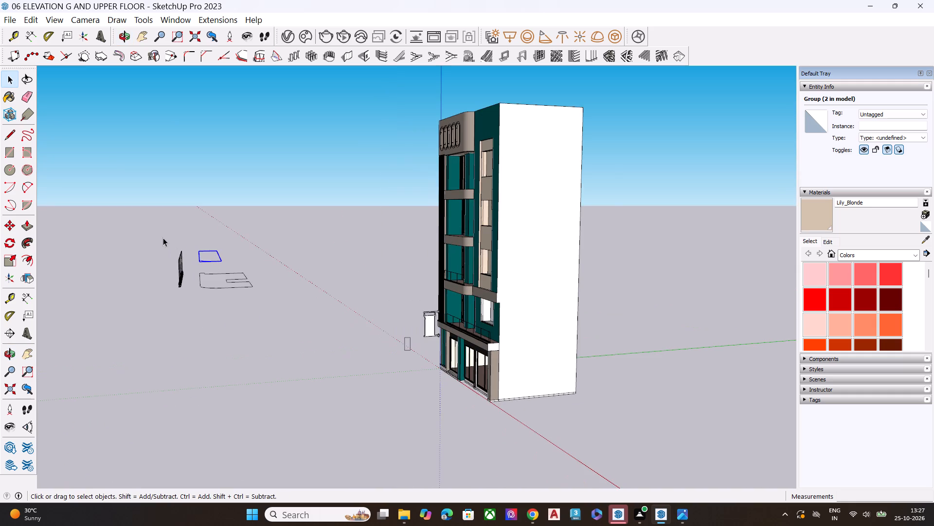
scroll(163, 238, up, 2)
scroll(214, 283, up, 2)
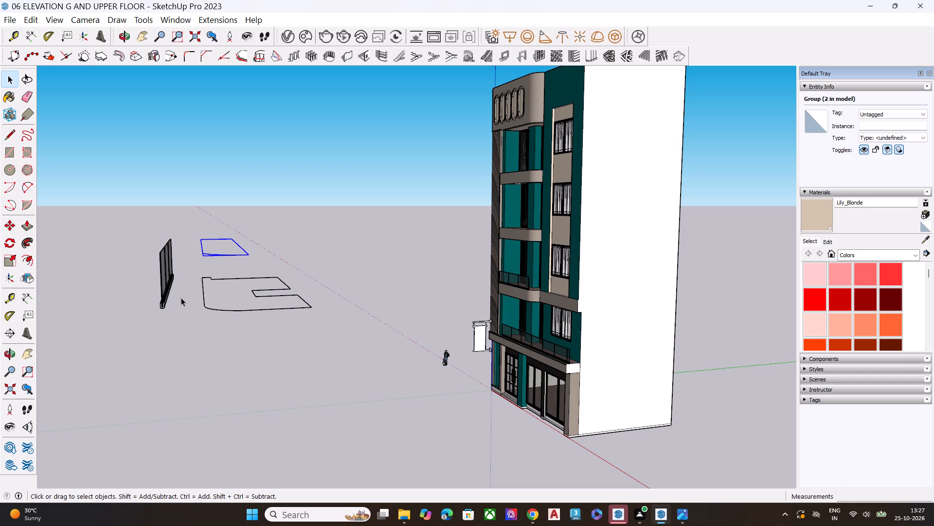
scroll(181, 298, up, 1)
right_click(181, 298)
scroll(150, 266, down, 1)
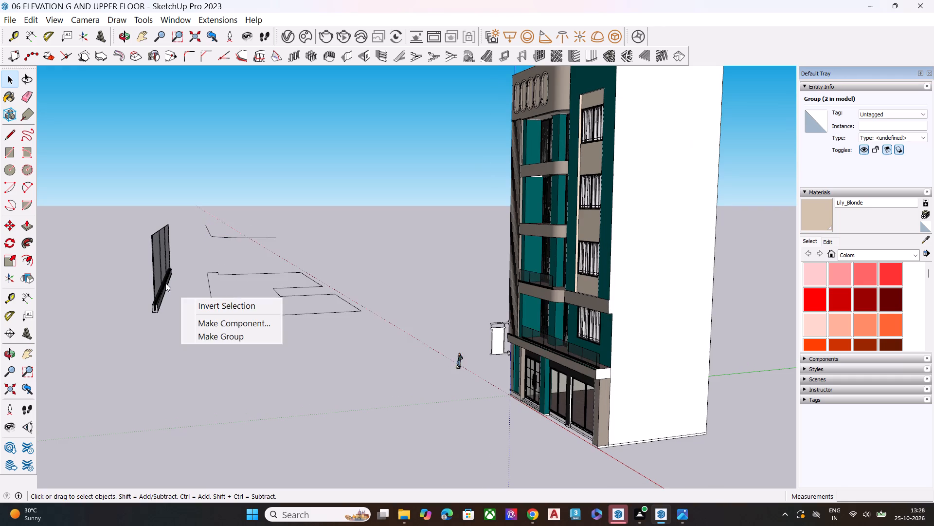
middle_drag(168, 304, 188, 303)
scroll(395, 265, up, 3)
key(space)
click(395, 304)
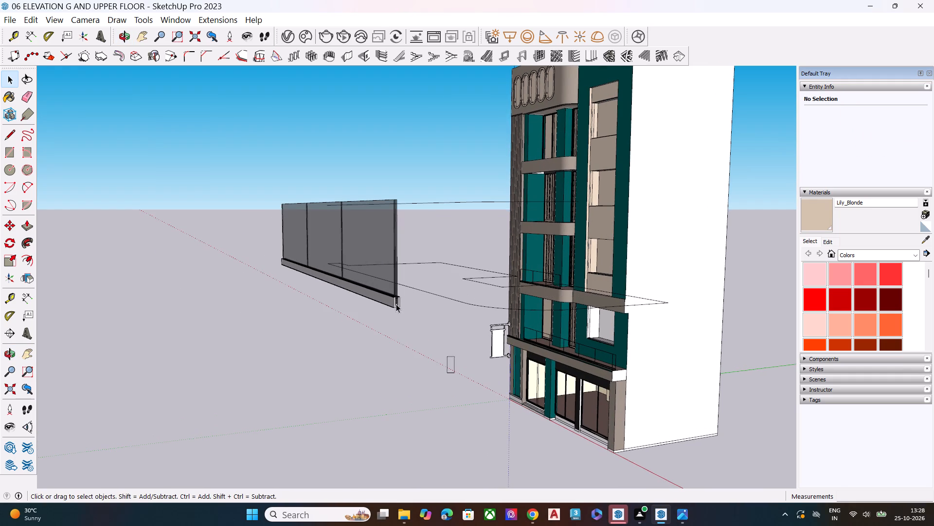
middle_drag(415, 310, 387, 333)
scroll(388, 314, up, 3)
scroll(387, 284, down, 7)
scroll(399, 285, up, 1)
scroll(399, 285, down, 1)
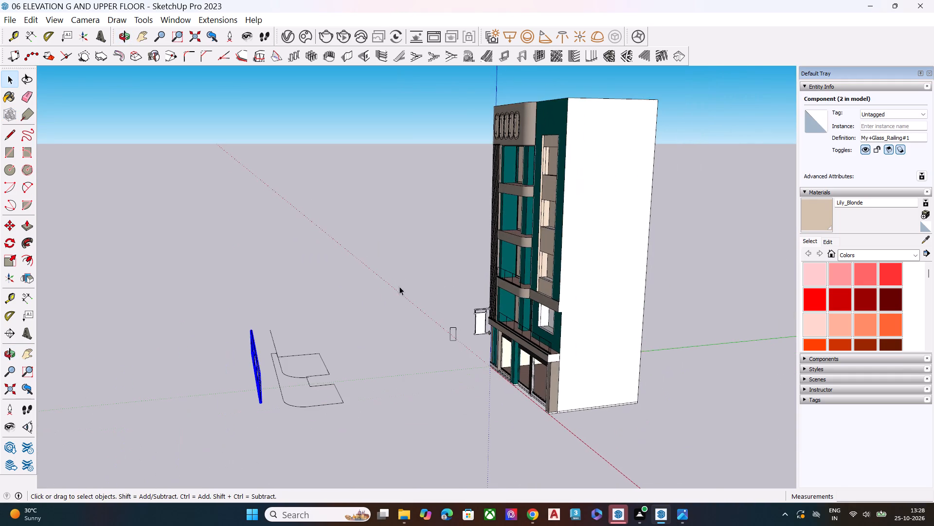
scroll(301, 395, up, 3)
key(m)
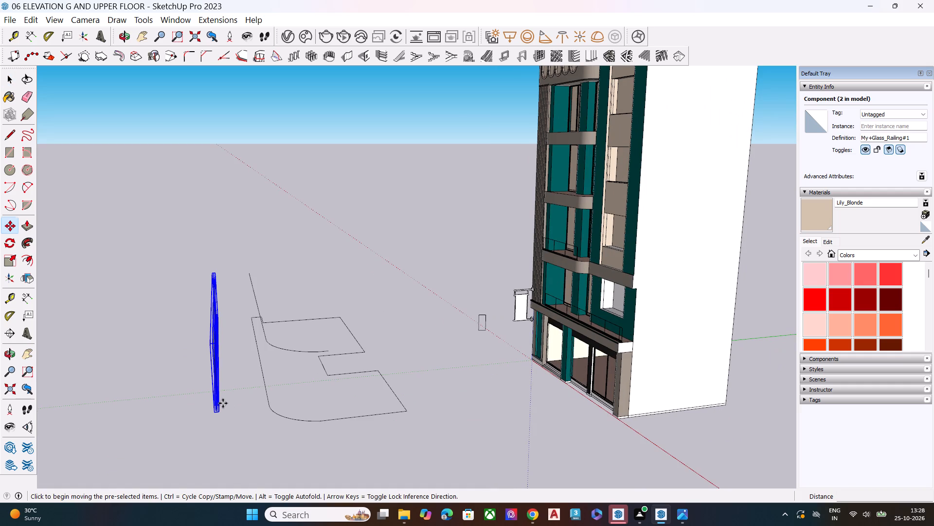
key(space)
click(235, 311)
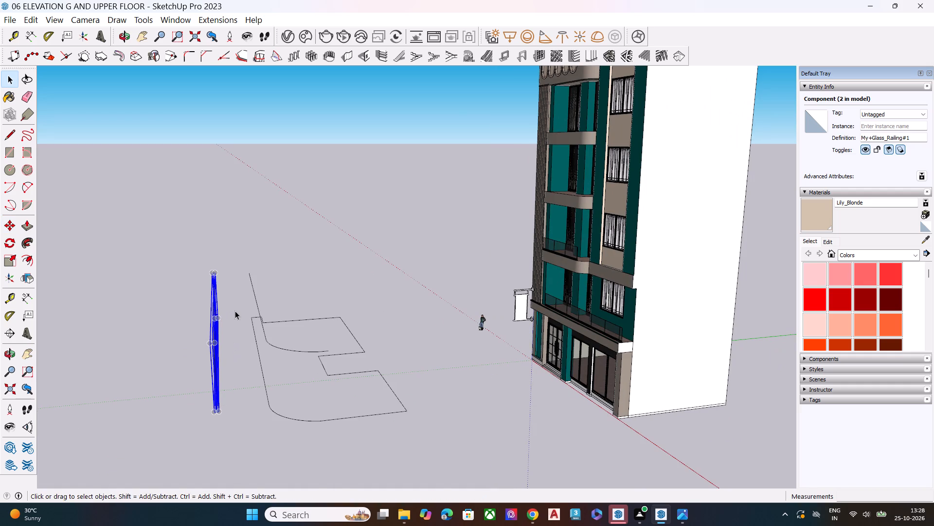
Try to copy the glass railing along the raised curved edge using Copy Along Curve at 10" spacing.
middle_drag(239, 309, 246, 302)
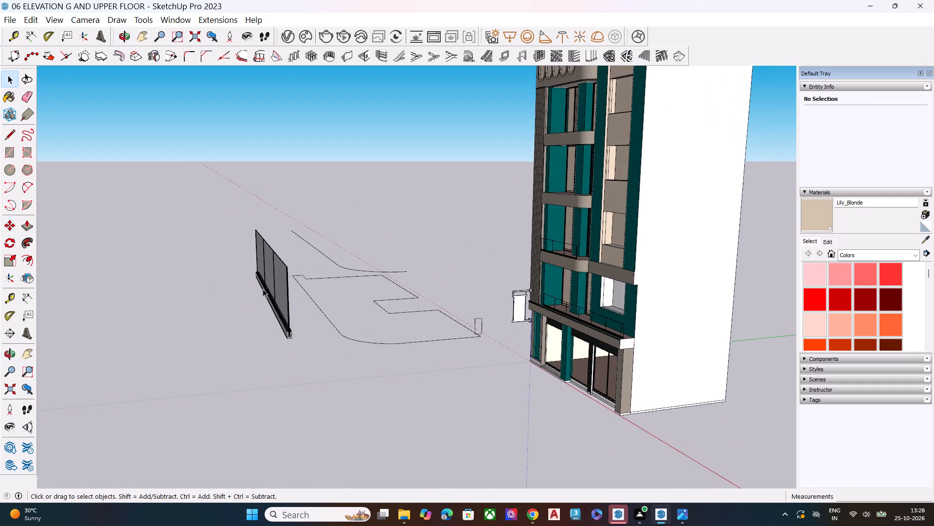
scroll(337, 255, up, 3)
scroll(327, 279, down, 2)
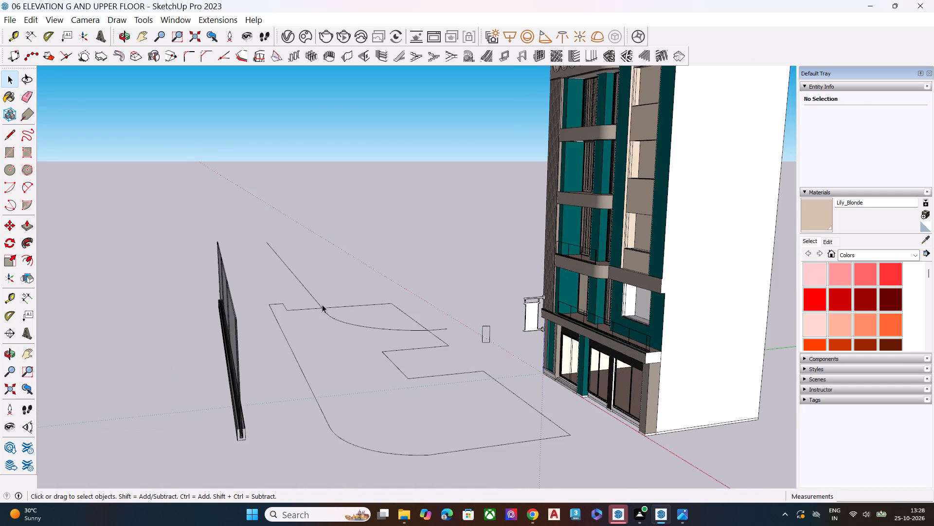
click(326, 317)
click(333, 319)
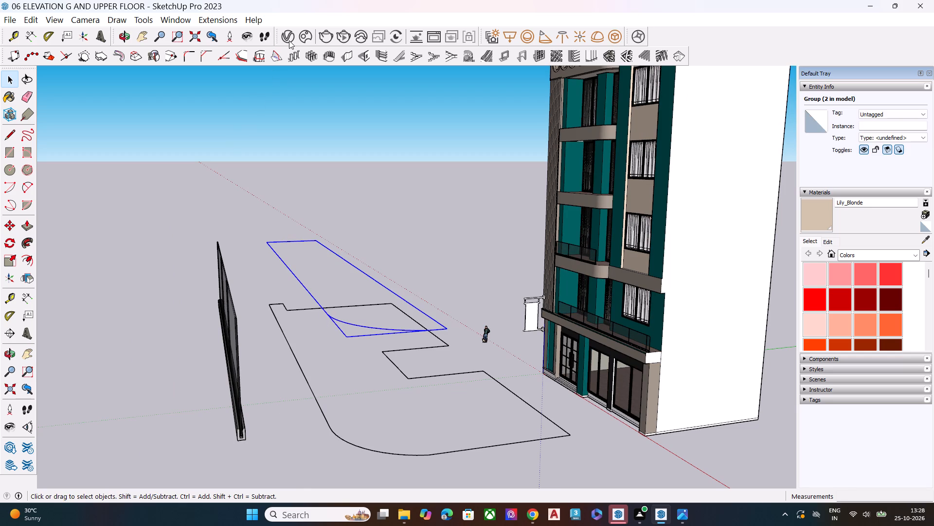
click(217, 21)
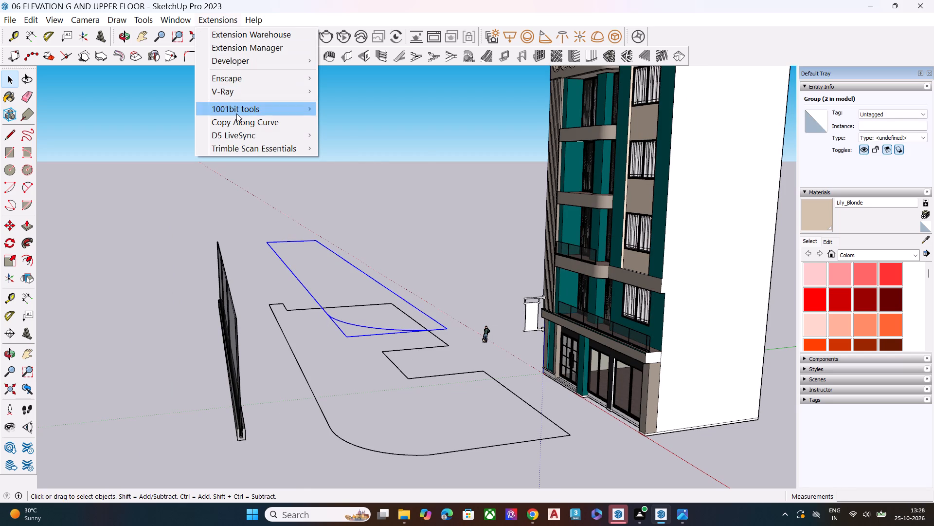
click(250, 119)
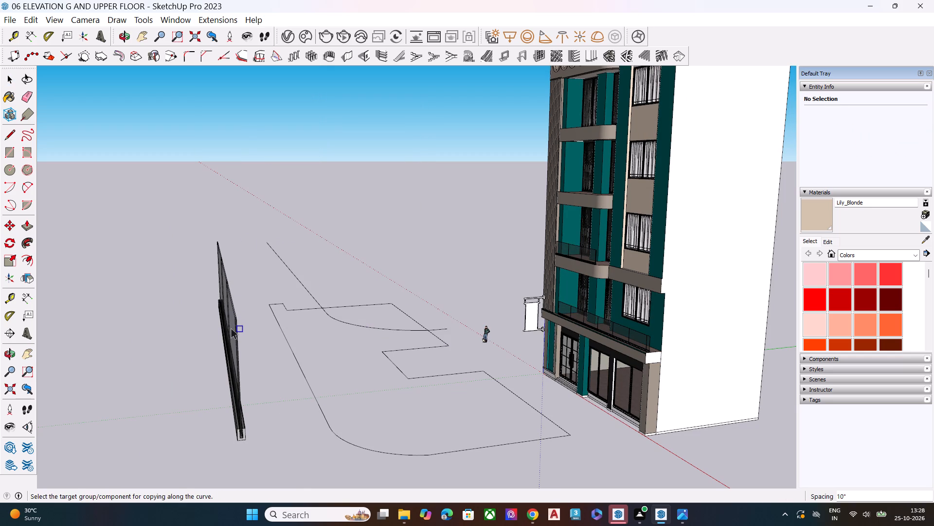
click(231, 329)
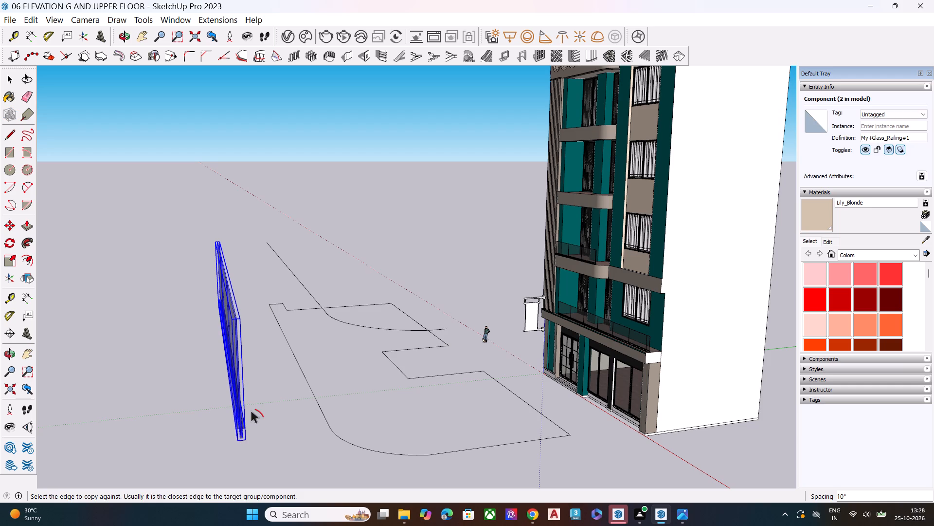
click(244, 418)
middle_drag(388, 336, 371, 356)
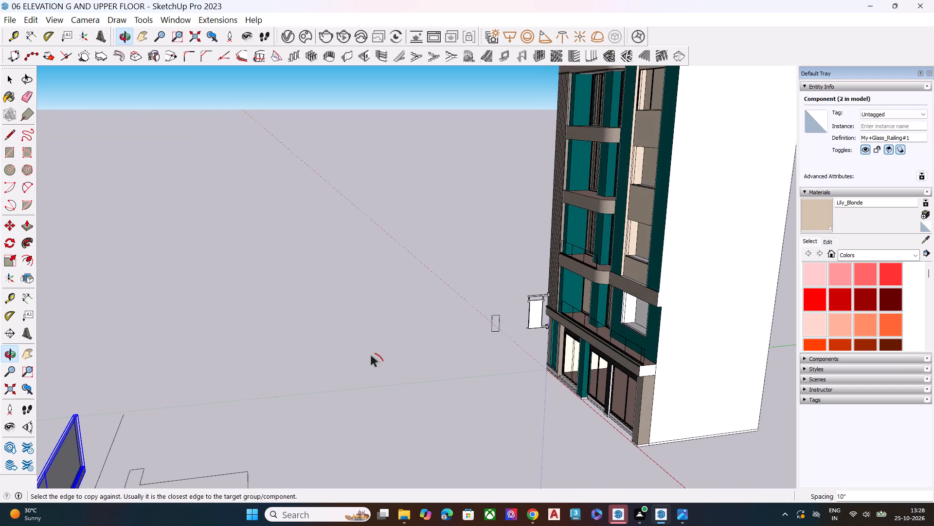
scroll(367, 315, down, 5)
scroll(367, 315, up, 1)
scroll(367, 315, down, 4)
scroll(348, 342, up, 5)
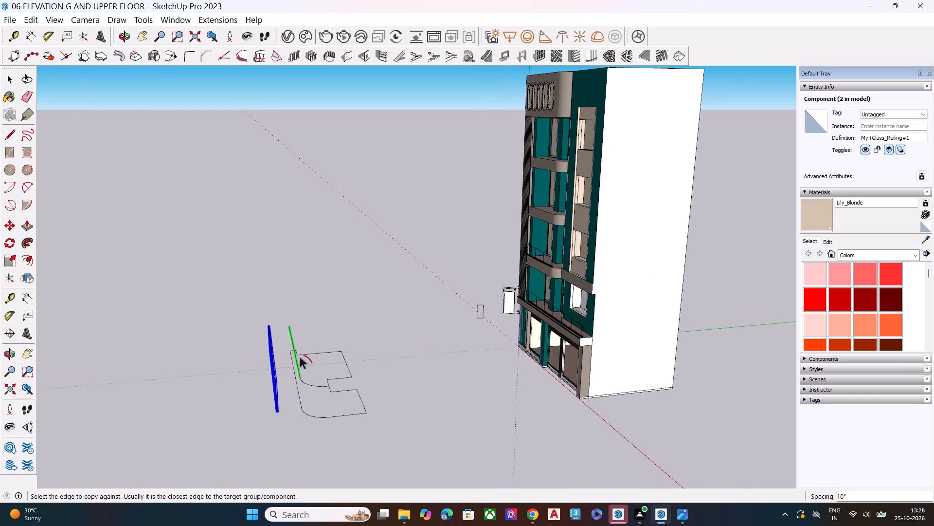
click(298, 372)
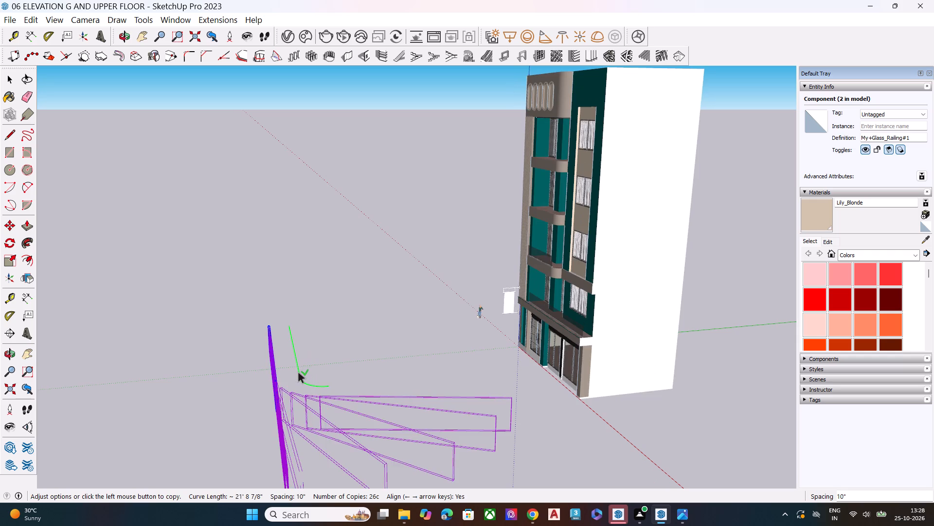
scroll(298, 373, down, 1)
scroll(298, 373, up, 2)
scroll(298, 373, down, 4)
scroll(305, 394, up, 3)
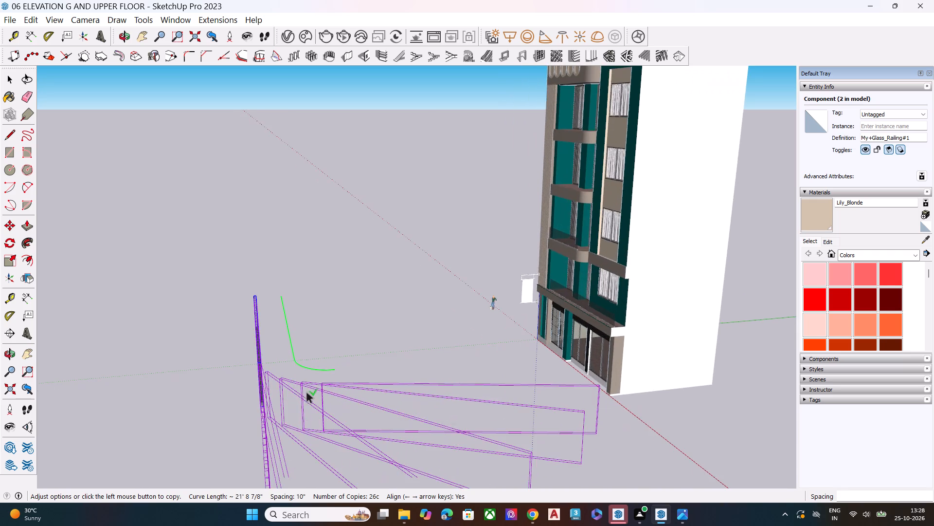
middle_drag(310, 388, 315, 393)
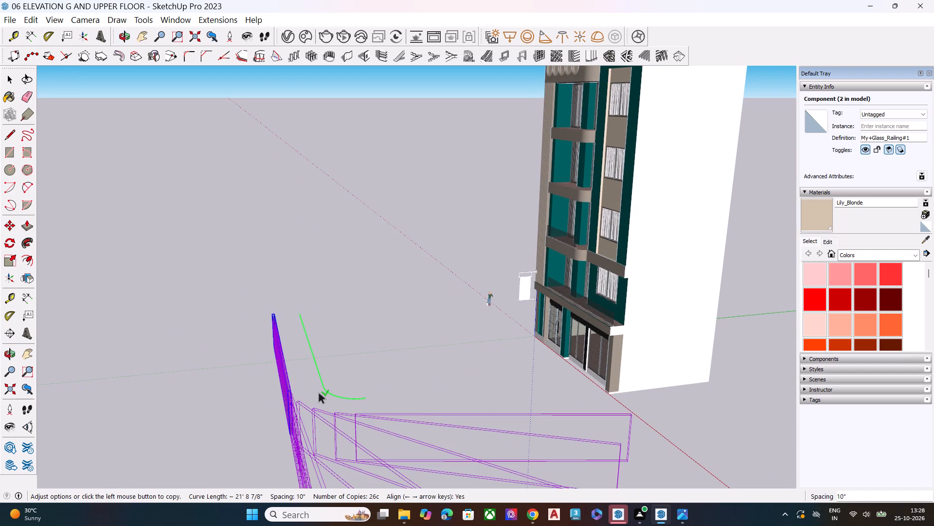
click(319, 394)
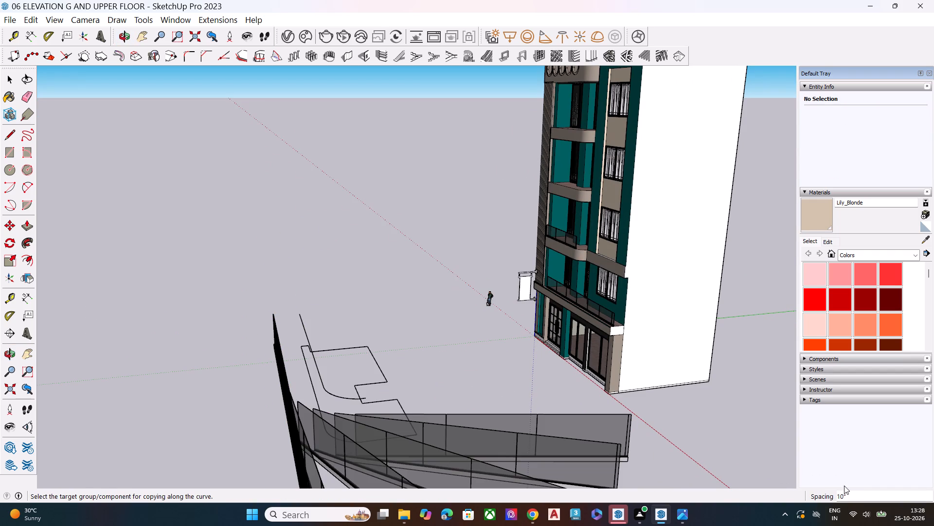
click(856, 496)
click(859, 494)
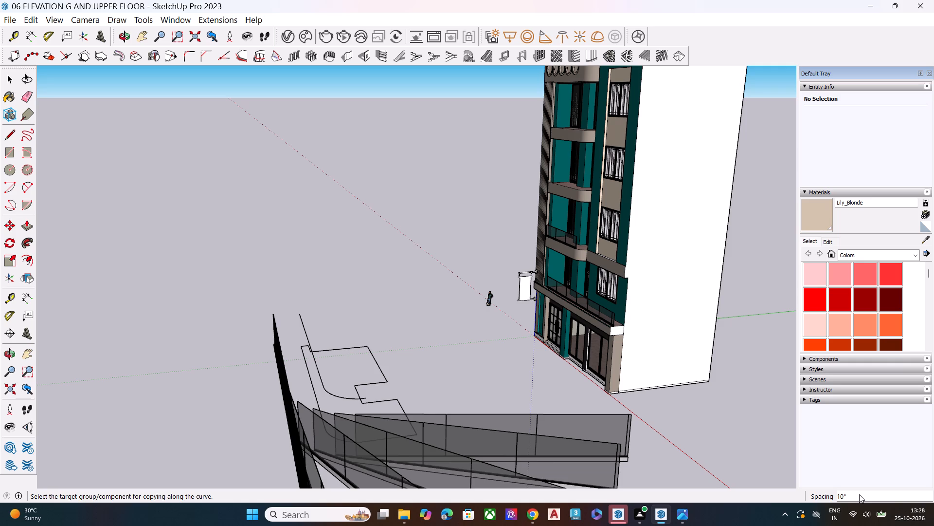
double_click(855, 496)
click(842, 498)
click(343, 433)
Examine from several angles how the railing copies are arranged along the curve.
scroll(354, 345, down, 5)
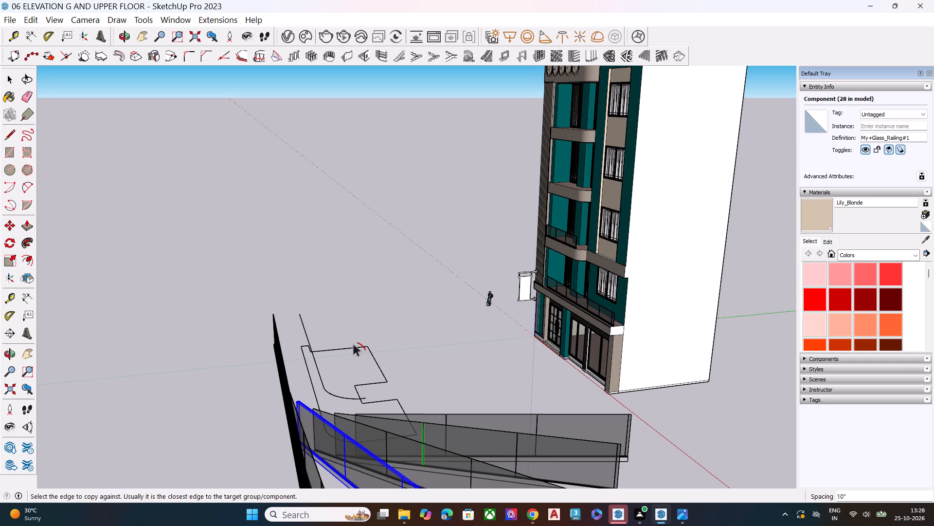
scroll(377, 339, down, 1)
scroll(373, 479, up, 2)
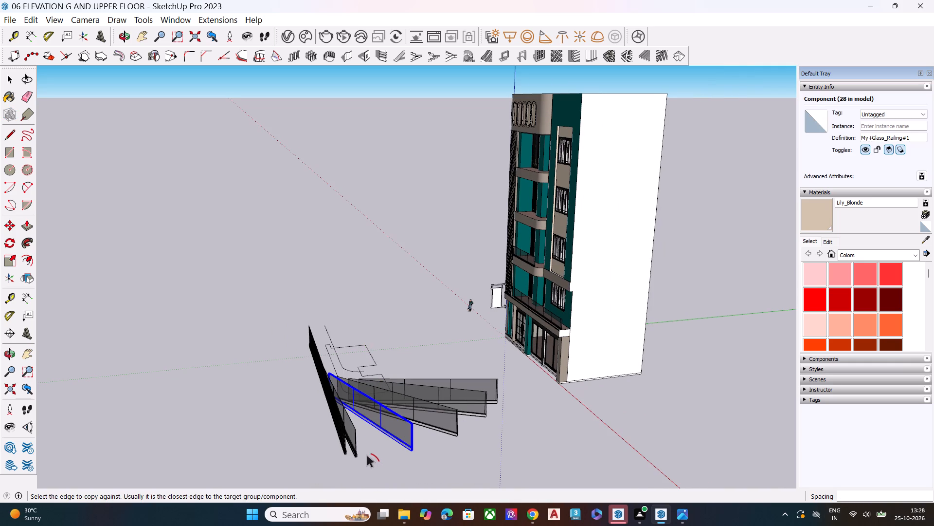
scroll(367, 456, up, 2)
middle_drag(372, 424, 165, 406)
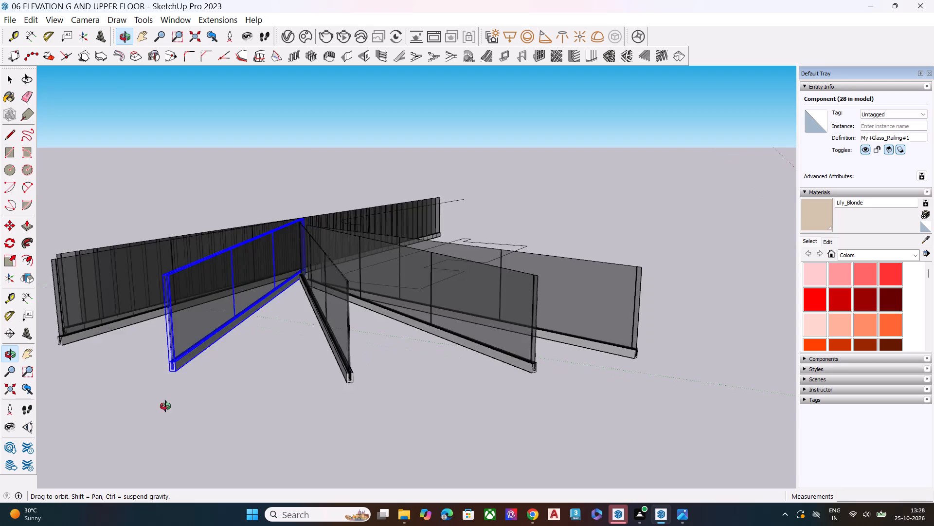
middle_drag(165, 406, 476, 361)
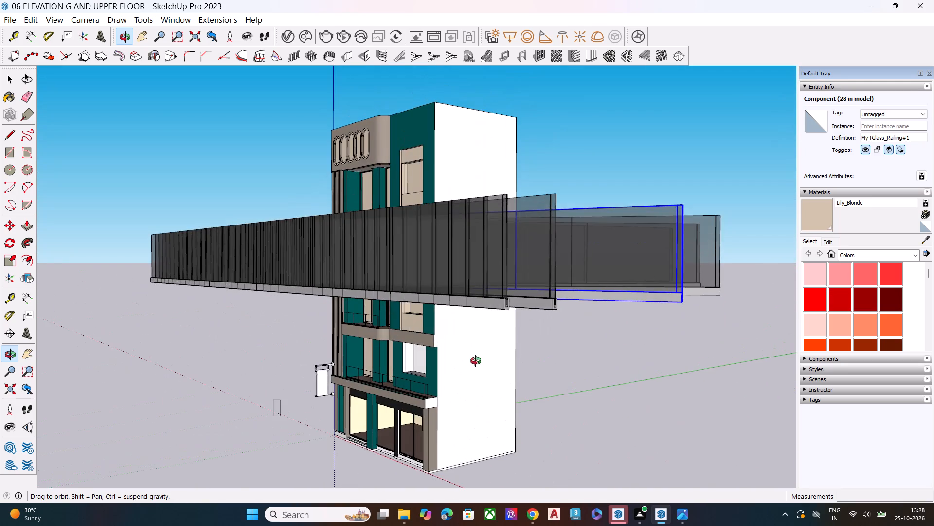
middle_drag(476, 361, 406, 468)
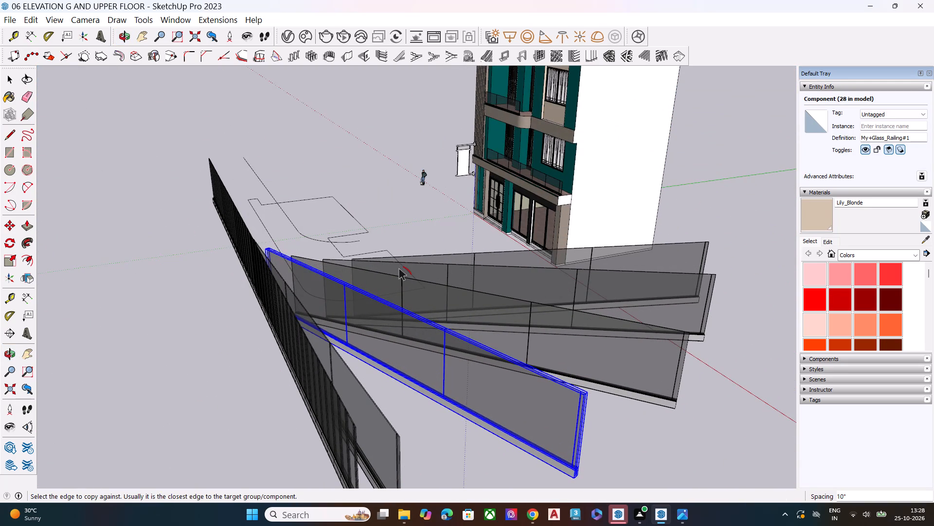
scroll(536, 367, down, 5)
middle_drag(505, 368, 487, 480)
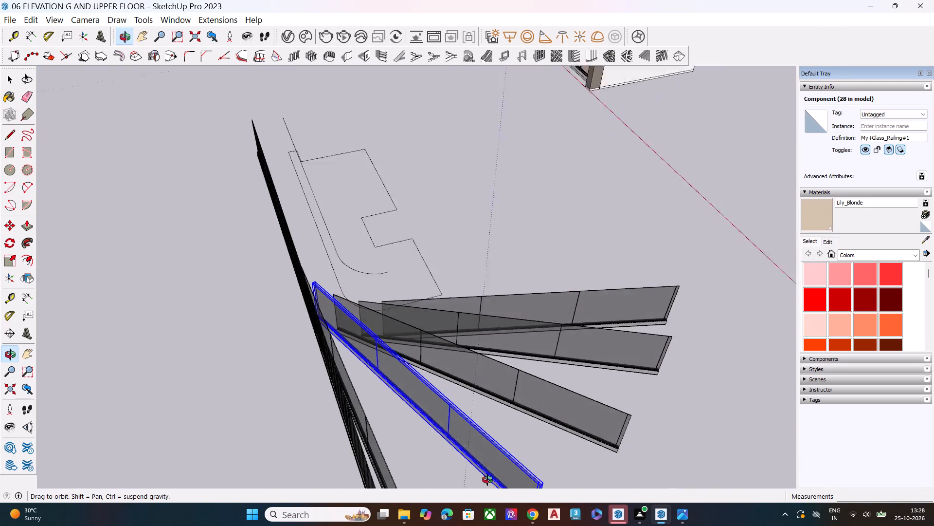
middle_drag(487, 480, 483, 525)
scroll(415, 380, up, 9)
scroll(406, 367, down, 1)
scroll(410, 365, up, 4)
scroll(420, 361, down, 3)
scroll(467, 282, down, 5)
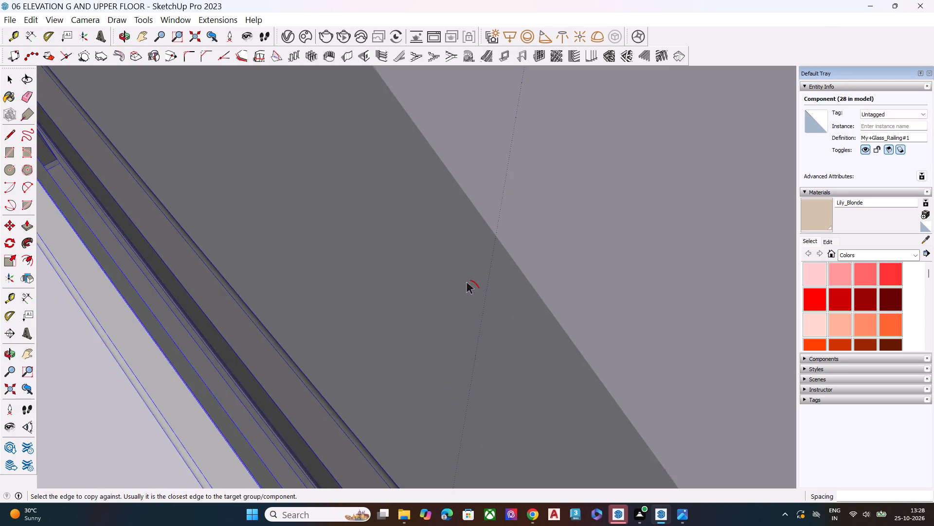
scroll(467, 282, down, 5)
scroll(449, 302, up, 1)
scroll(449, 302, down, 6)
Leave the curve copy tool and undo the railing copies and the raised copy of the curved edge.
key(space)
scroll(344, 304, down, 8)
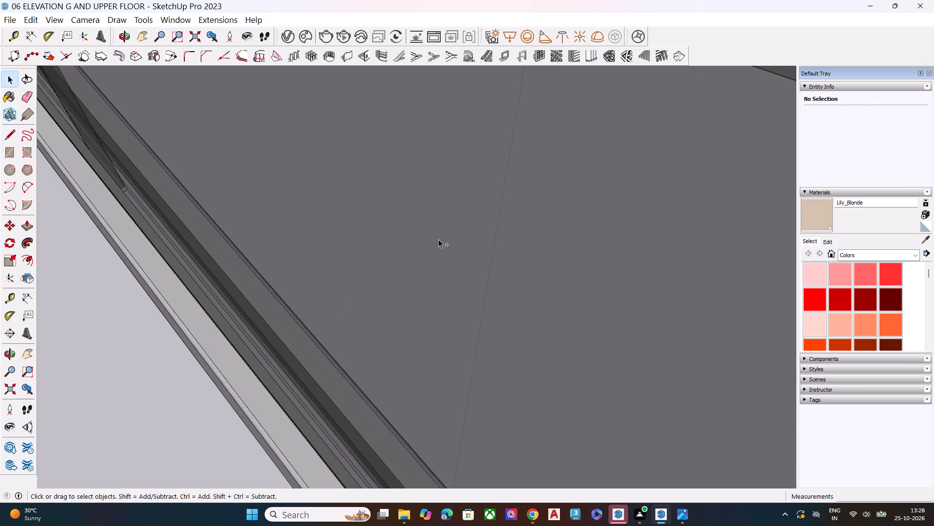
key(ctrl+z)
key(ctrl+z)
Copy the grouped curved edge vertically to about 4' 3 1/2" above the floor outline, and clear the selection.
ctrl+scroll(438, 239, down, 6)
scroll(466, 334, down, 7)
scroll(424, 236, up, 4)
scroll(427, 232, down, 1)
scroll(427, 232, up, 3)
scroll(437, 302, up, 5)
scroll(448, 295, down, 5)
click(452, 300)
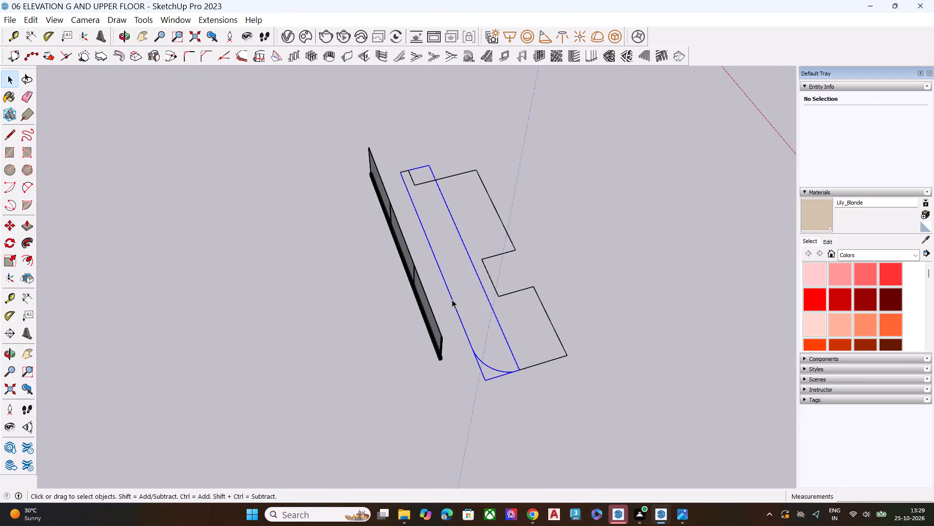
middle_drag(468, 334, 421, 211)
scroll(433, 278, up, 3)
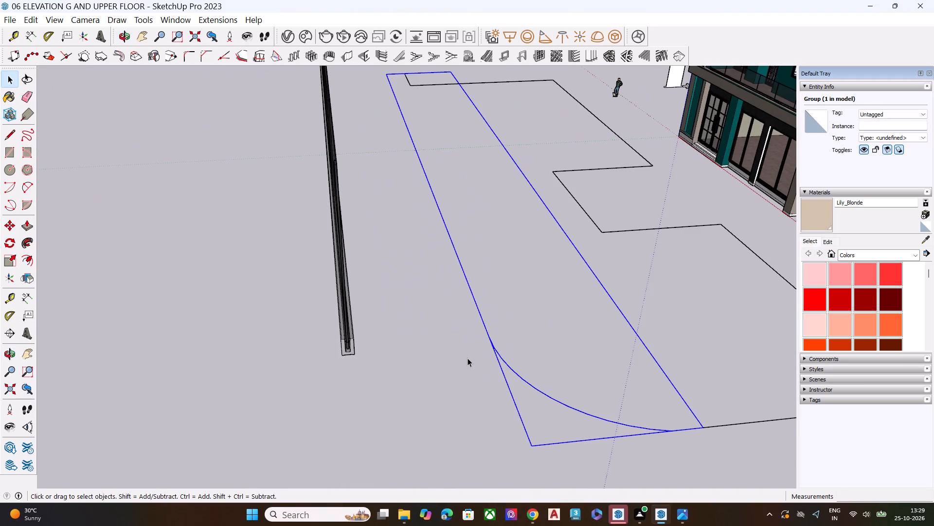
key(m)
click(705, 427)
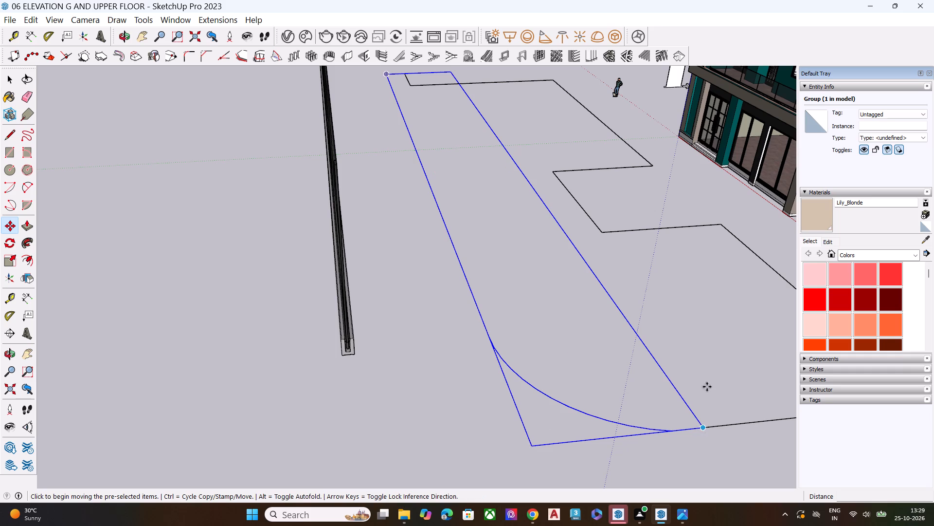
scroll(703, 301, down, 7)
scroll(630, 357, down, 2)
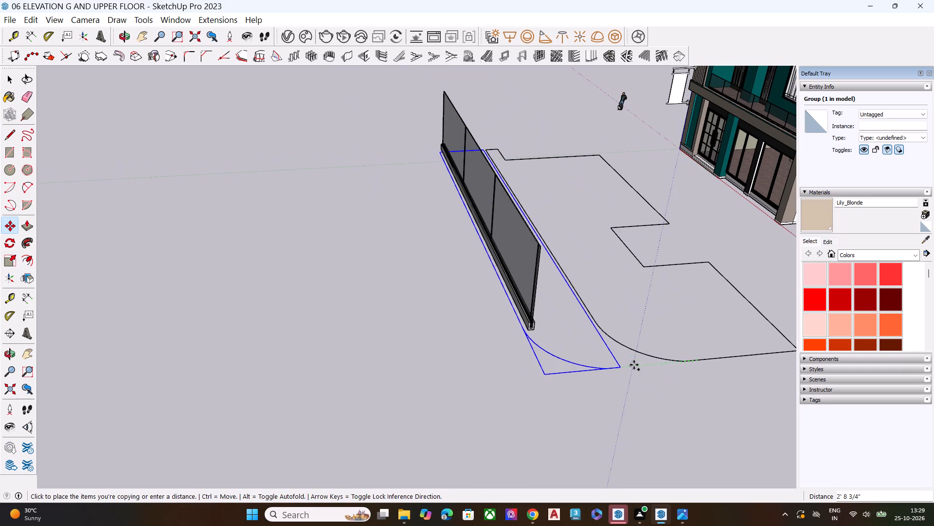
scroll(634, 365, down, 1)
middle_drag(629, 370, 636, 261)
scroll(609, 305, up, 1)
scroll(609, 306, down, 1)
scroll(608, 309, up, 1)
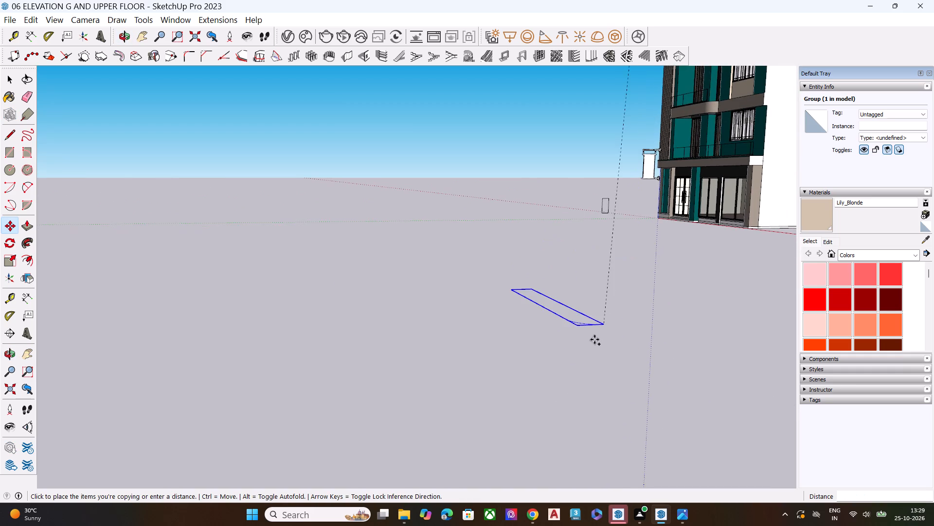
scroll(594, 340, down, 8)
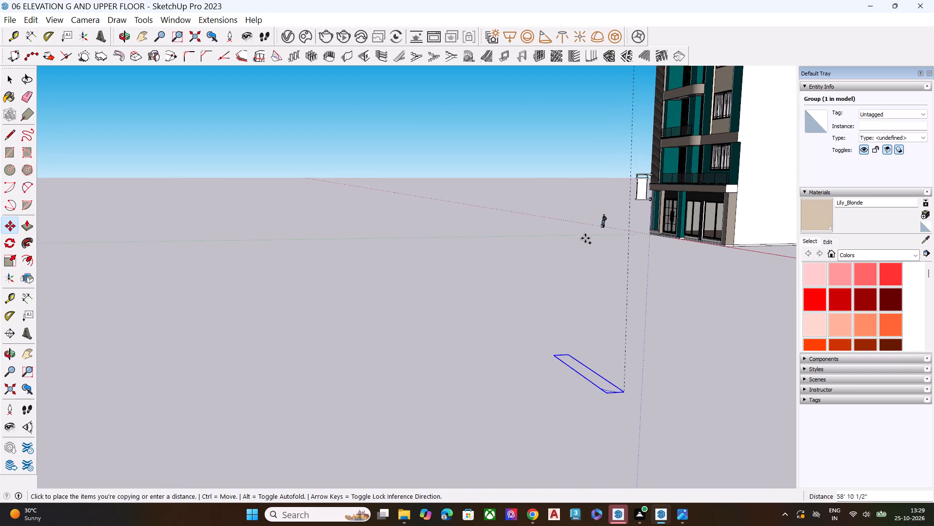
scroll(547, 268, down, 15)
scroll(566, 303, down, 6)
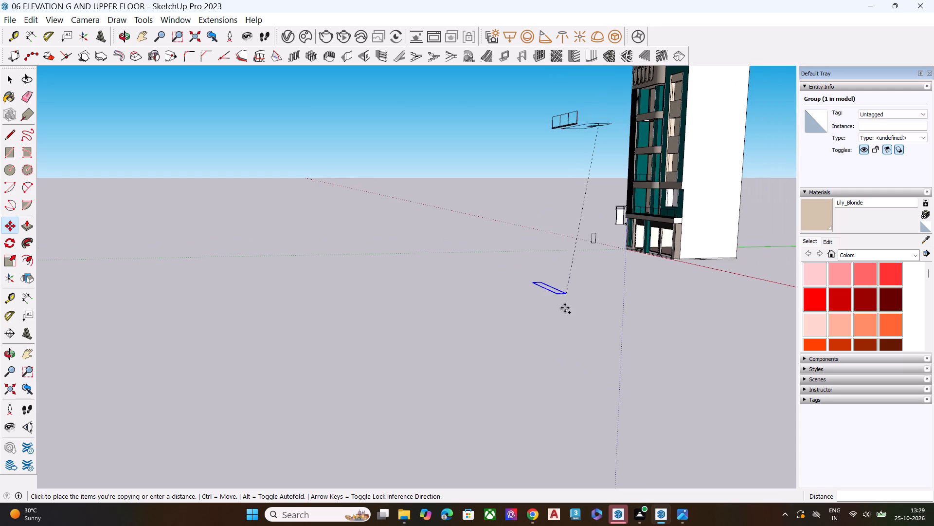
scroll(586, 116, up, 9)
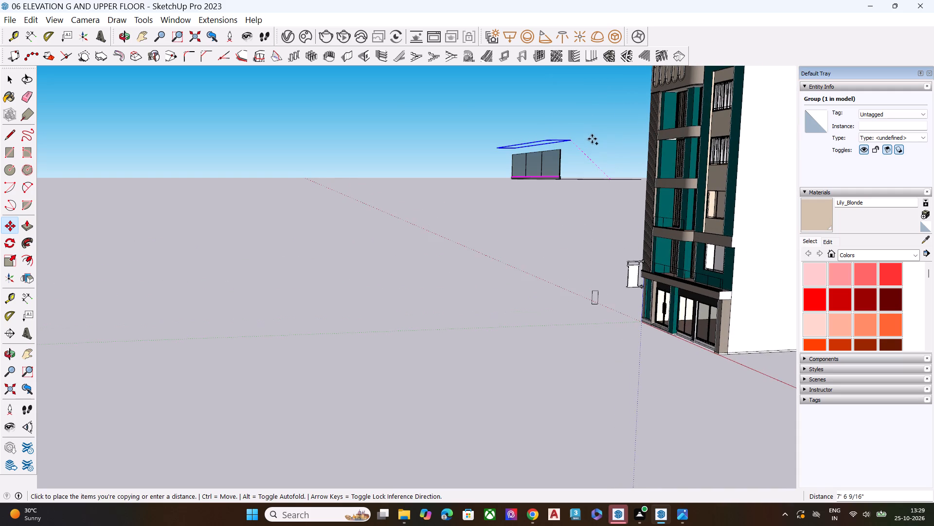
scroll(592, 139, up, 11)
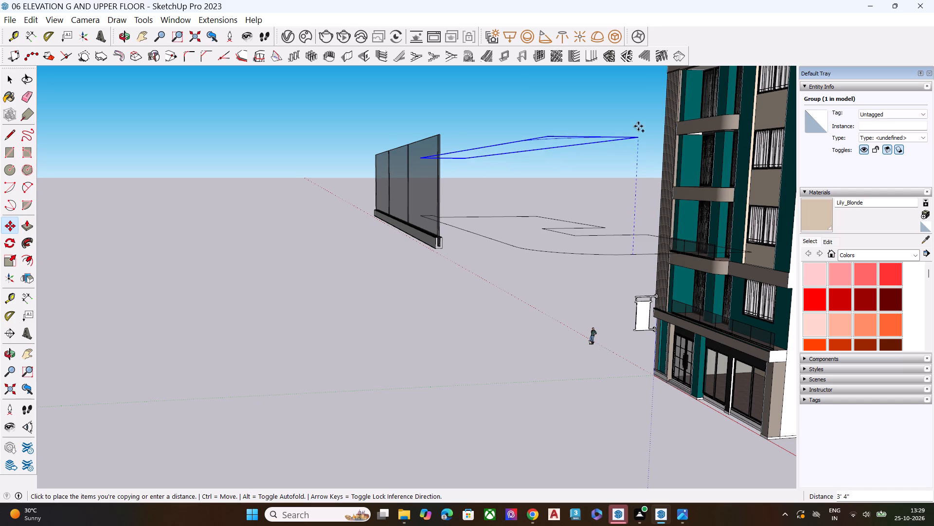
click(641, 97)
key(space)
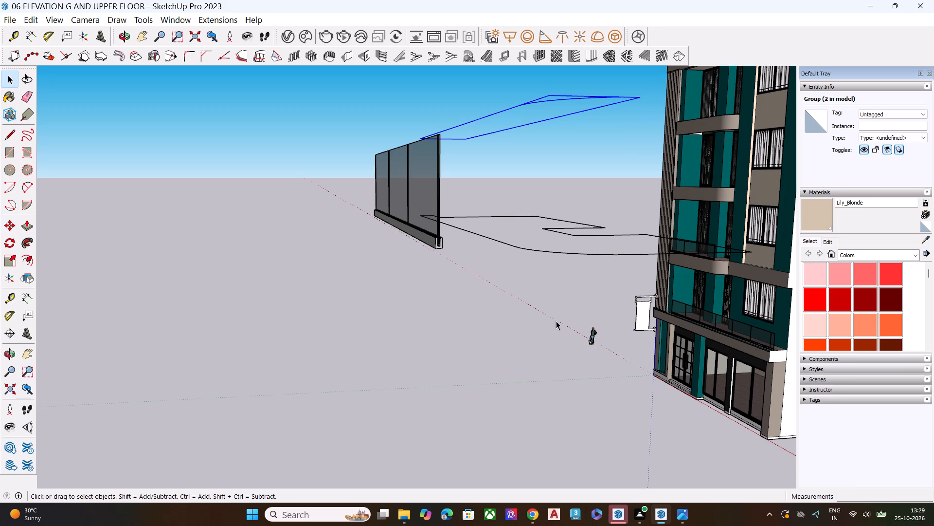
click(551, 321)
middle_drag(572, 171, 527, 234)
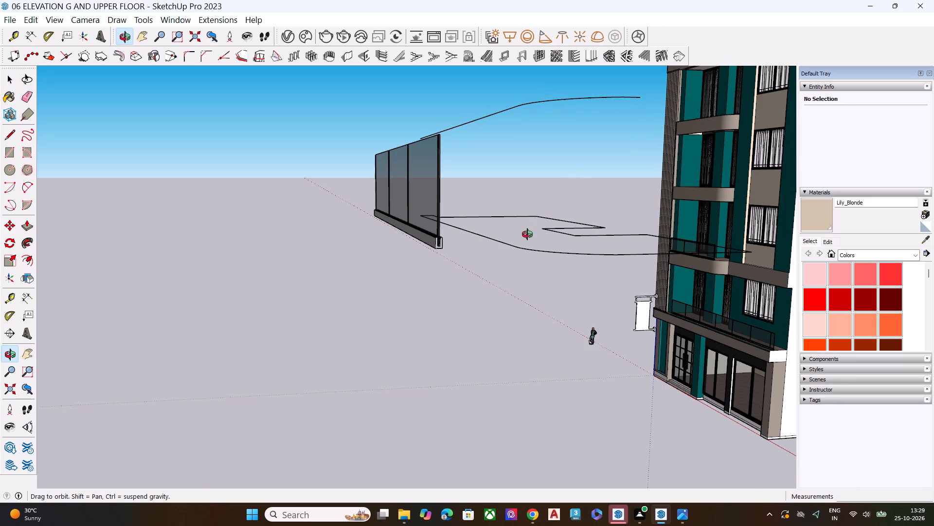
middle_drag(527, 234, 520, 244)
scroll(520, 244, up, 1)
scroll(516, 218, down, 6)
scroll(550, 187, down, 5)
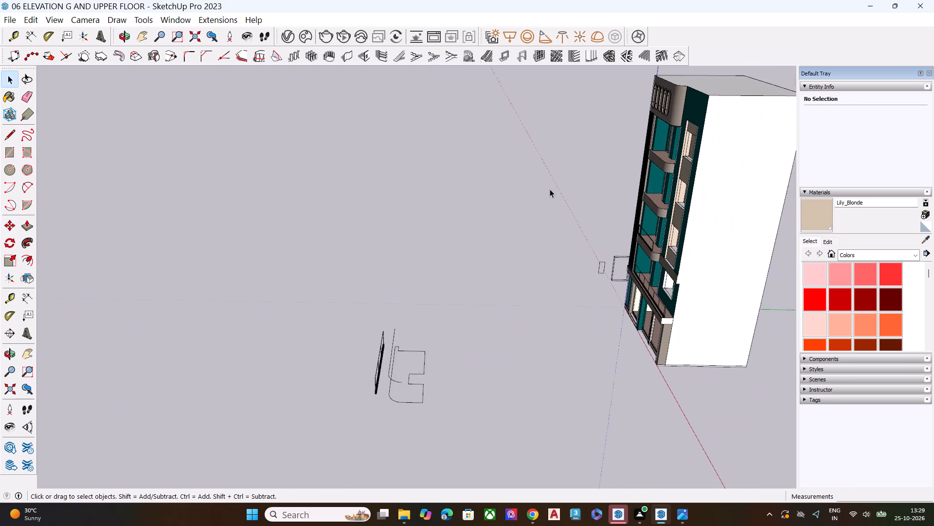
Examine the raised curved edge, the floor outline and the glass railing from several angles.
scroll(550, 189, down, 6)
middle_drag(469, 290, 463, 324)
scroll(464, 323, up, 6)
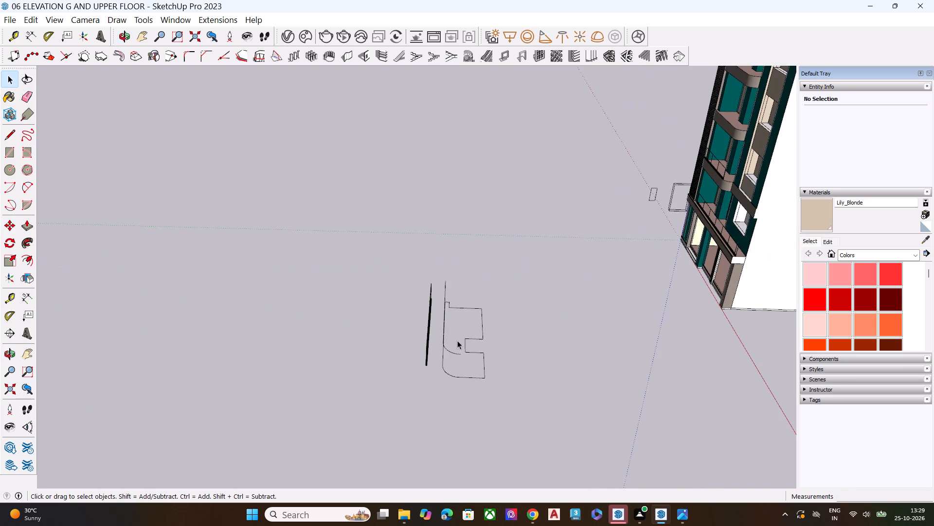
scroll(468, 363, up, 6)
middle_drag(465, 357, 468, 317)
scroll(468, 319, down, 3)
scroll(468, 319, up, 1)
scroll(468, 319, down, 3)
middle_drag(464, 251, 465, 242)
scroll(463, 265, down, 5)
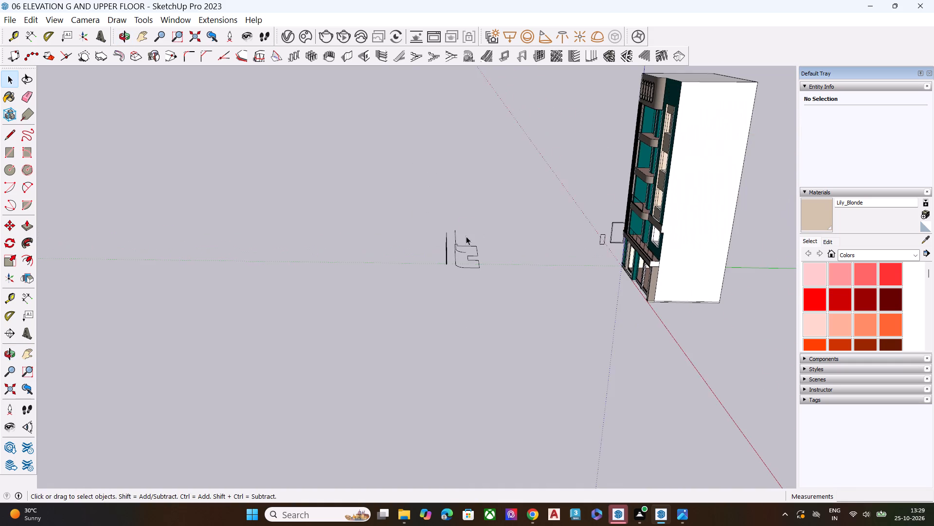
middle_drag(466, 232, 474, 190)
scroll(474, 190, up, 4)
scroll(472, 186, down, 1)
scroll(471, 186, up, 11)
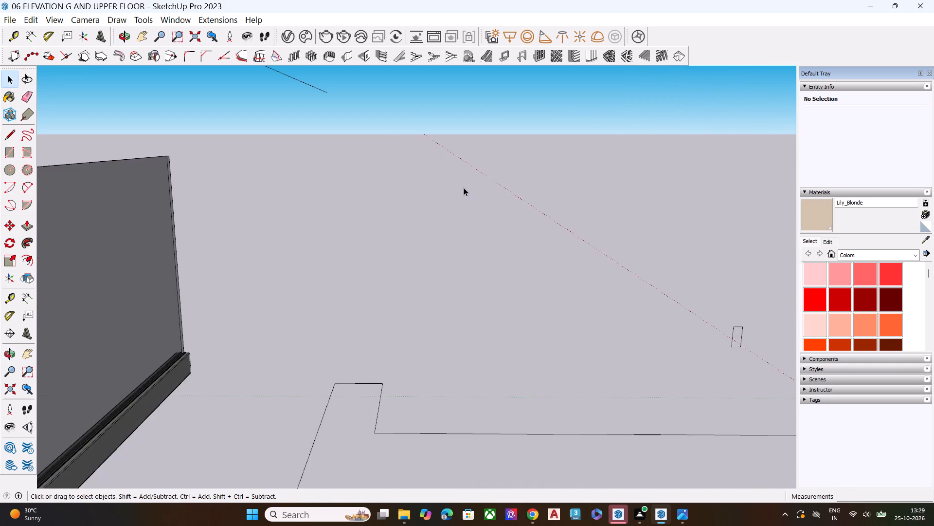
scroll(464, 191, down, 3)
middle_drag(481, 212, 485, 209)
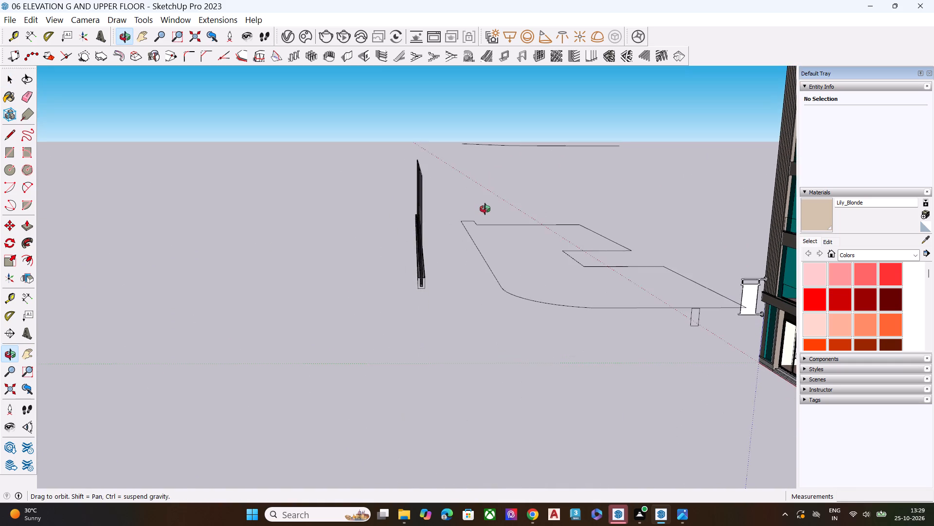
middle_drag(485, 209, 485, 213)
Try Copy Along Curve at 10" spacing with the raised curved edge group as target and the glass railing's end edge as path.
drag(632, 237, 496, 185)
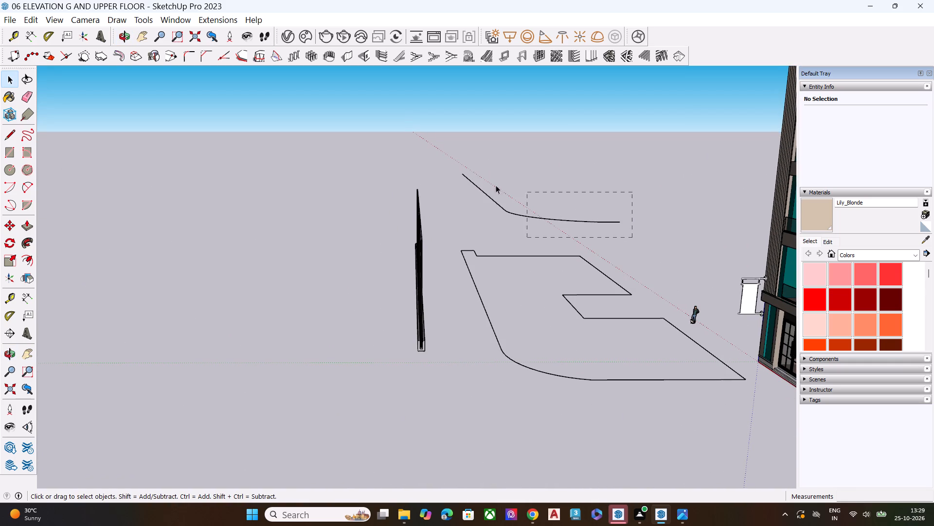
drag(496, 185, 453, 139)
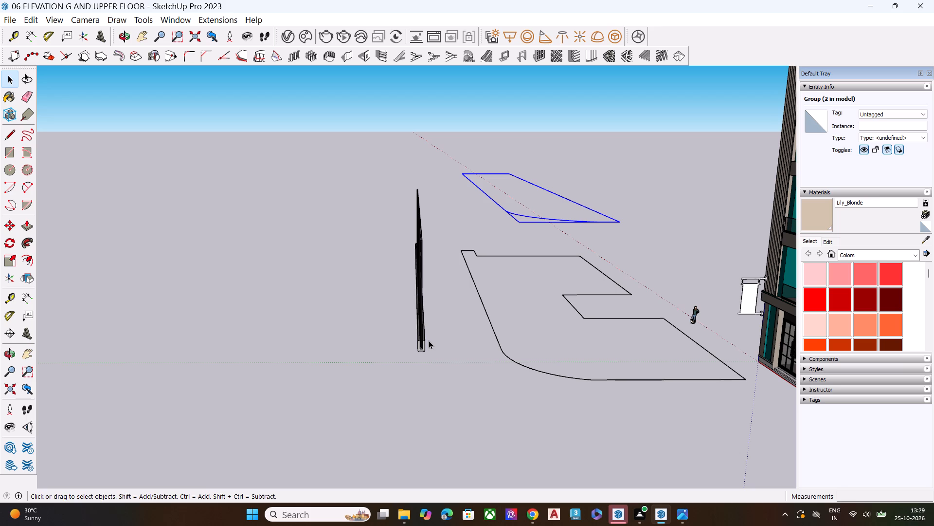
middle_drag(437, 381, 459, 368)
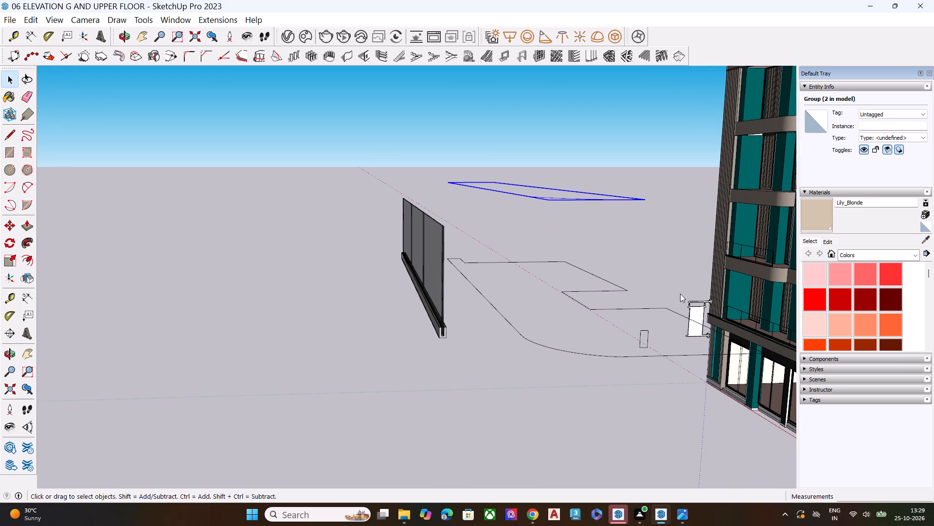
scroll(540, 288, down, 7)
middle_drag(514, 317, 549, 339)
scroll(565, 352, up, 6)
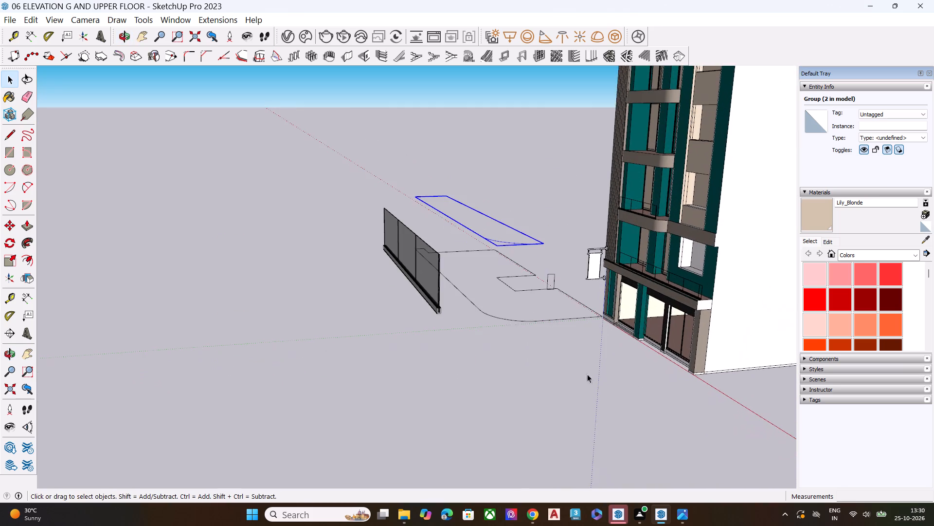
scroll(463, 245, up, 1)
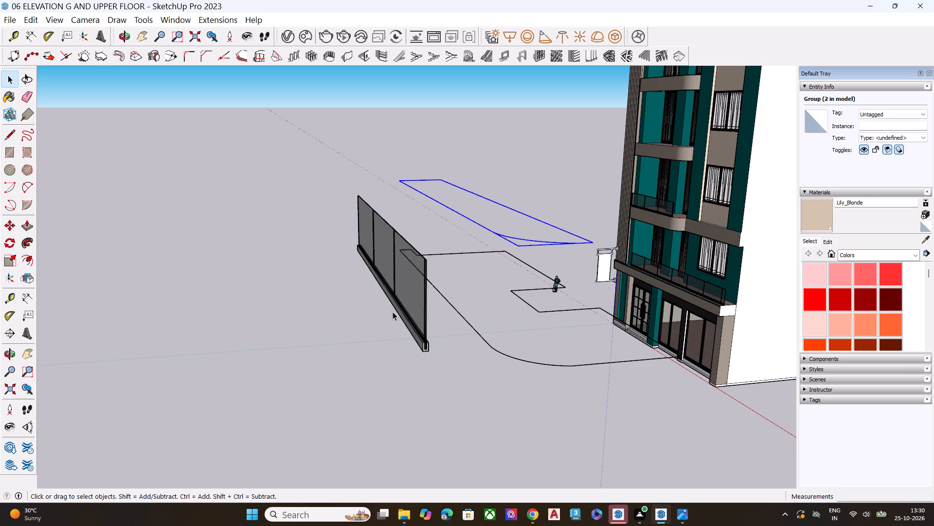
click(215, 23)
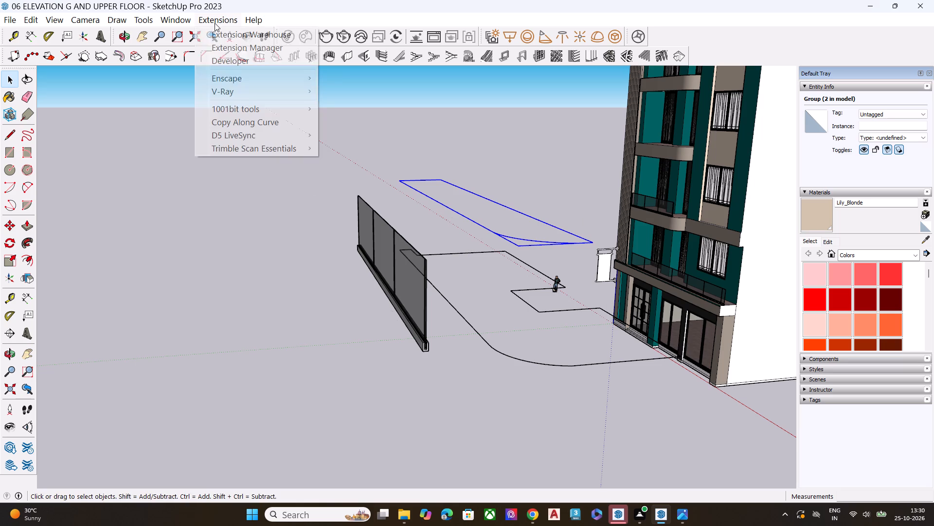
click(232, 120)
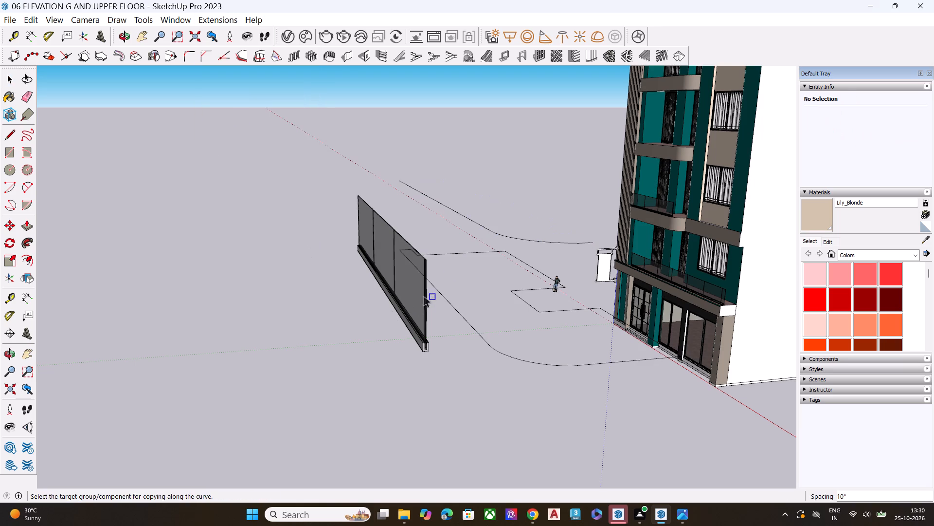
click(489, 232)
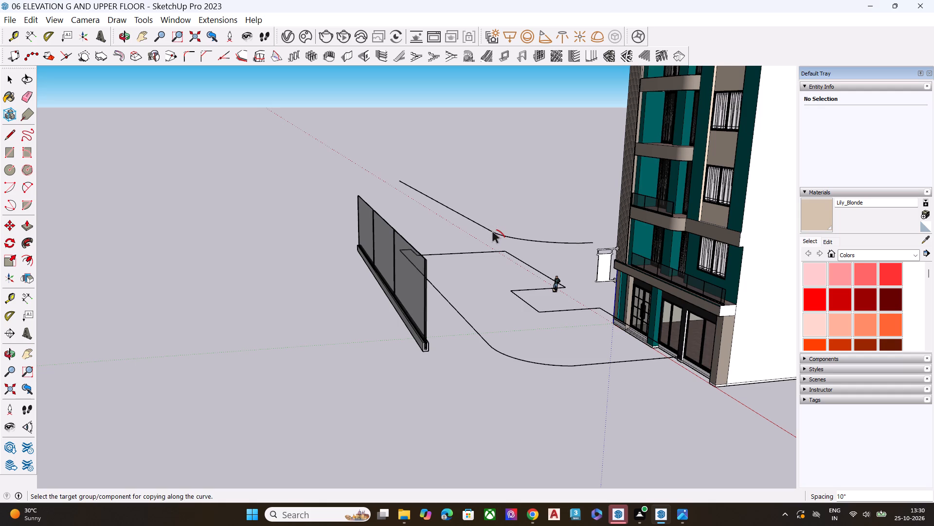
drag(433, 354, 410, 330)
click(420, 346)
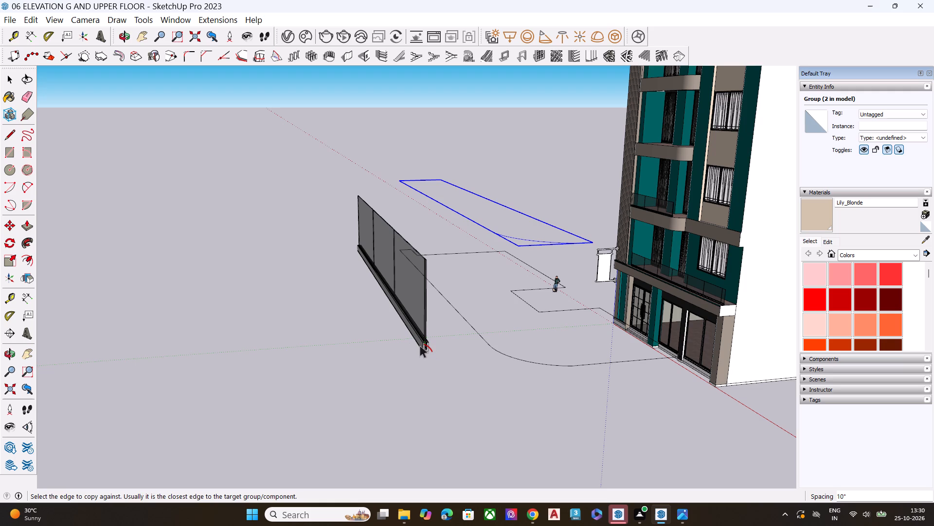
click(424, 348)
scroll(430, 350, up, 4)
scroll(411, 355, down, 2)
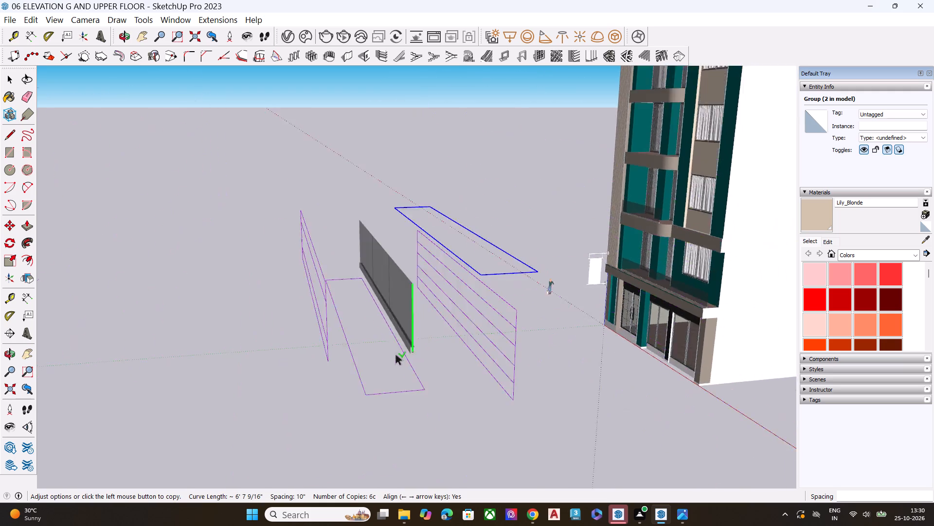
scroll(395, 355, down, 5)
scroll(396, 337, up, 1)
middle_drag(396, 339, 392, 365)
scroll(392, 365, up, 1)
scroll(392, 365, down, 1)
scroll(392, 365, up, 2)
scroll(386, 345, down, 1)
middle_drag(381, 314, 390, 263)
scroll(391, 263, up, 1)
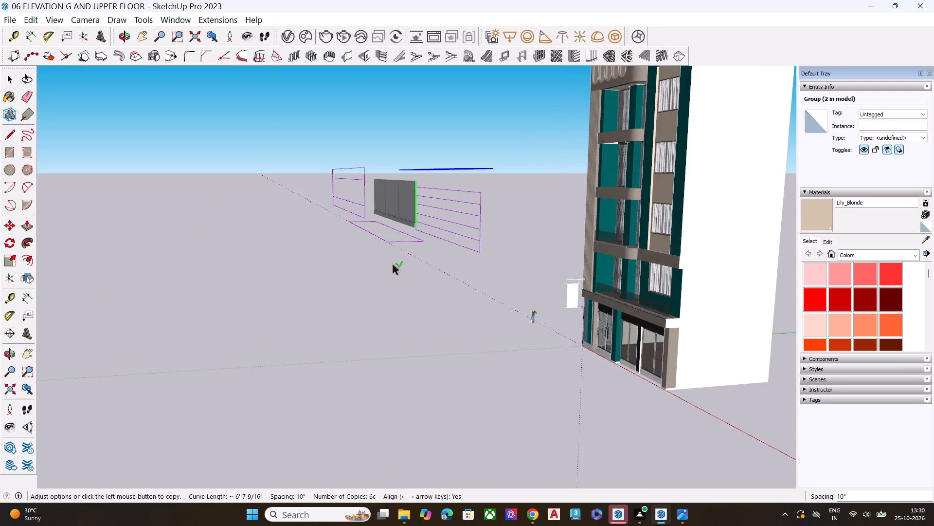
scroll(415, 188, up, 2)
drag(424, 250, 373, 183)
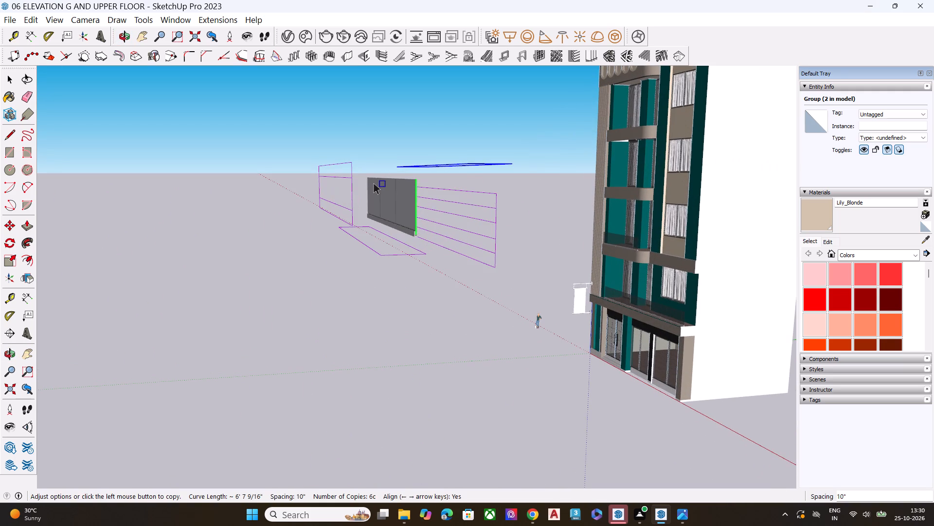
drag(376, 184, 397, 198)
Examine from several angles how the curve copies are arranged around the glass railing.
middle_drag(444, 251, 402, 289)
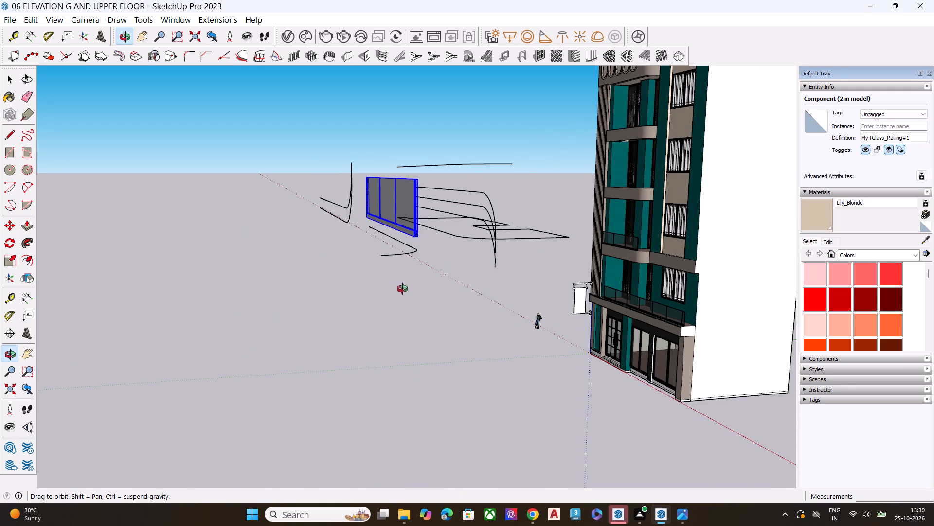
middle_drag(402, 289, 389, 294)
scroll(320, 281, down, 7)
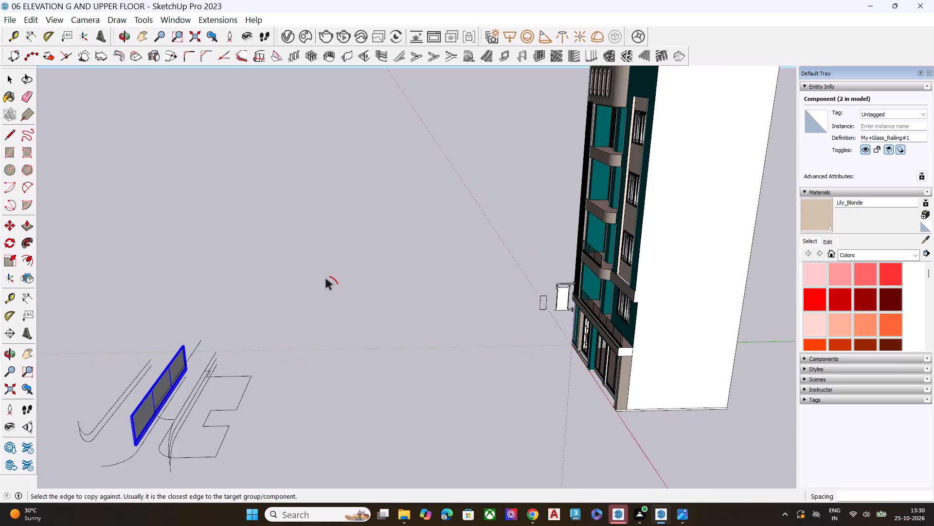
scroll(279, 382, up, 3)
middle_drag(249, 369, 277, 328)
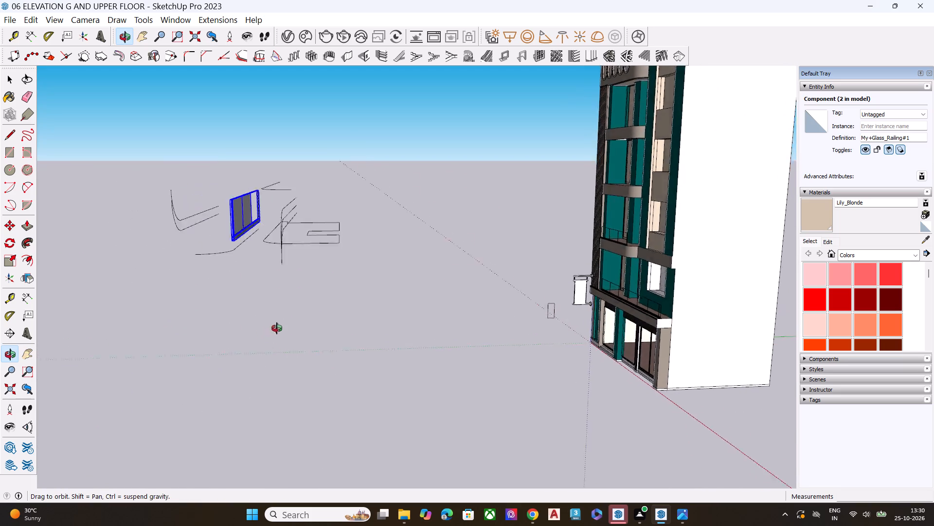
middle_drag(277, 328, 306, 327)
scroll(494, 178, up, 2)
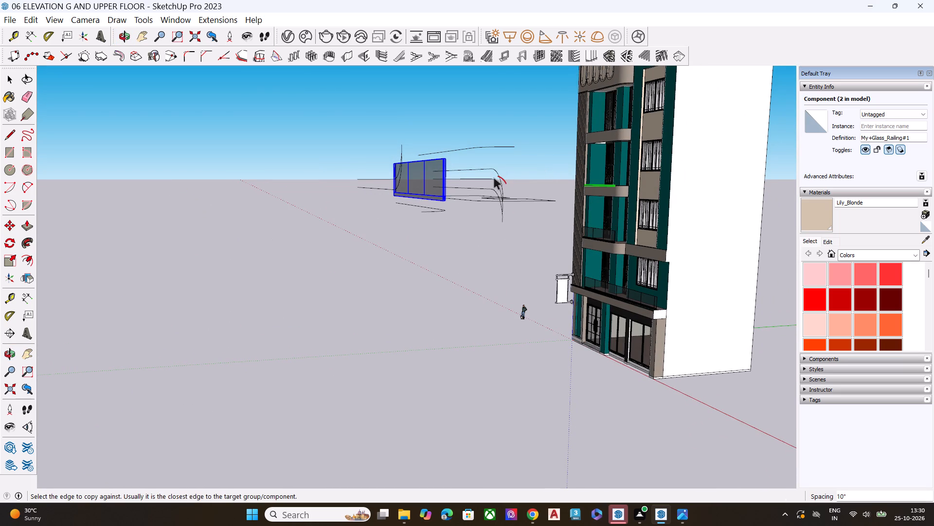
scroll(485, 150, up, 2)
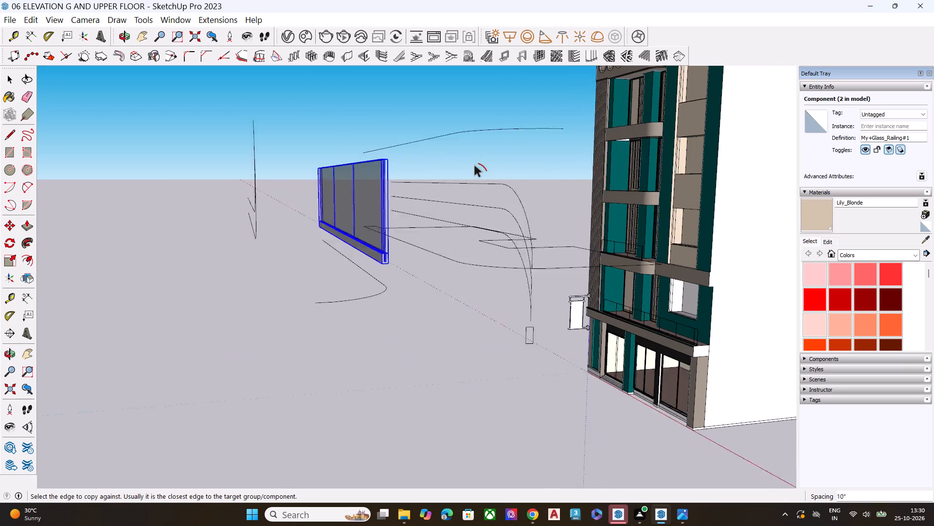
scroll(474, 166, up, 1)
scroll(471, 173, down, 1)
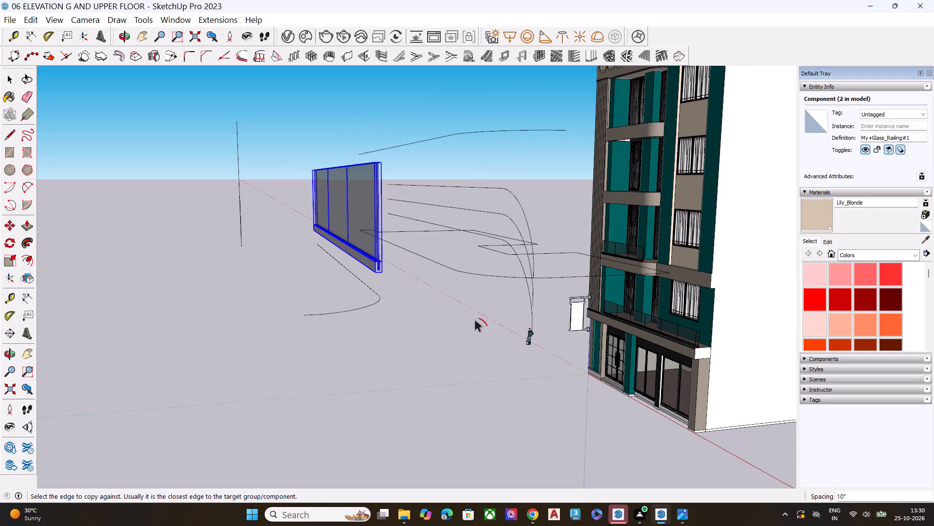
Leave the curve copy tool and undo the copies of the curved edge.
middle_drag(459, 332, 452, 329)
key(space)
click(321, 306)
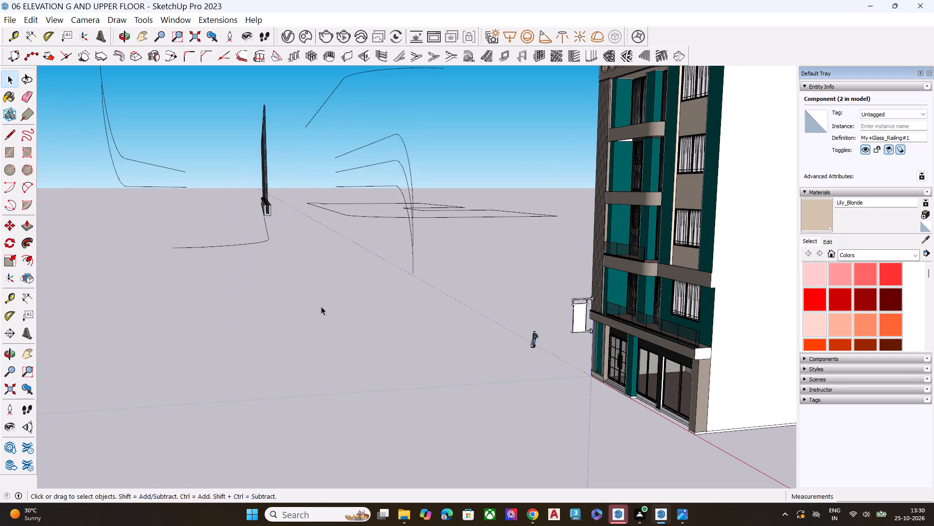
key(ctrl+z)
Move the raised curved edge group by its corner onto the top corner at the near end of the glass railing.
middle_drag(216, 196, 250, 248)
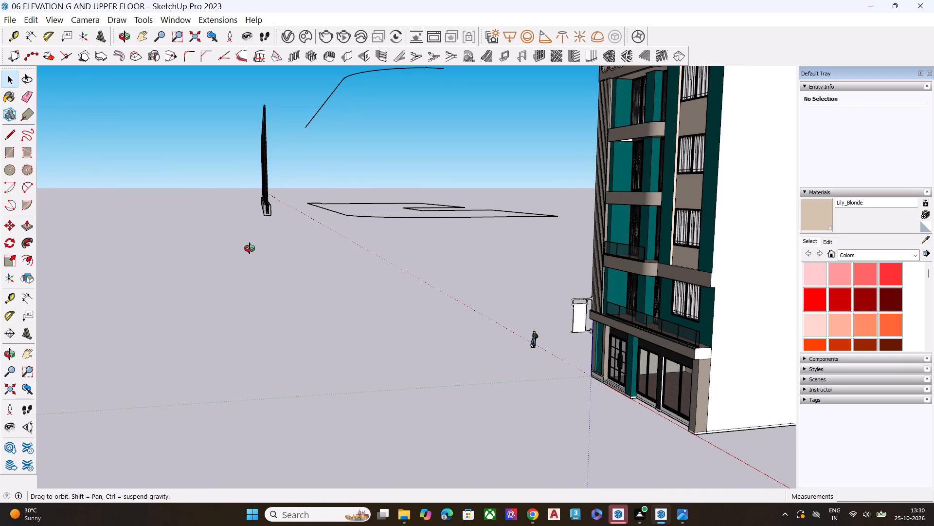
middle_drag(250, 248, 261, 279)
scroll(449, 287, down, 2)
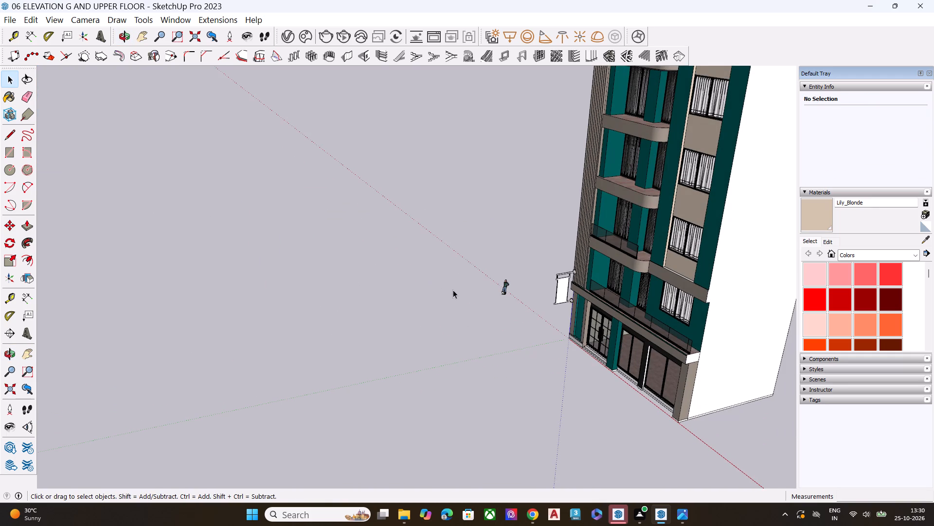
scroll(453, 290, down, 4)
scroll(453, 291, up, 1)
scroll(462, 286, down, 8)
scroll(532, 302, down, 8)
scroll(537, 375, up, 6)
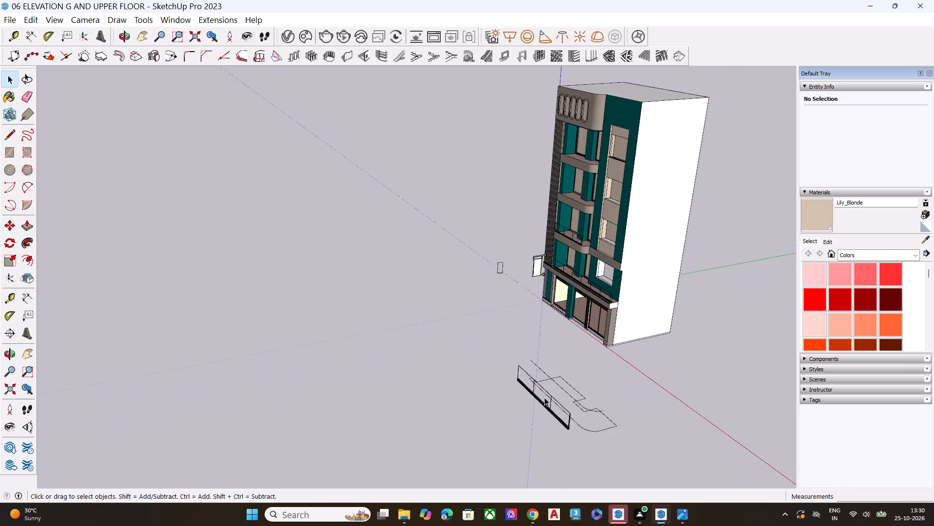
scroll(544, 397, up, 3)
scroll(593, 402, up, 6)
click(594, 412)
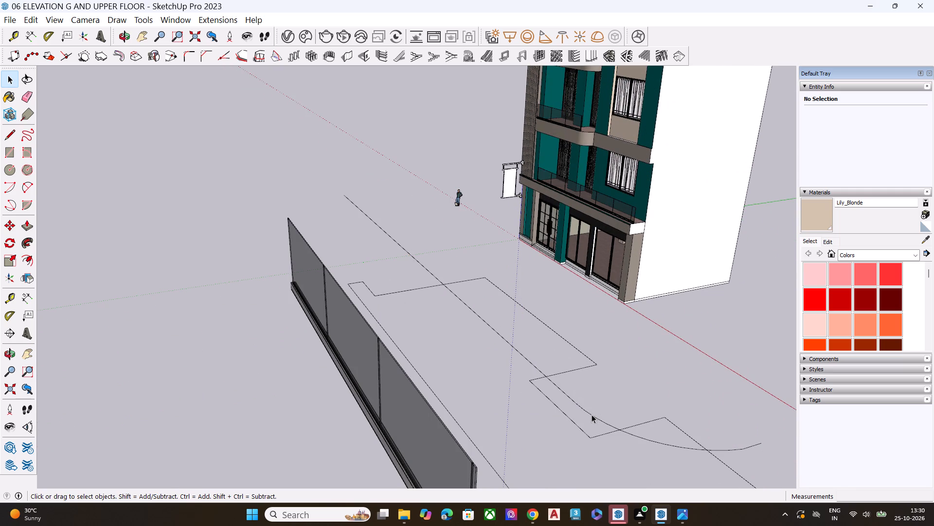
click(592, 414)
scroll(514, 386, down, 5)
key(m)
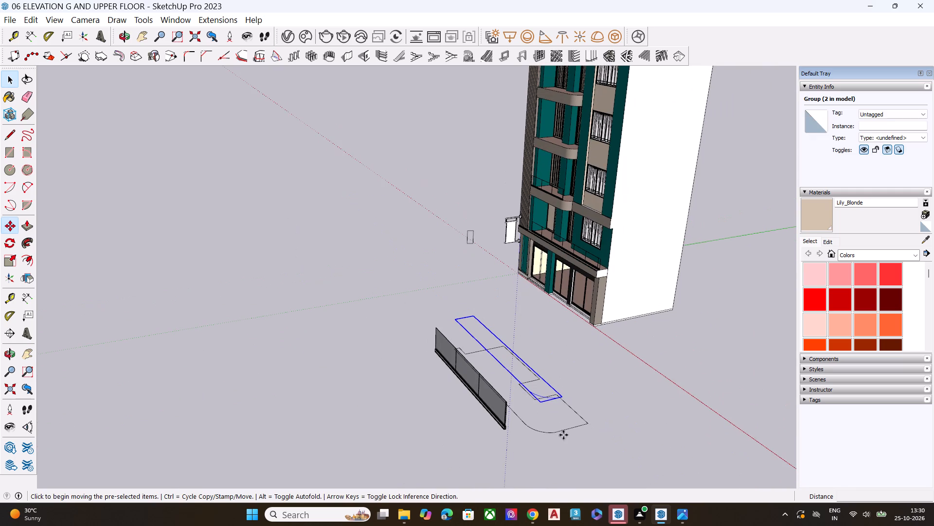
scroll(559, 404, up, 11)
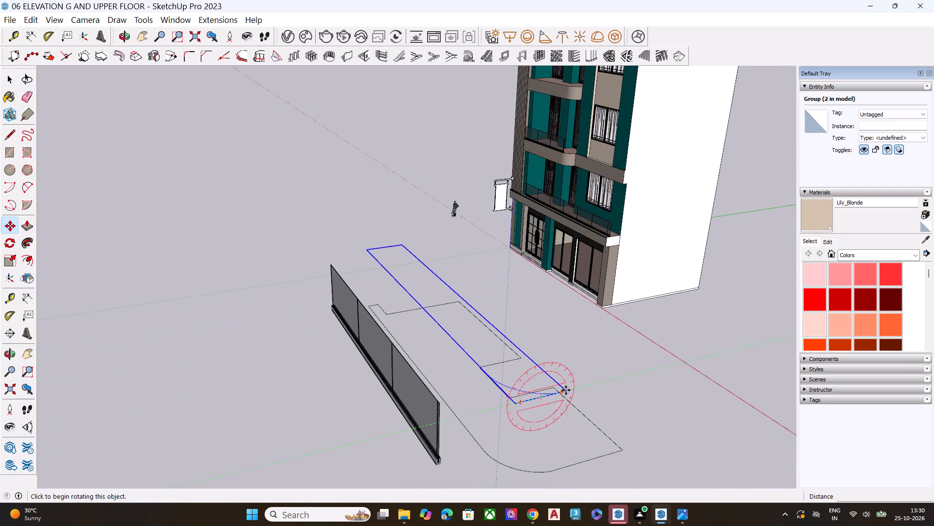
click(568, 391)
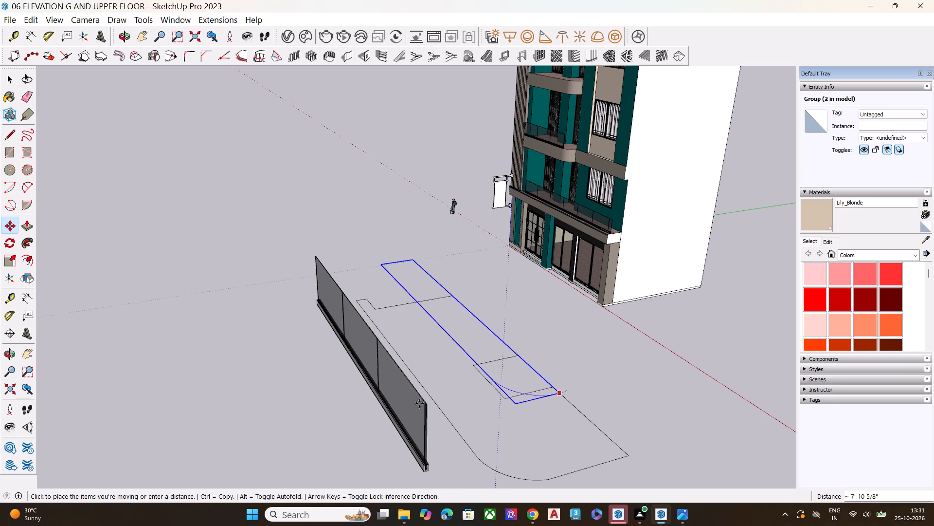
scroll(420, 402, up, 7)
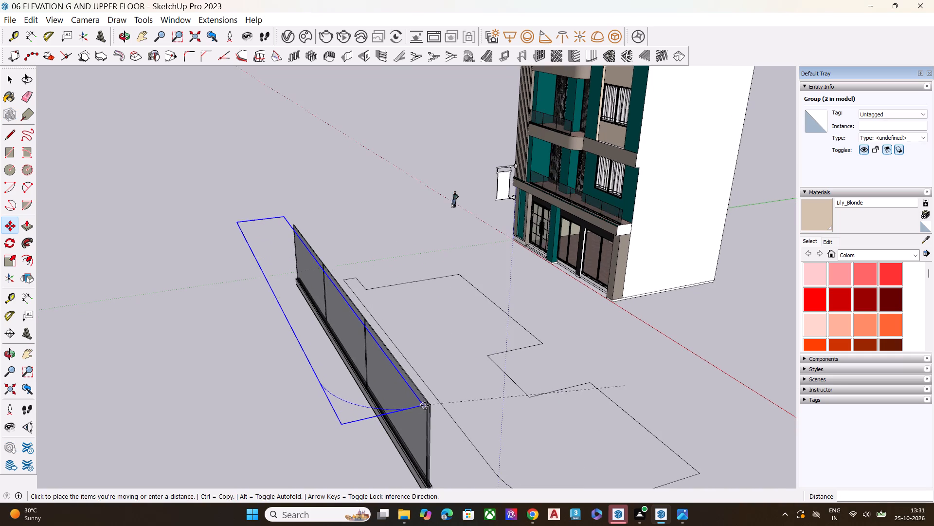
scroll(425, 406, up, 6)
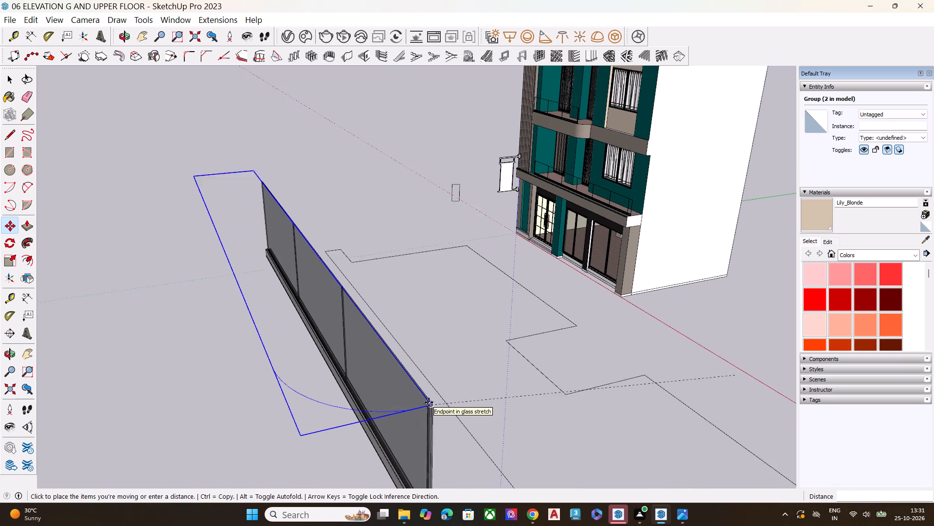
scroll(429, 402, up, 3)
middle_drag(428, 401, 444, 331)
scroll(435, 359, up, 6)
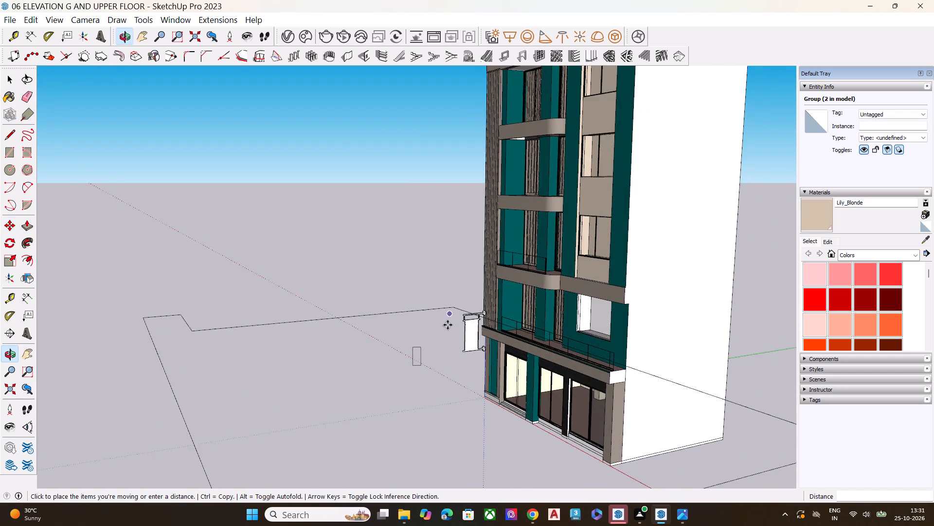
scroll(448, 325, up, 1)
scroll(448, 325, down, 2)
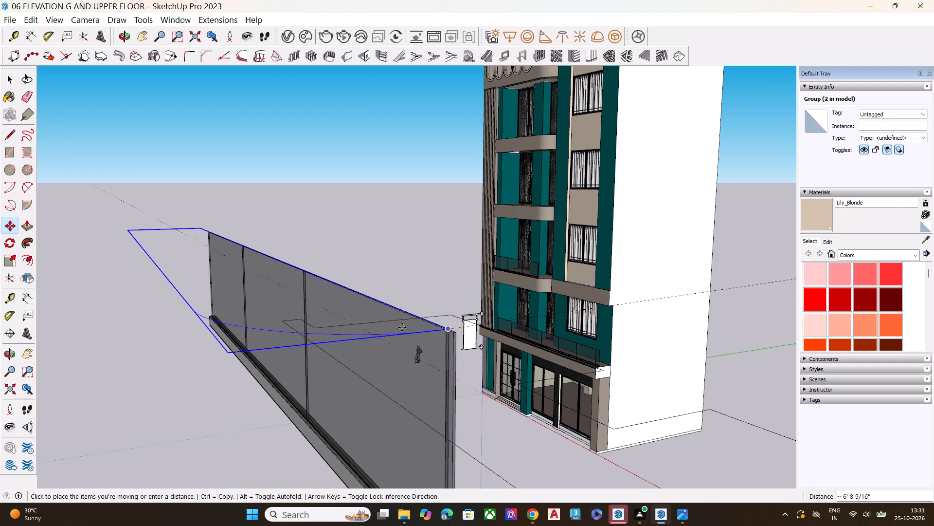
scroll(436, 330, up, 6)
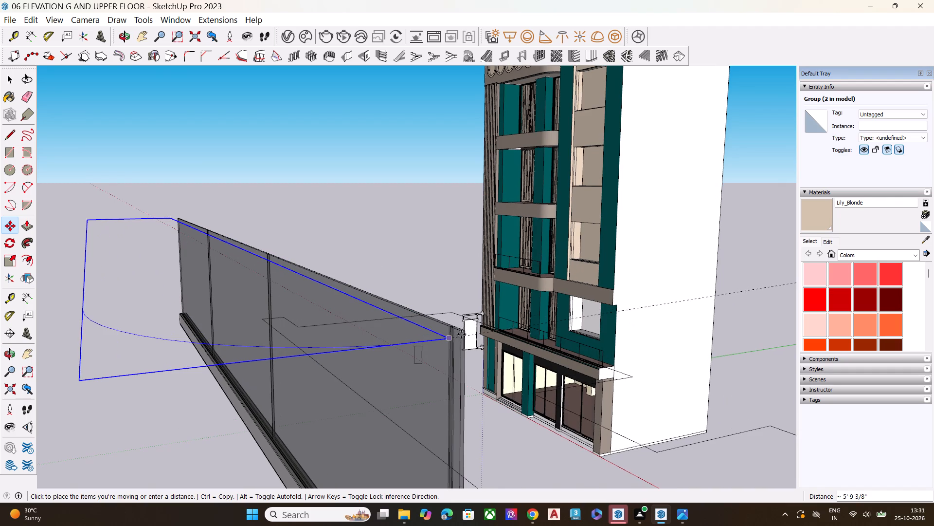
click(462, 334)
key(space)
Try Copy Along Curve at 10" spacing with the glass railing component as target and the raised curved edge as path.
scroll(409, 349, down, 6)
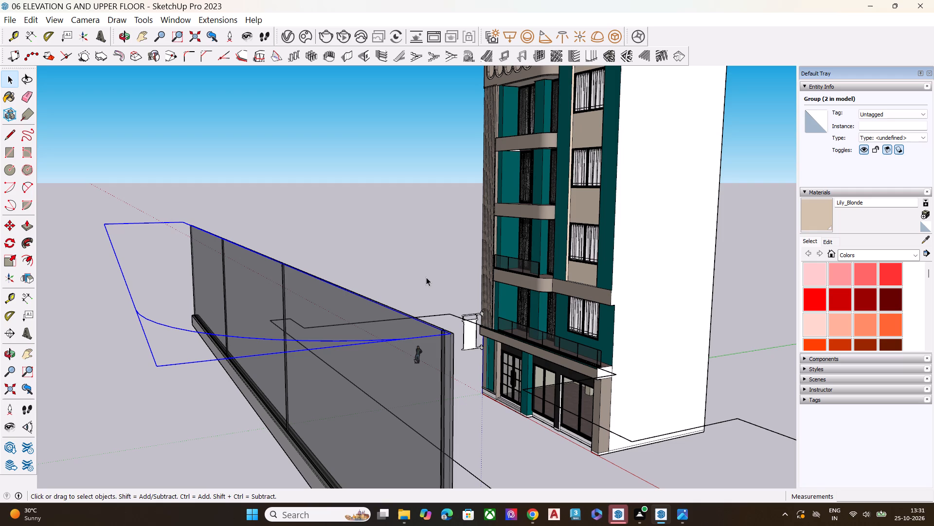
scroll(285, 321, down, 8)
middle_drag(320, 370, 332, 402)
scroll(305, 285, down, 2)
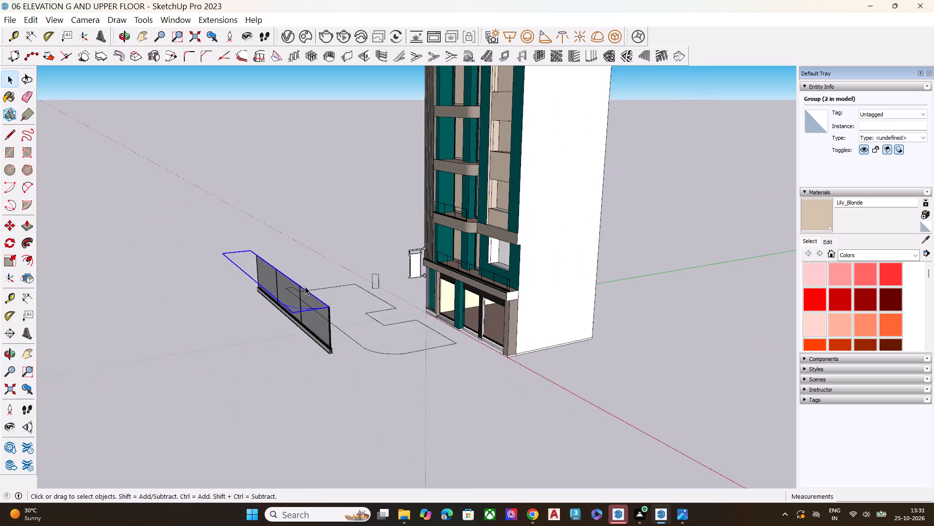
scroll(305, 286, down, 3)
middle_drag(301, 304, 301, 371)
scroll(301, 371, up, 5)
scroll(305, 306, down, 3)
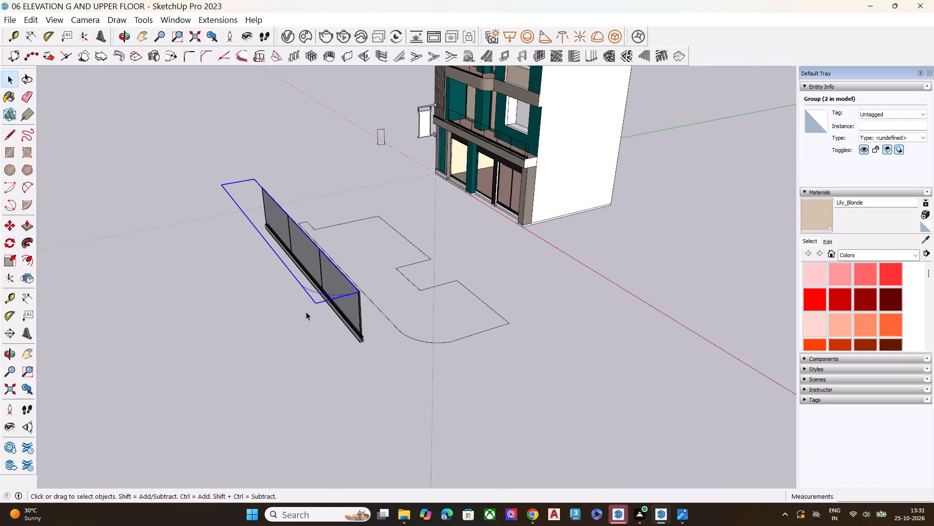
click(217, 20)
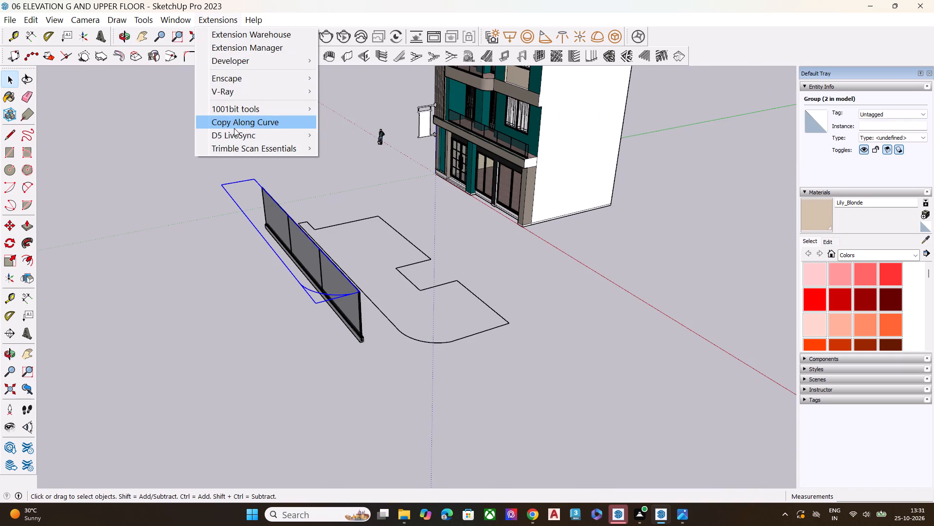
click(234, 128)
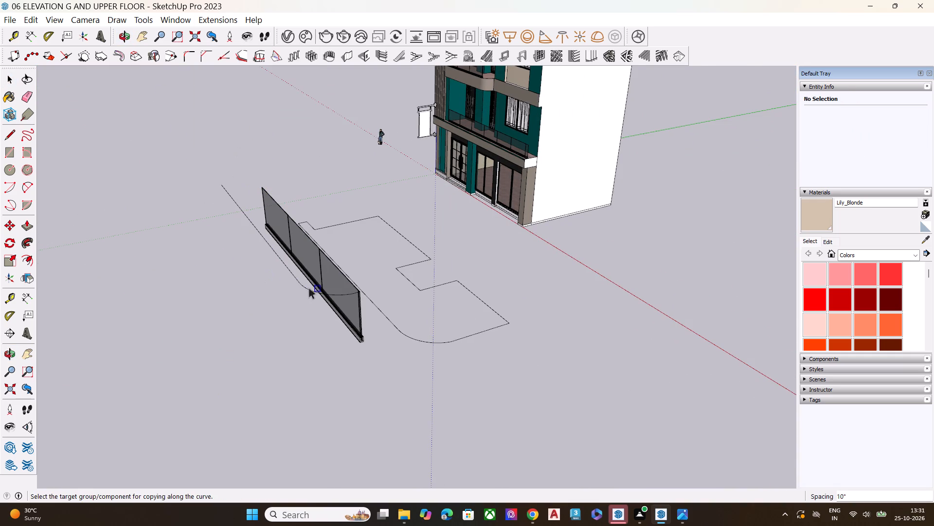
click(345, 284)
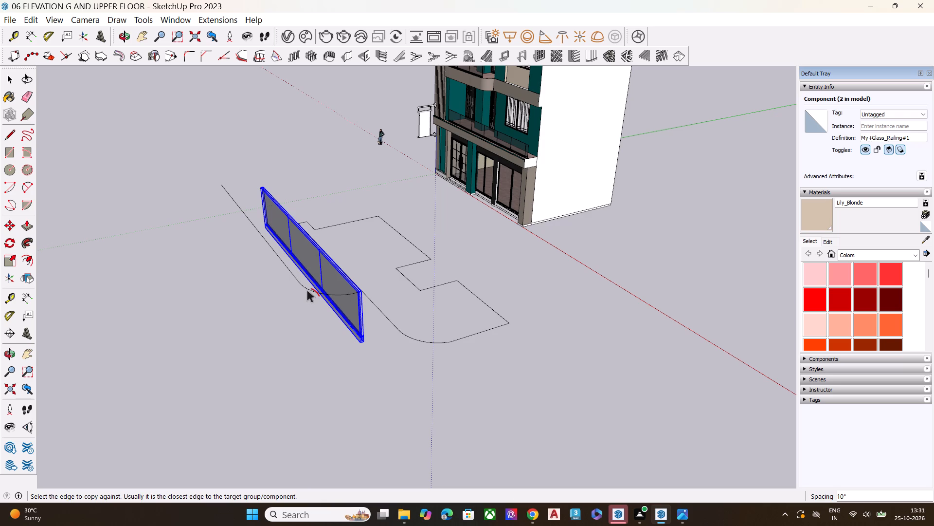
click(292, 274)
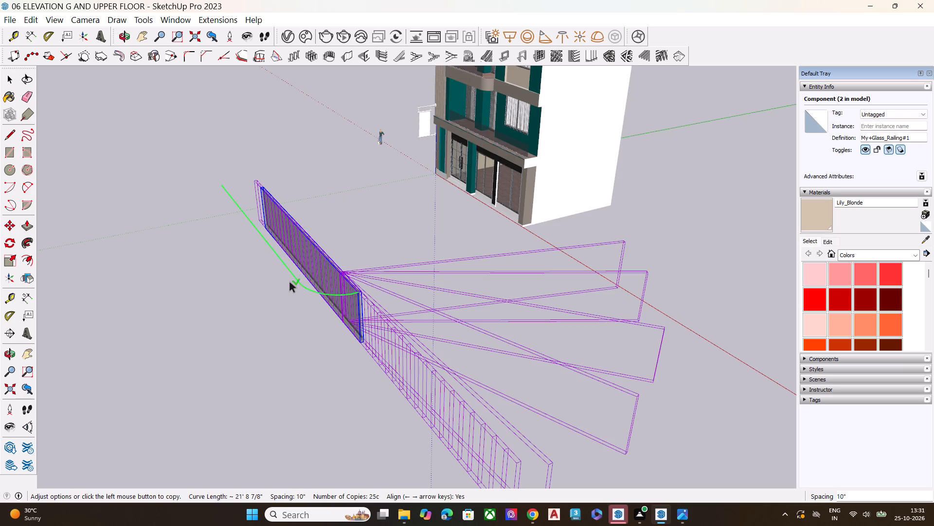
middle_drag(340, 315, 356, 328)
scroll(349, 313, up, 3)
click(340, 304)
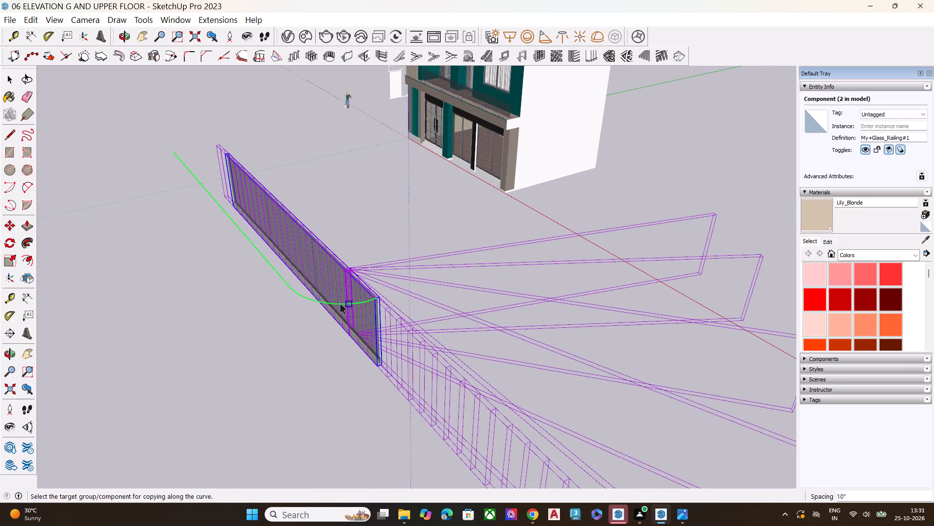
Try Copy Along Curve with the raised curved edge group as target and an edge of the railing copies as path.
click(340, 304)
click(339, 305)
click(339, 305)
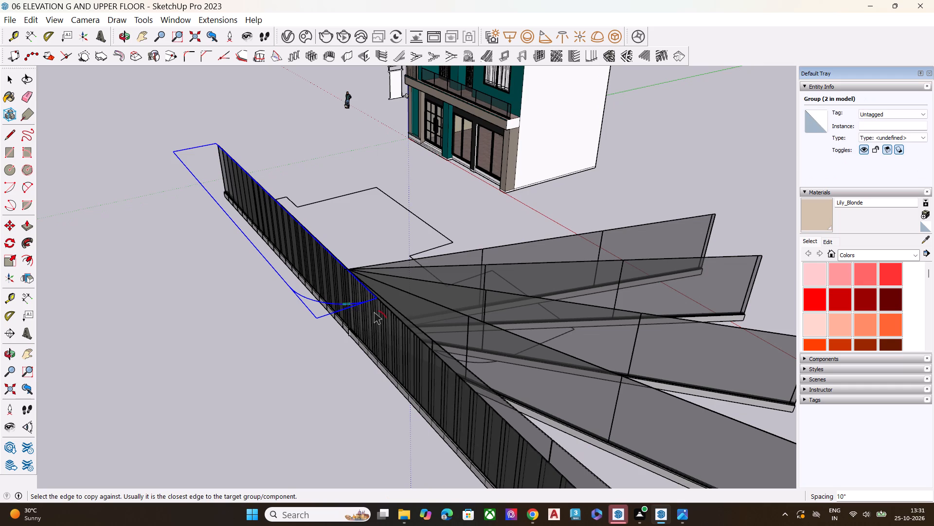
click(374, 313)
Examine from several angles how the glass railing copies fan out around the curve.
scroll(343, 308, down, 3)
middle_drag(345, 312, 374, 415)
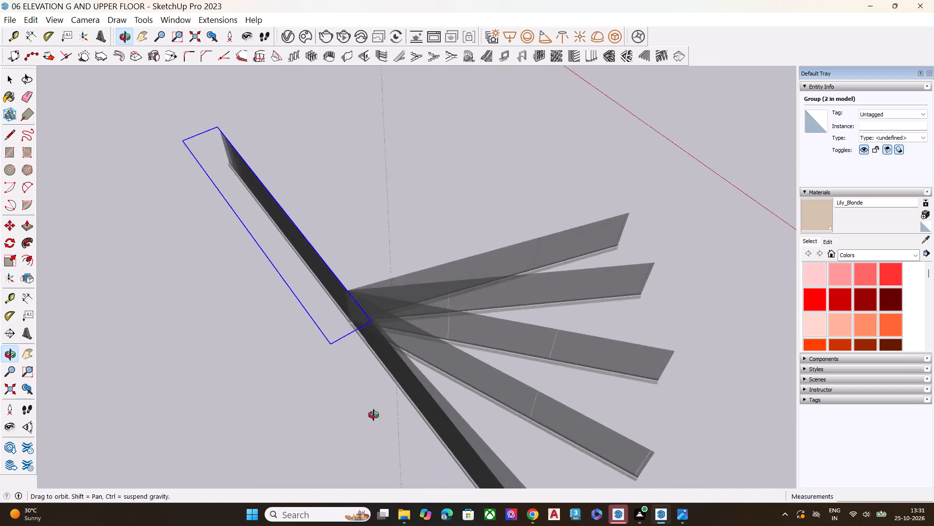
middle_drag(374, 415, 730, 368)
middle_drag(247, 345, 600, 235)
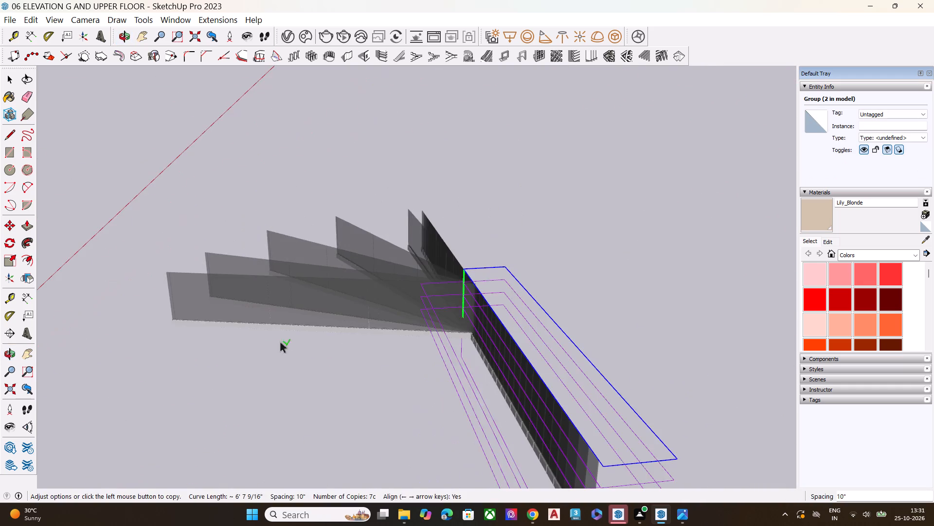
middle_drag(280, 343, 611, 190)
middle_drag(135, 302, 342, 364)
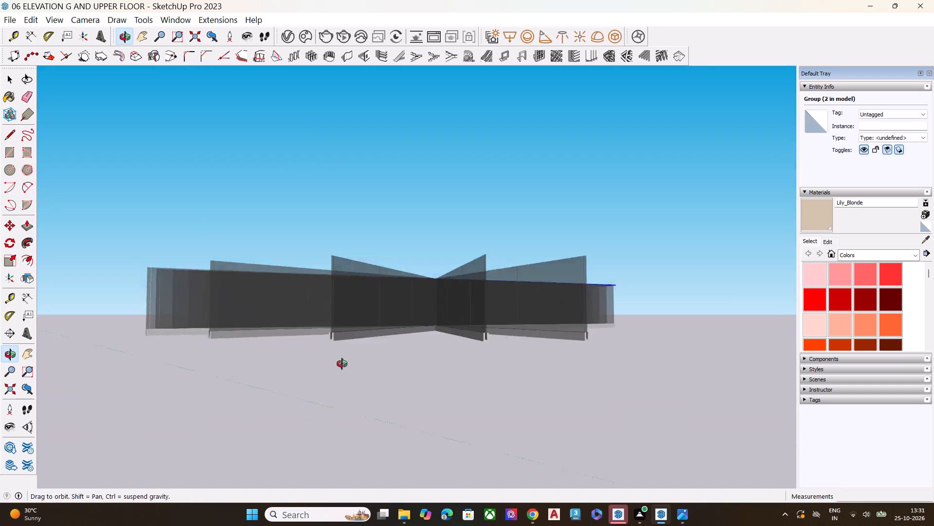
middle_drag(342, 364, 12, 449)
scroll(349, 288, down, 7)
ctrl+scroll(341, 335, up, 1)
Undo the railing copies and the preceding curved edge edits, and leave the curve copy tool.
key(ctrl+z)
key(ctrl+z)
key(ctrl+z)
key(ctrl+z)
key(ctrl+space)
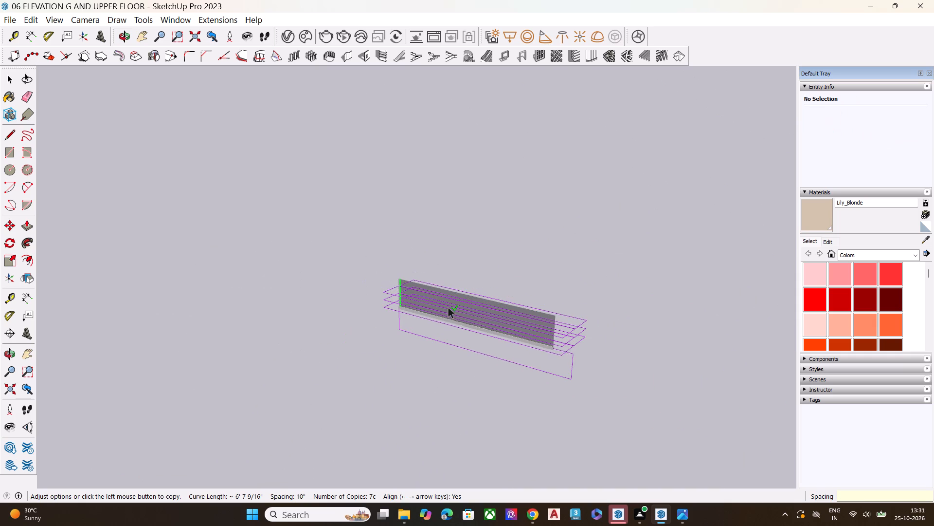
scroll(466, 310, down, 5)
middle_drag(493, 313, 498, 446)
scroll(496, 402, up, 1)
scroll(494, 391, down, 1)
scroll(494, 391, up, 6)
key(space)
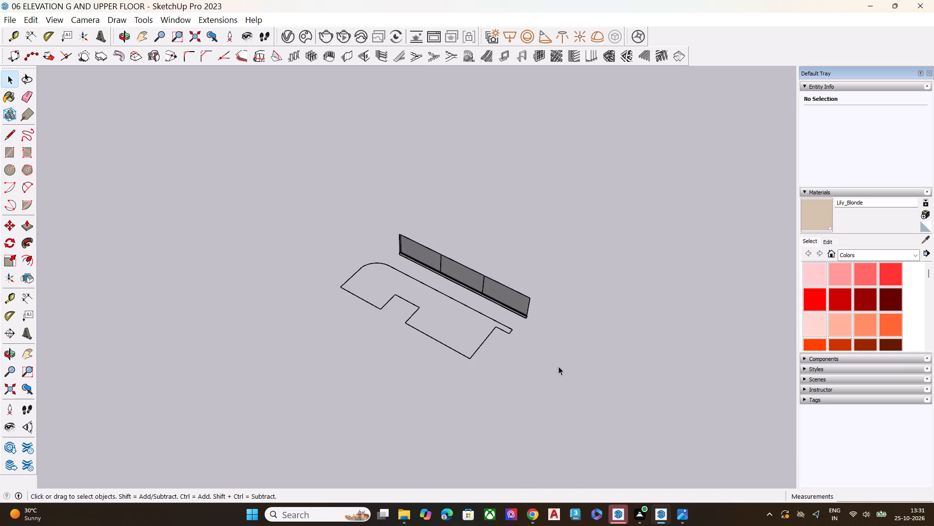
Delete the spare glass railing and the floor outline lying apart from the building.
drag(558, 366, 294, 218)
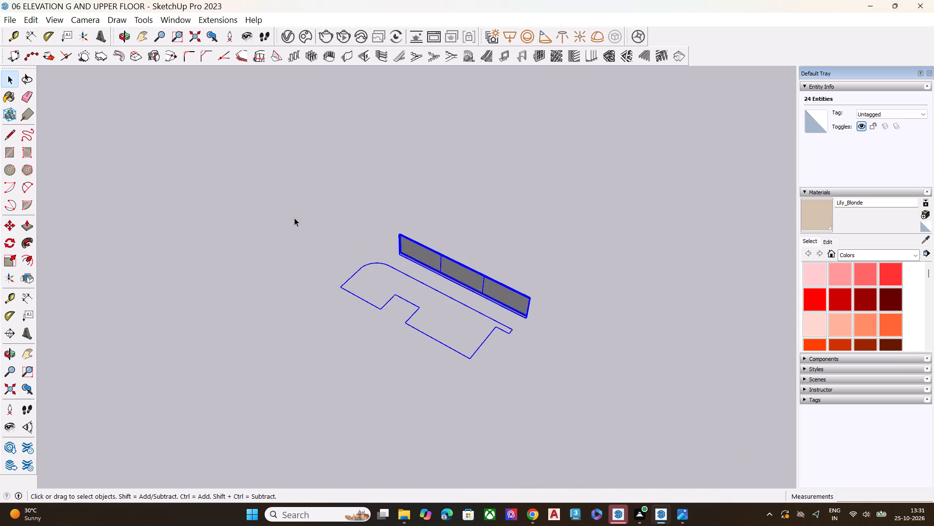
key(Delete)
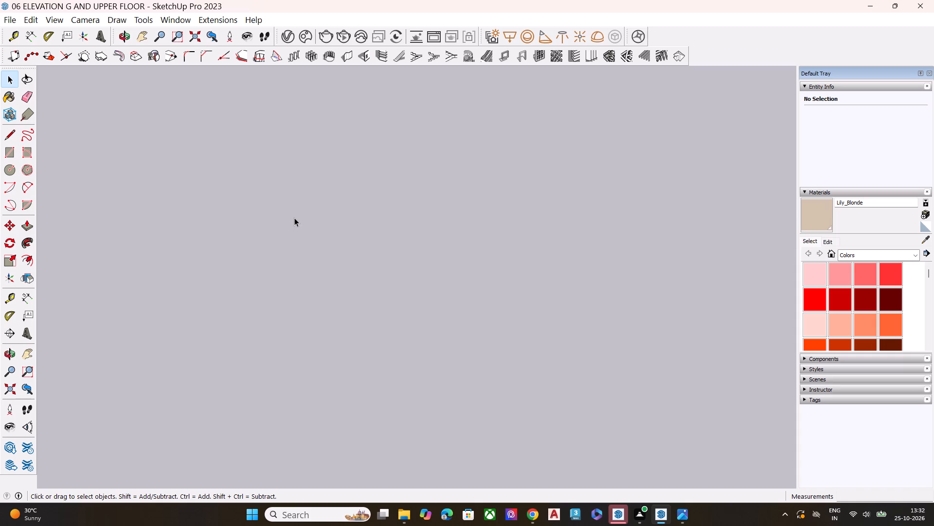
Bring the whole building into view and examine it from the plain rear around to the coloured street facade.
scroll(584, 304, down, 13)
click(9, 394)
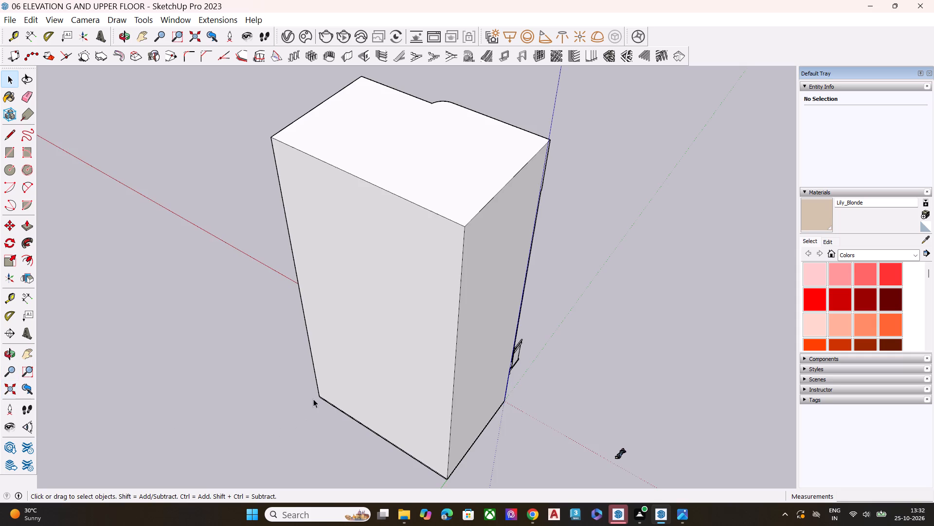
scroll(318, 250, down, 5)
scroll(457, 337, down, 1)
middle_drag(525, 382, 505, 317)
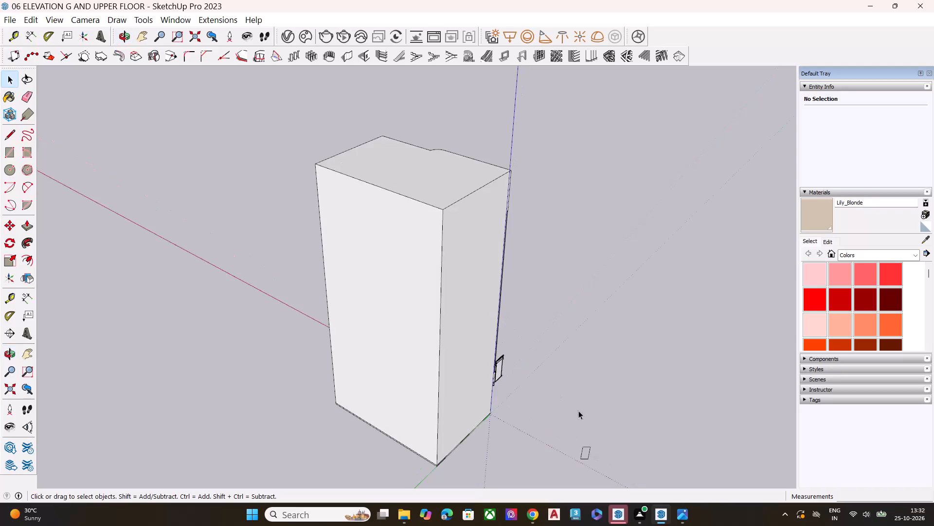
key(space)
middle_drag(530, 415, 316, 300)
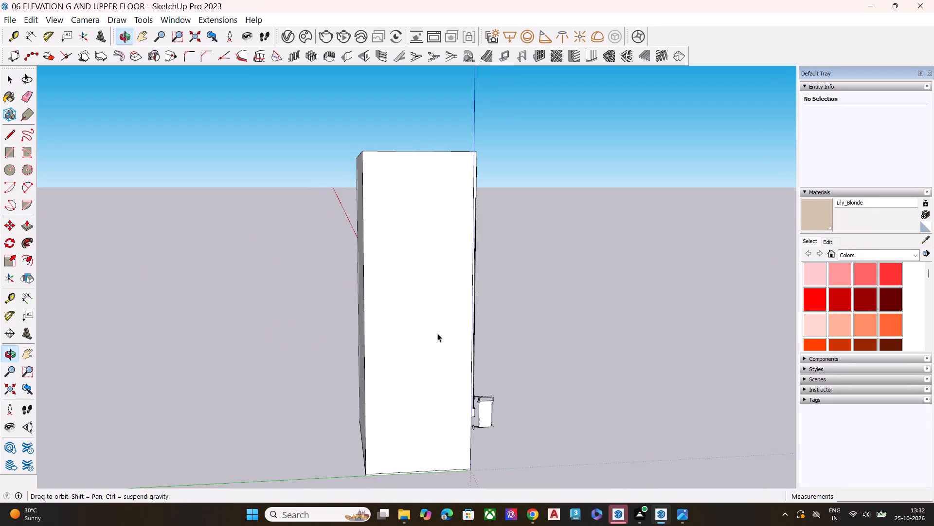
middle_drag(437, 333, 240, 311)
middle_drag(496, 335, 269, 335)
middle_drag(450, 291, 431, 396)
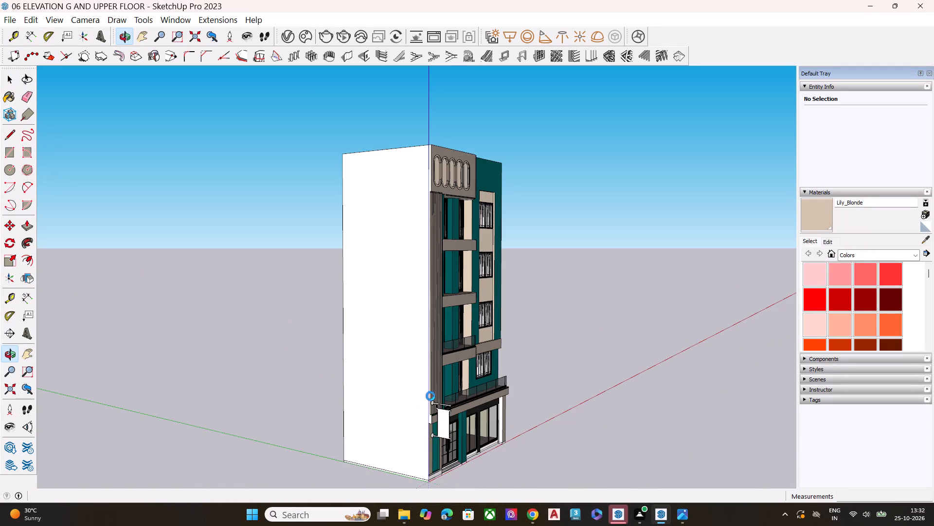
Examine the coloured street facade of the whole building from the front, from above the roof down to street level.
middle_drag(431, 396, 423, 427)
scroll(494, 264, up, 2)
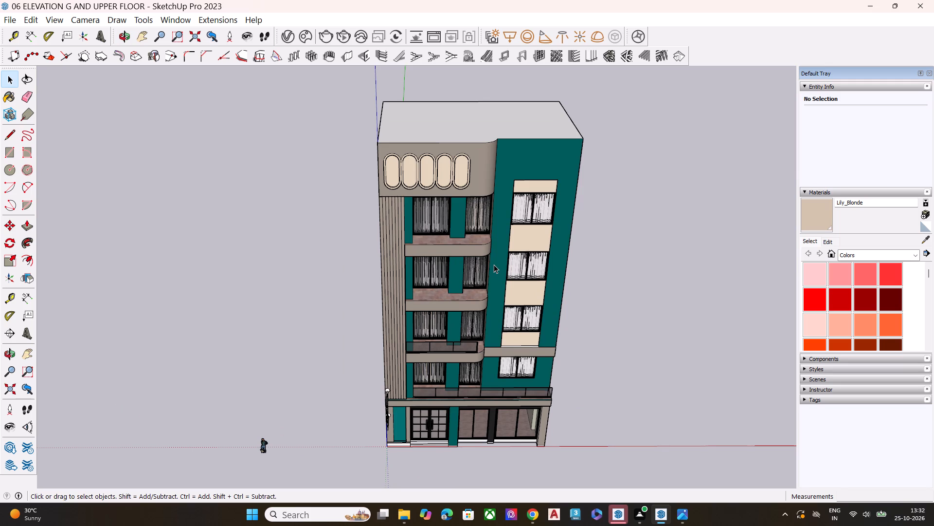
scroll(439, 235, down, 1)
scroll(439, 235, up, 1)
scroll(438, 235, down, 8)
middle_drag(460, 308, 443, 263)
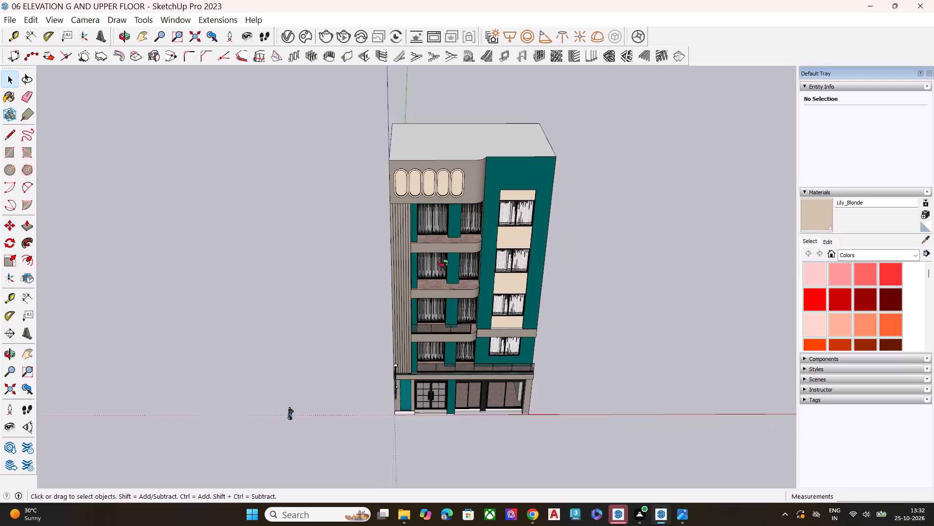
middle_drag(443, 263, 443, 237)
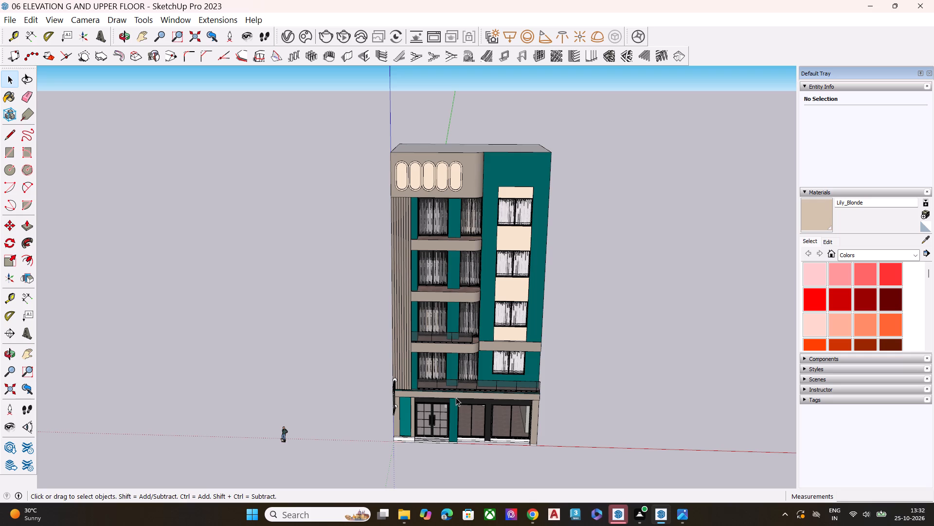
middle_drag(451, 395, 447, 317)
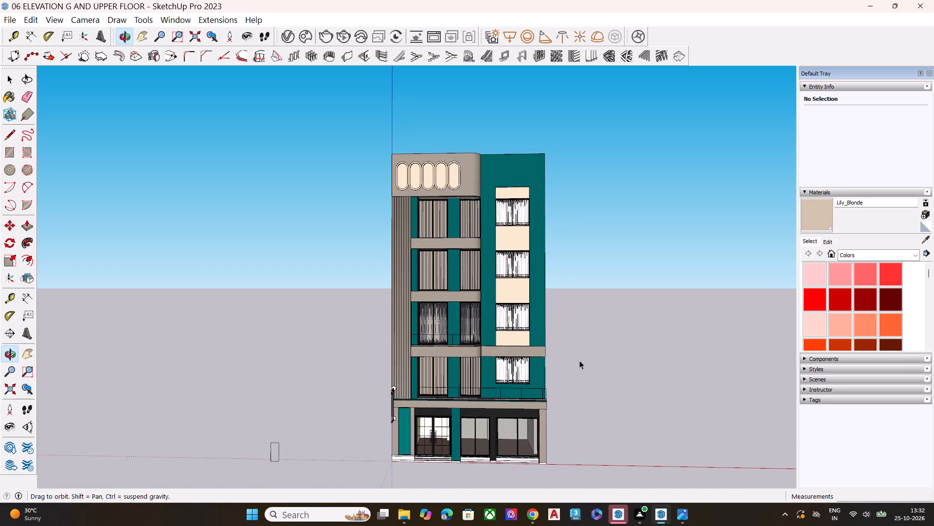
click(638, 369)
scroll(460, 419, up, 3)
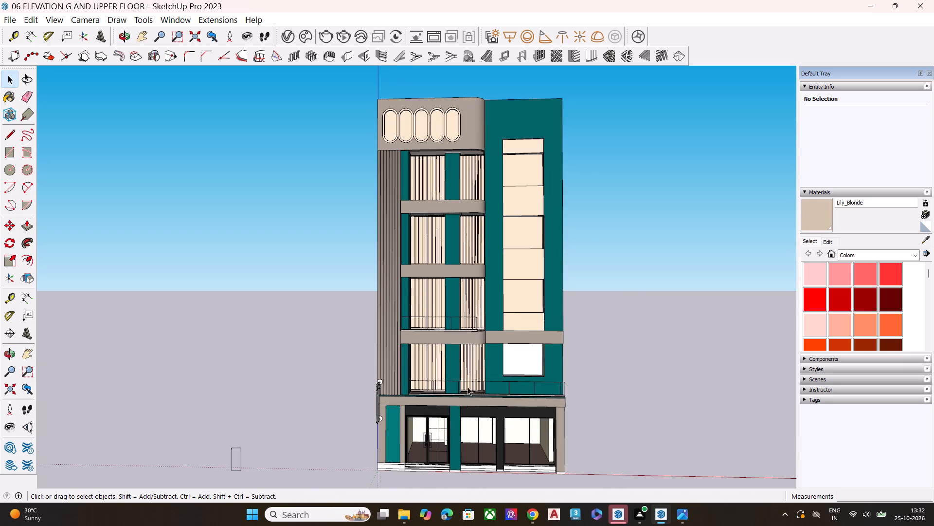
middle_drag(451, 378, 448, 337)
click(679, 336)
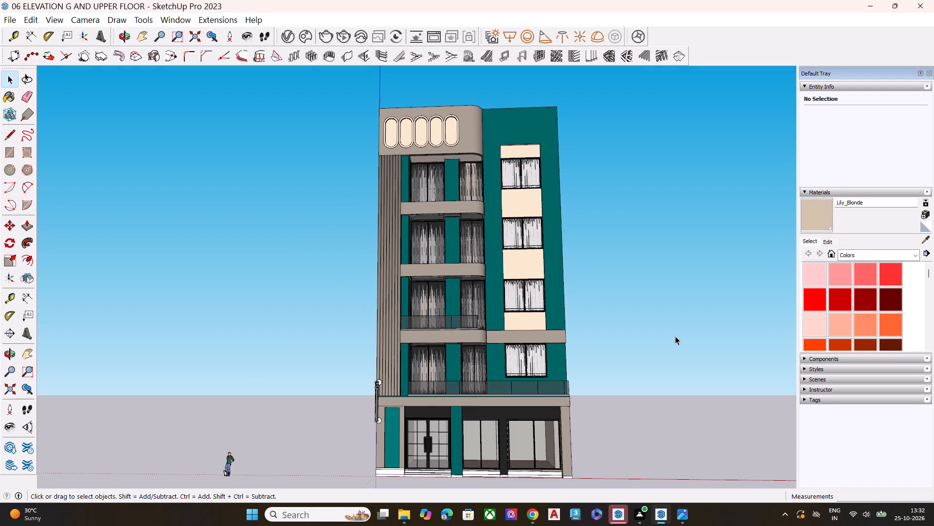
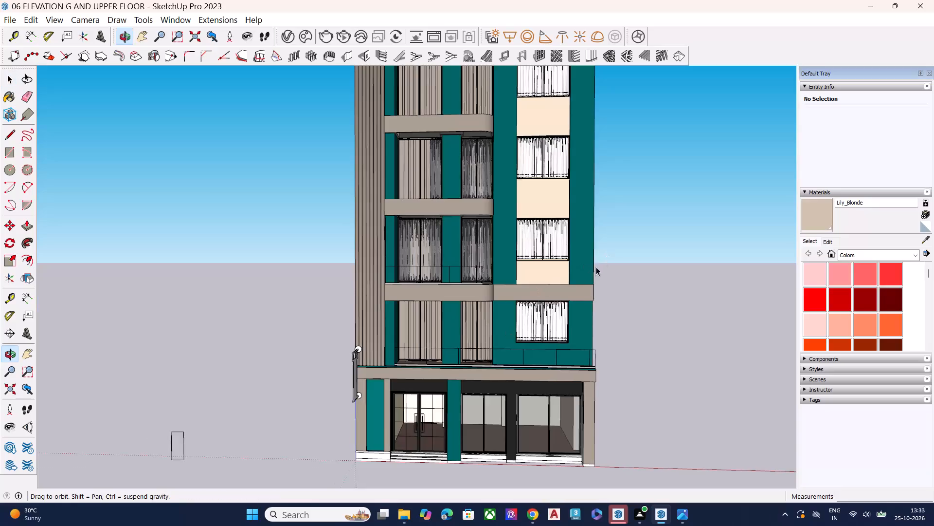
Add a scene that stores a straight-on front view of the whole building elevation.
scroll(457, 299, down, 5)
middle_drag(466, 309, 463, 345)
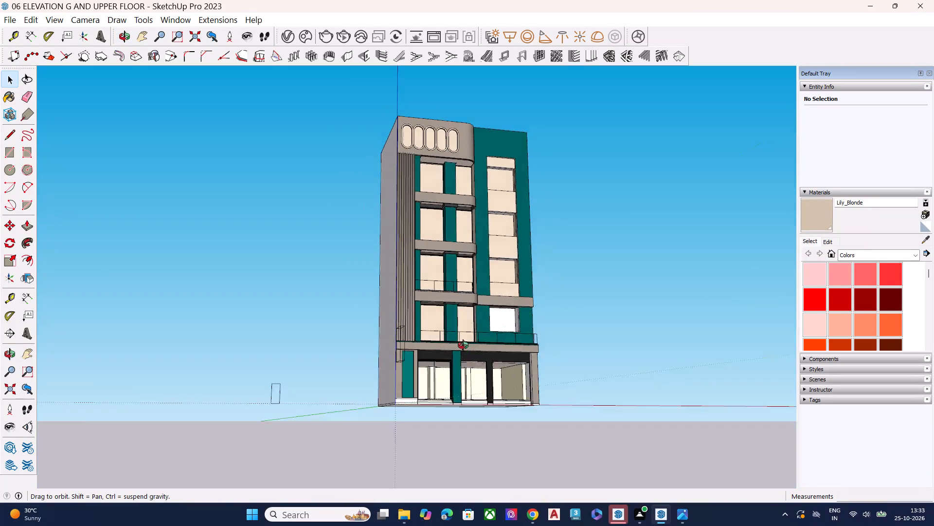
middle_drag(463, 345, 297, 451)
middle_drag(394, 414, 527, 347)
click(544, 428)
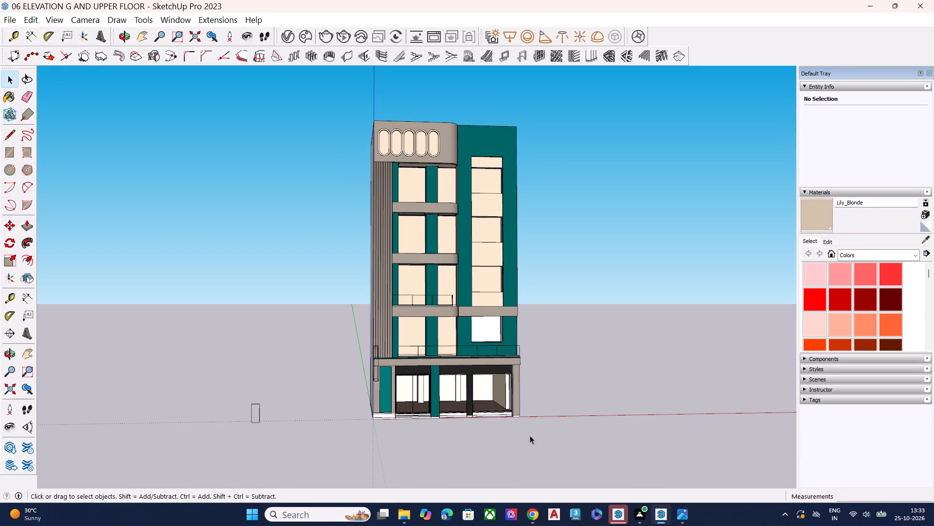
middle_drag(443, 367, 414, 299)
scroll(425, 262, up, 1)
scroll(425, 262, down, 1)
click(571, 265)
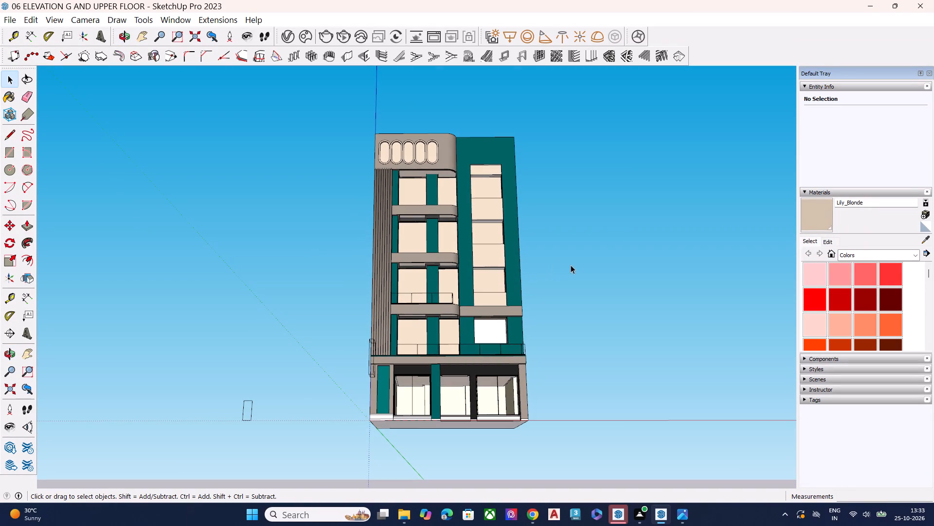
scroll(496, 235, up, 1)
middle_drag(474, 246, 473, 284)
scroll(455, 244, up, 1)
click(564, 253)
middle_drag(505, 266, 509, 304)
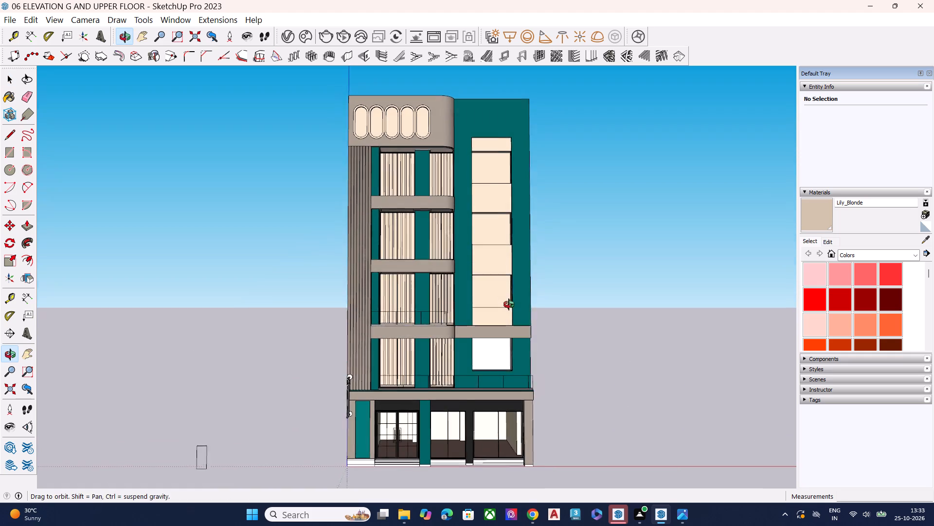
middle_drag(509, 304, 508, 313)
click(577, 305)
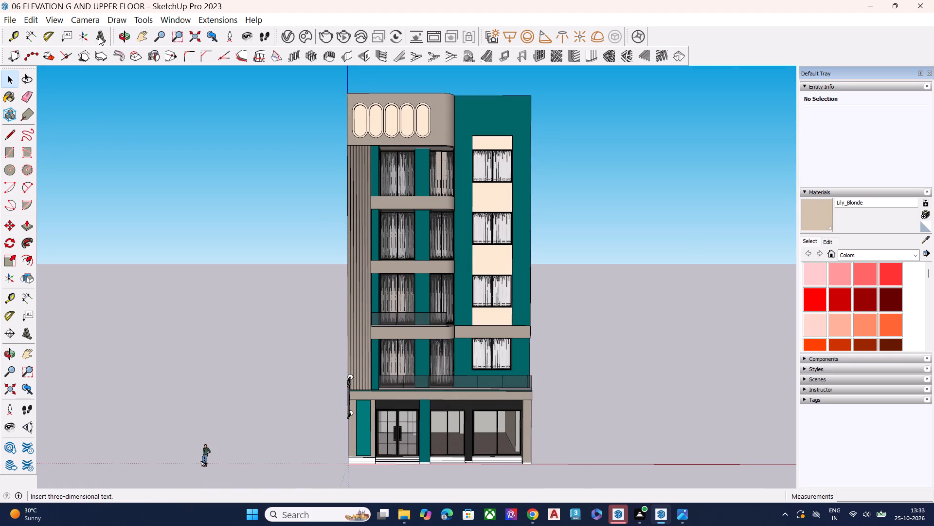
click(824, 191)
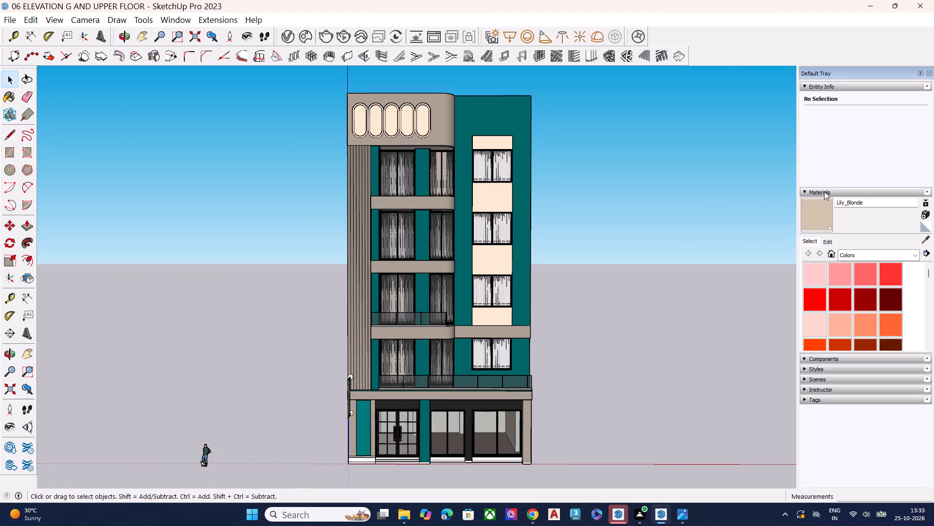
click(849, 86)
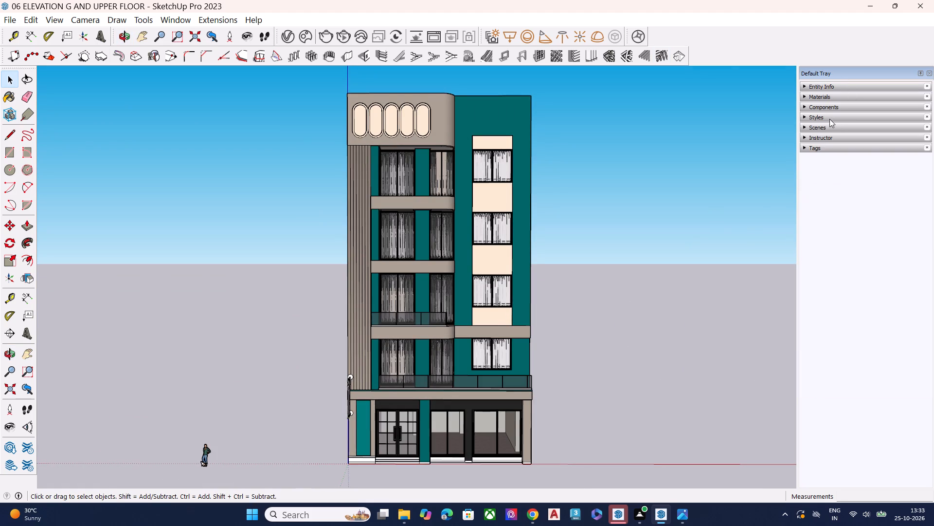
click(830, 128)
click(816, 137)
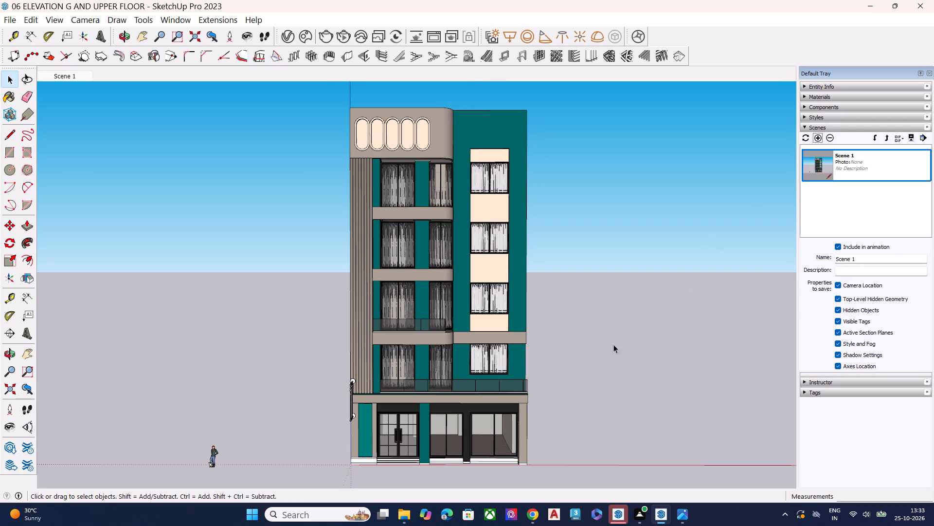
Add a second scene that stores an angled perspective of the building showing its blank side wall and upper floors.
middle_drag(499, 366, 647, 348)
scroll(482, 325, up, 4)
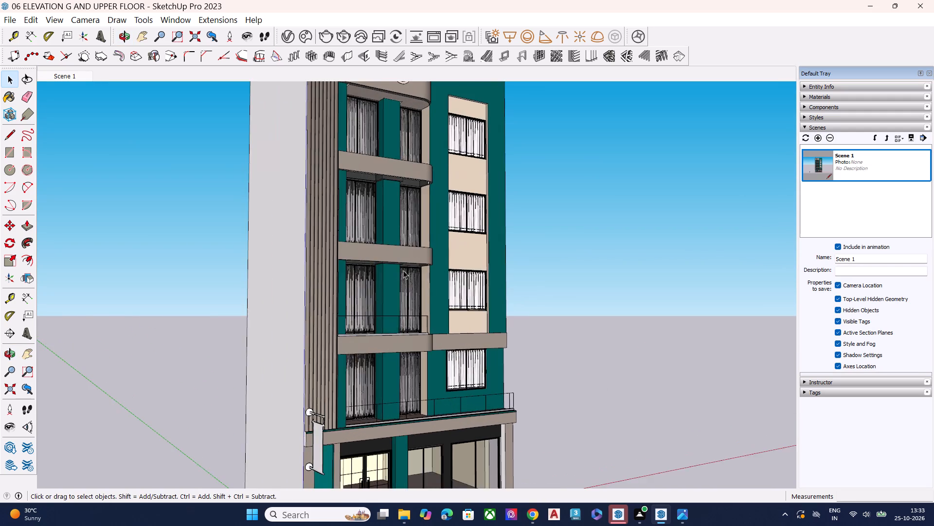
scroll(485, 322, down, 7)
key(h)
drag(427, 294, 441, 323)
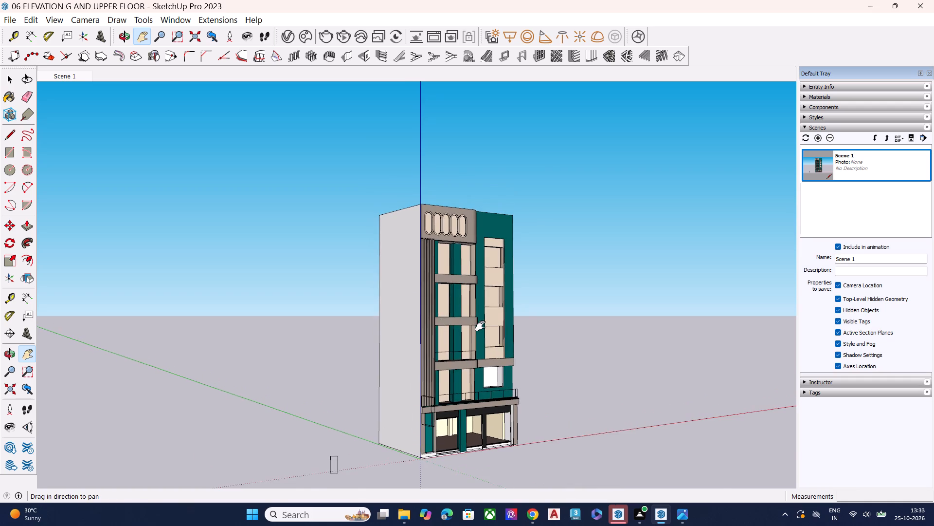
scroll(481, 326, up, 5)
middle_drag(525, 319, 532, 306)
drag(453, 304, 447, 284)
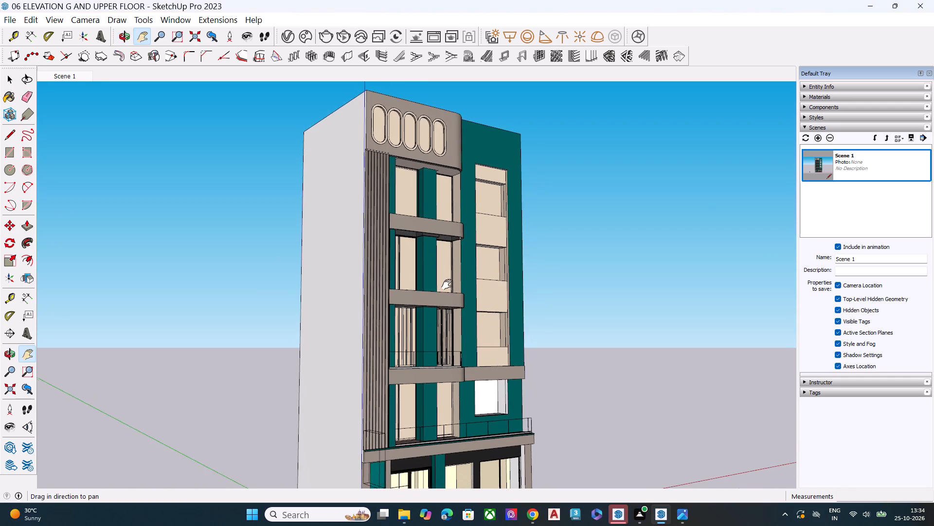
drag(447, 284, 436, 282)
middle_drag(438, 282, 414, 278)
scroll(444, 285, up, 2)
scroll(444, 285, down, 3)
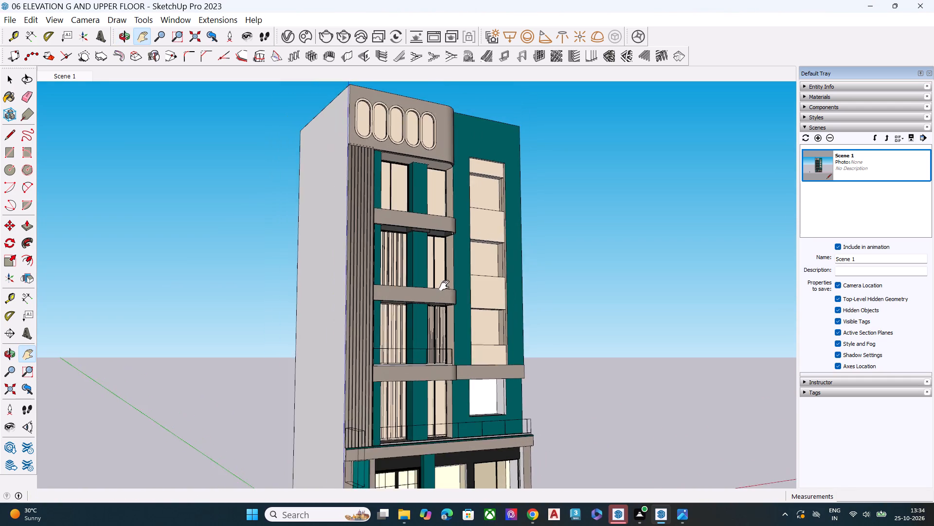
middle_drag(444, 290, 444, 277)
scroll(437, 295, up, 2)
click(622, 300)
key(space)
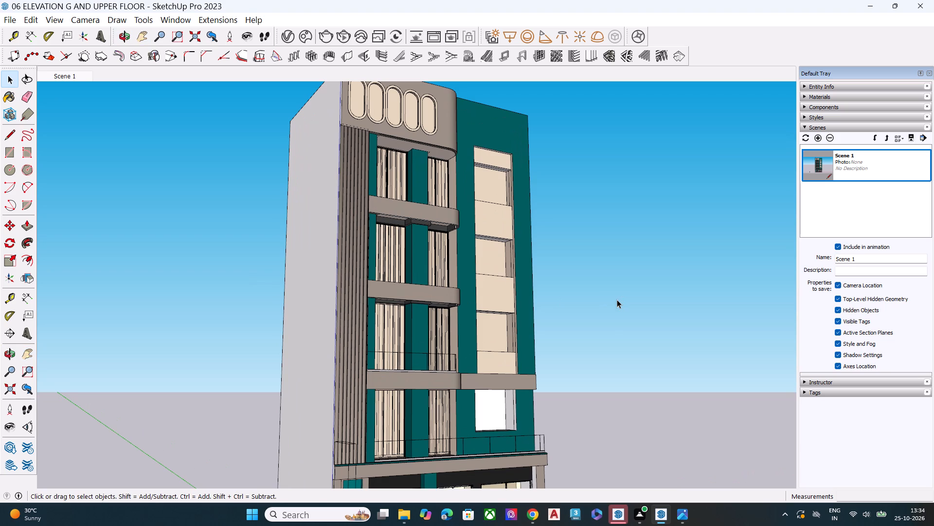
click(617, 300)
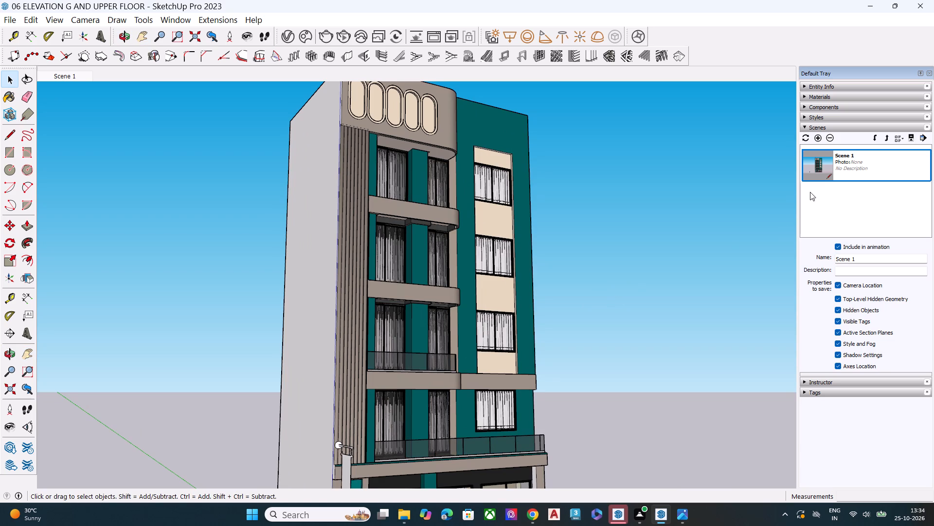
click(819, 140)
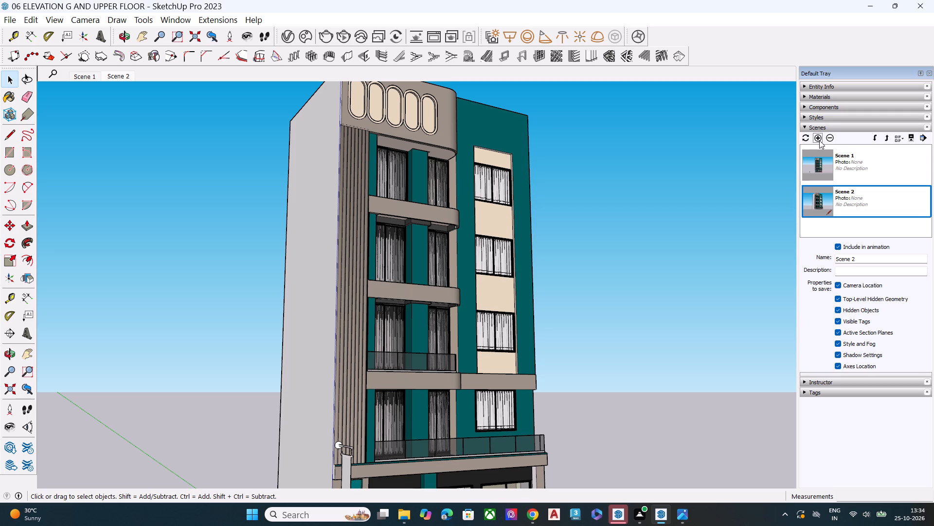
Export a near-frontal view of the building as a PNG named "06 ELEVATION G AND UPPER S1 FLOOR" in Downloads.
scroll(492, 238, down, 5)
middle_drag(505, 278, 281, 300)
scroll(423, 284, up, 5)
middle_drag(529, 273, 634, 266)
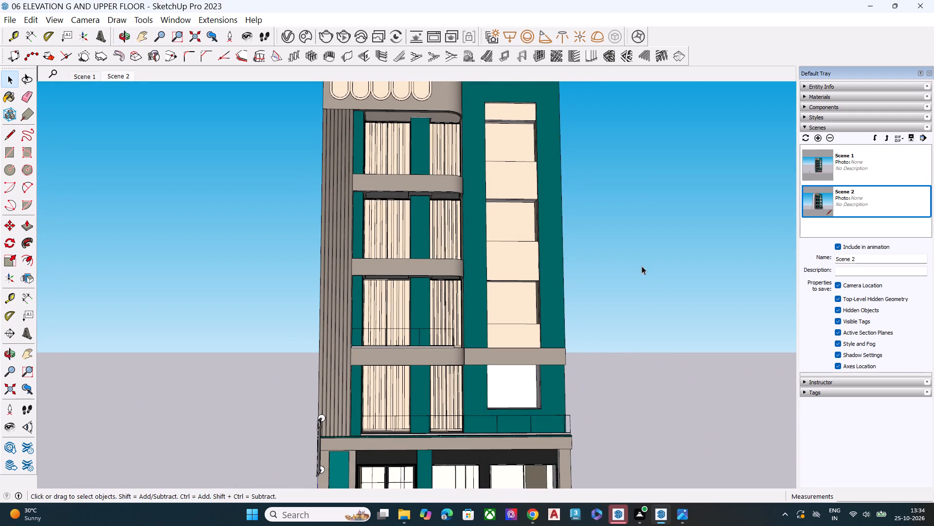
key(space)
click(620, 267)
scroll(647, 251, down, 2)
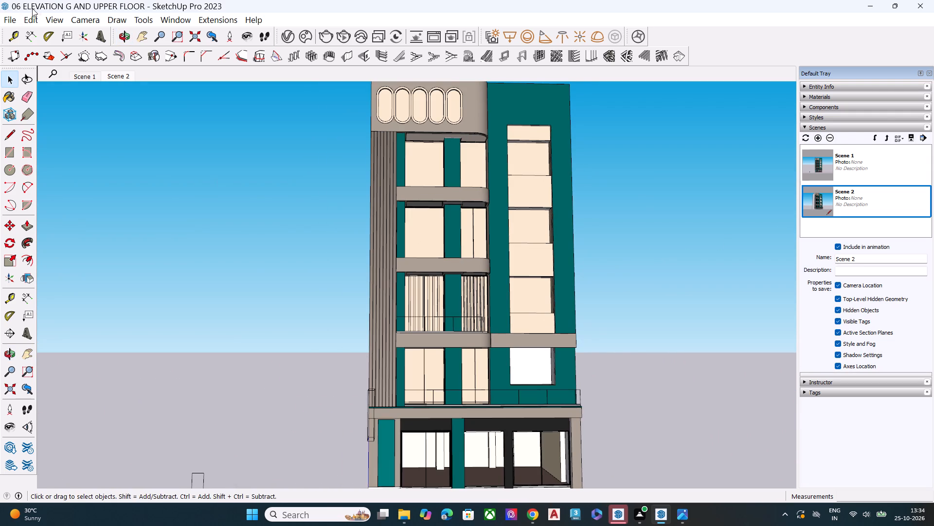
click(14, 21)
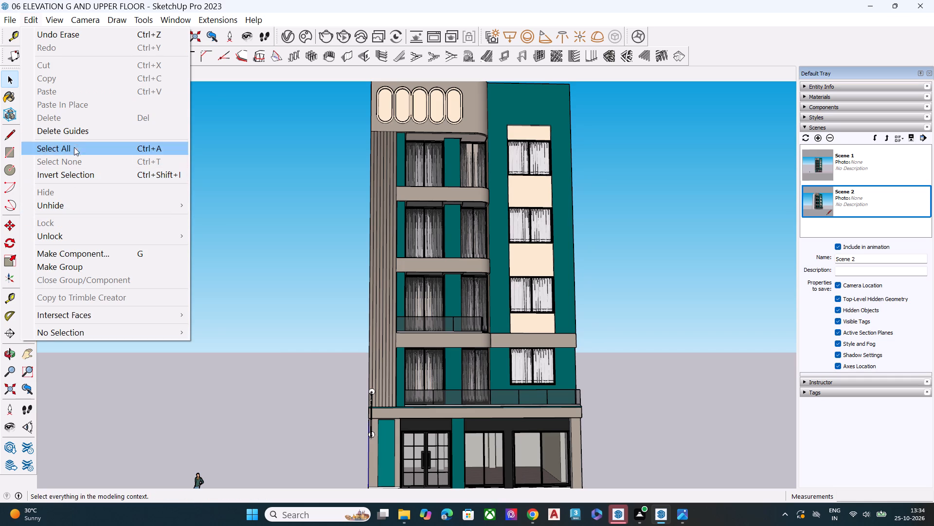
click(12, 20)
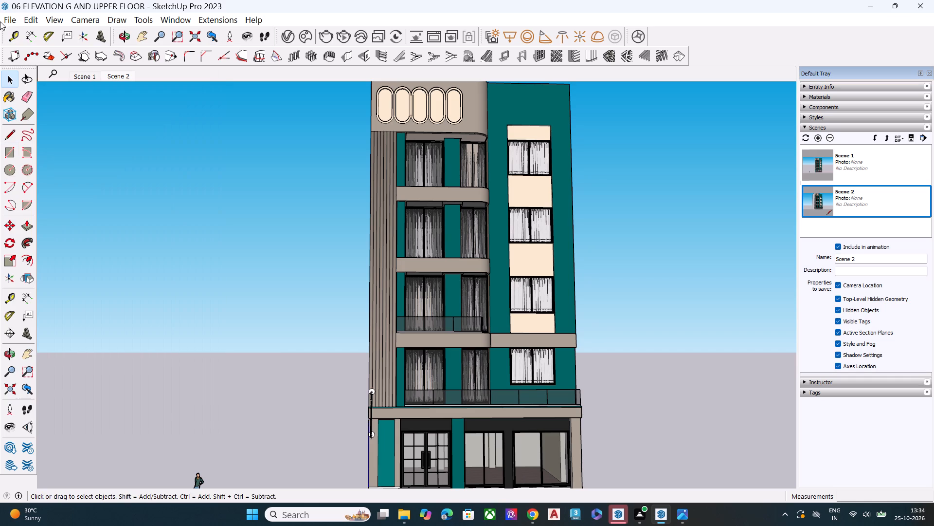
click(6, 19)
click(33, 239)
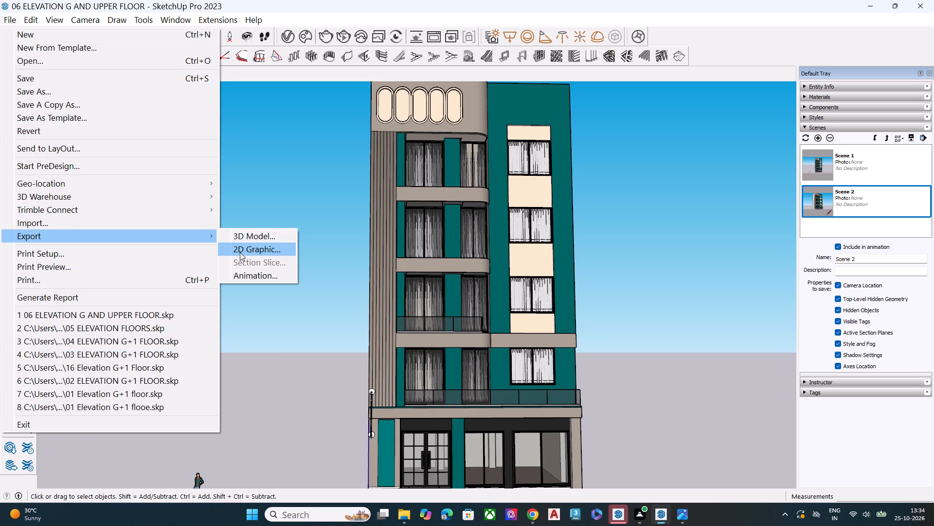
click(240, 252)
key(Right)
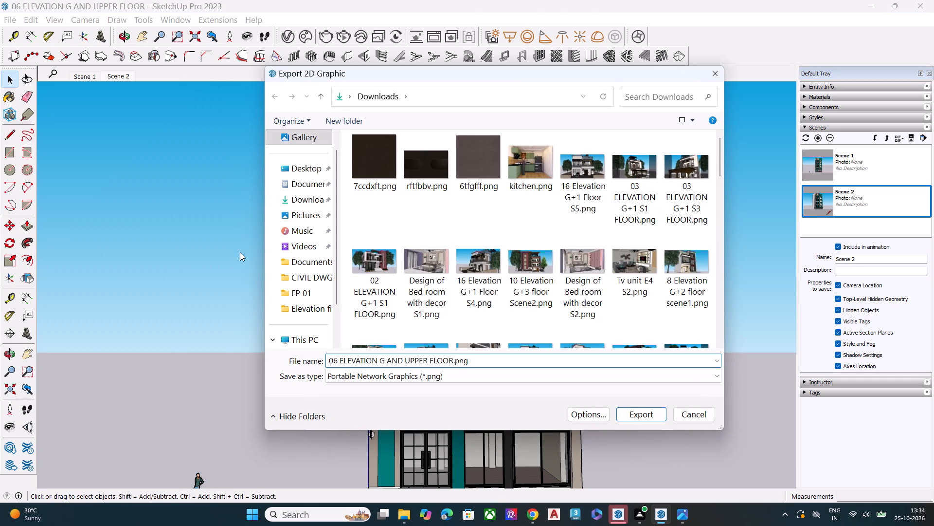
key(Left)
key(Left)
key(Left)
key(Left)
key(Left)
key(Left)
key(Left)
key(Left)
key(Left)
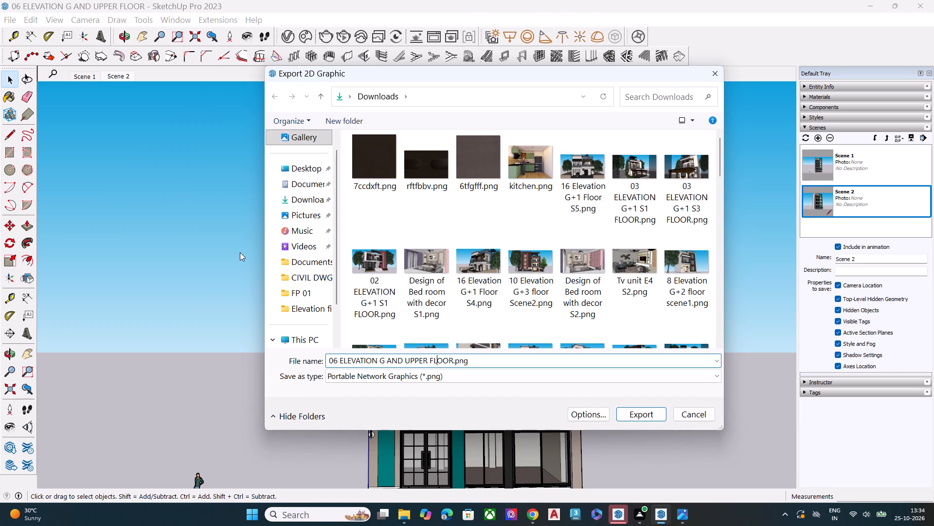
key(shift+s)
text(1)
key(space)
key(Return)
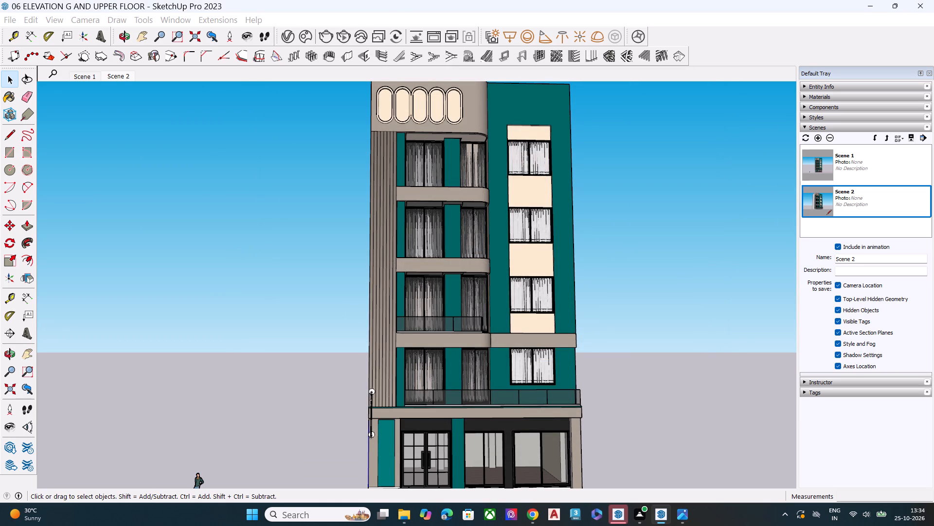
Switch the model view to Scene 1.
click(820, 161)
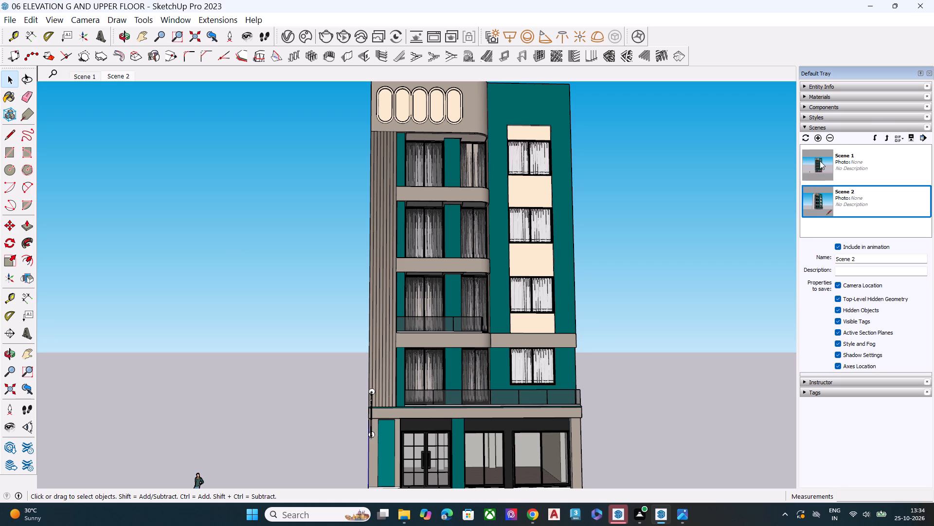
click(80, 79)
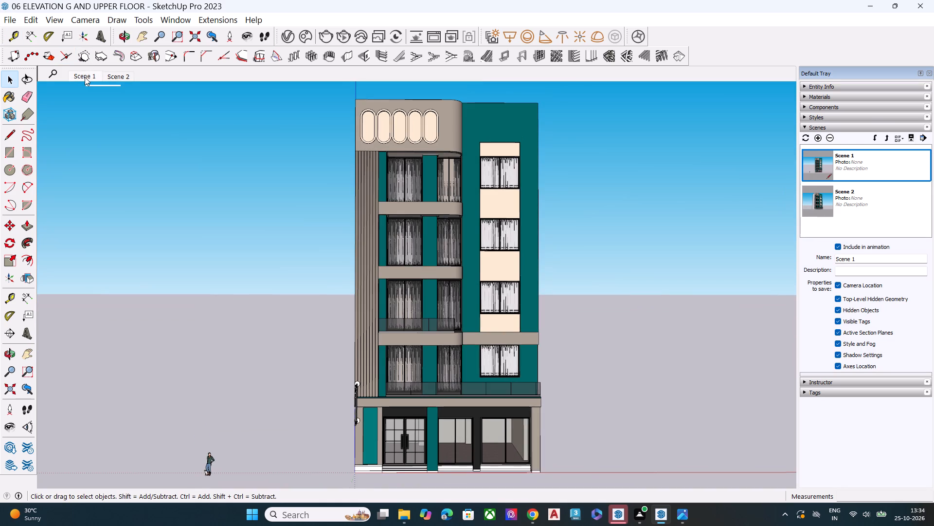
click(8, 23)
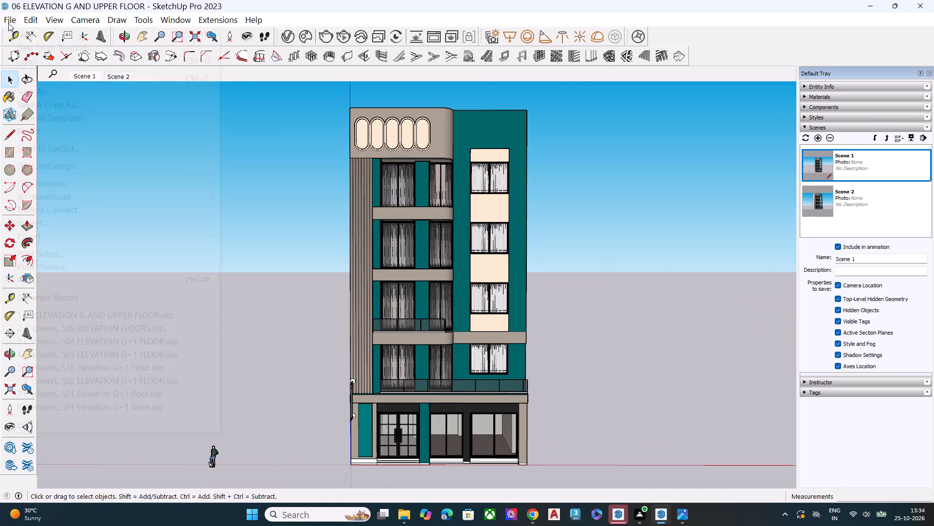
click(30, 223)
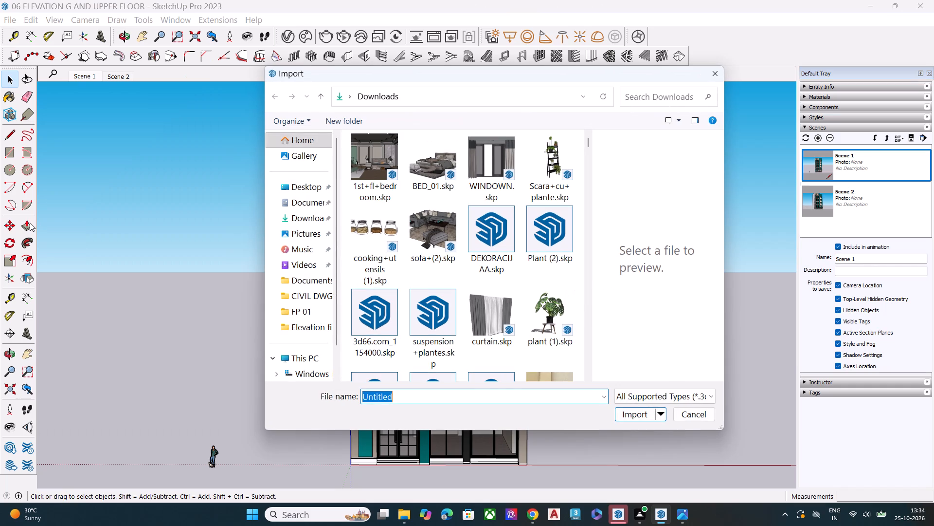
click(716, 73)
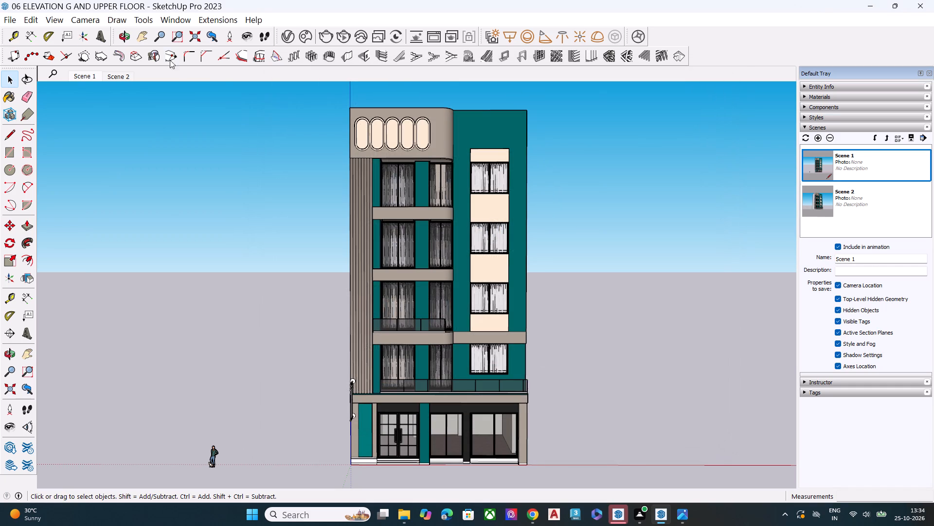
Export the Scene 1 front view as a PNG named "06 ELEVATION G AND UPPER S2FLOOR" in Downloads.
click(7, 22)
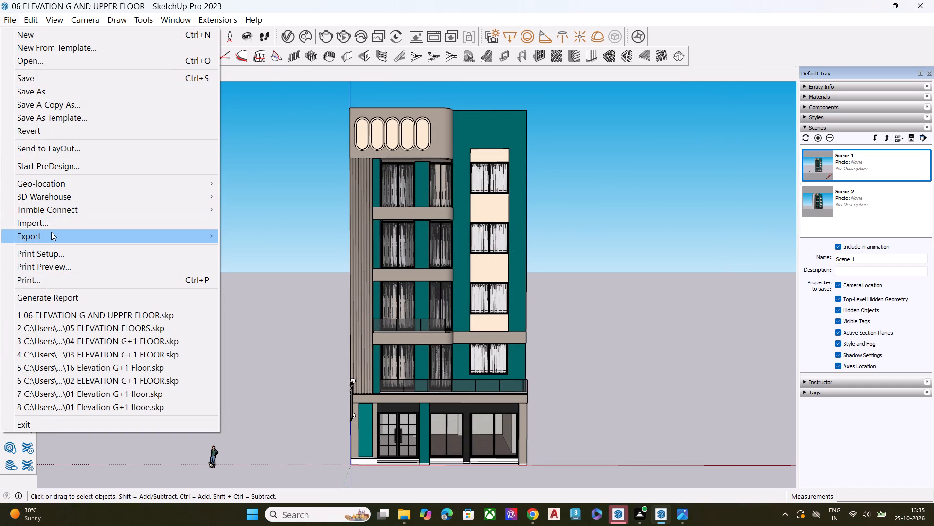
click(51, 232)
click(263, 253)
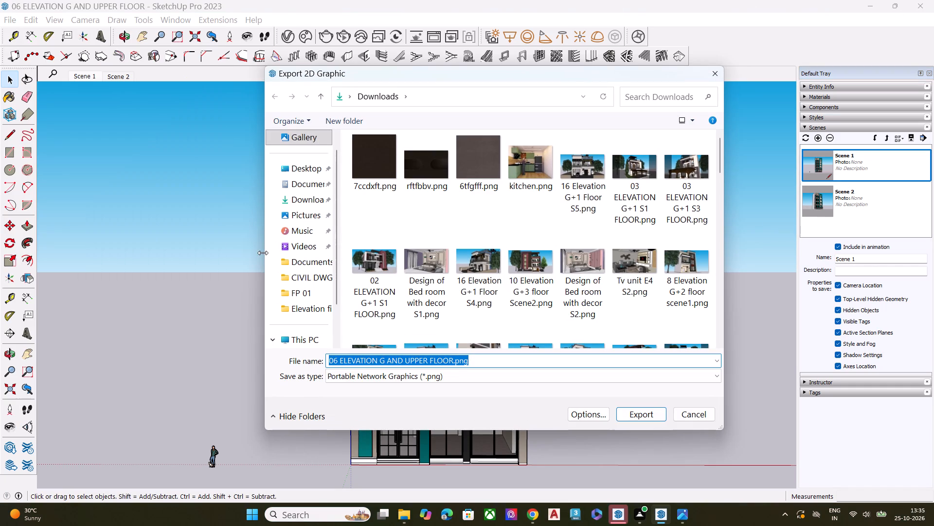
key(Right)
key(Left)
key(Left)
key(Left)
key(Left)
key(Left)
key(Left)
key(Left)
key(Left)
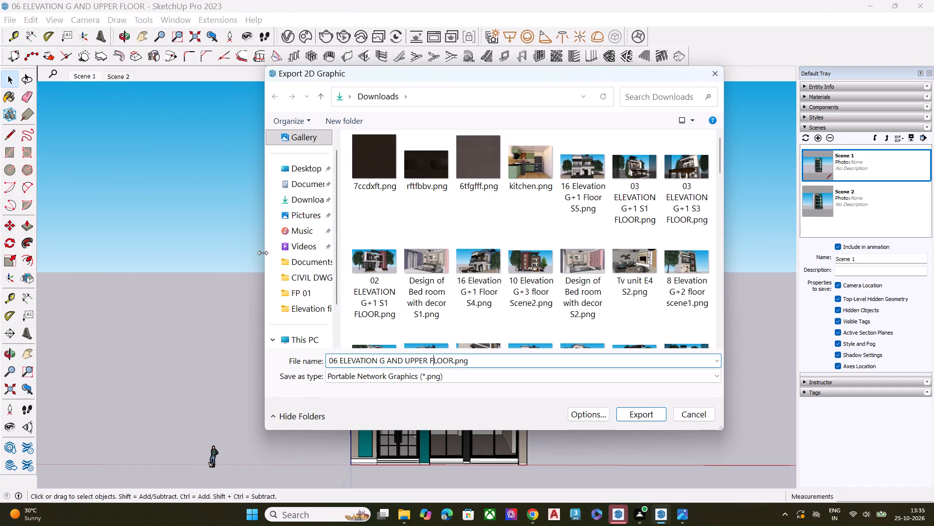
key(Left)
key(shift+s)
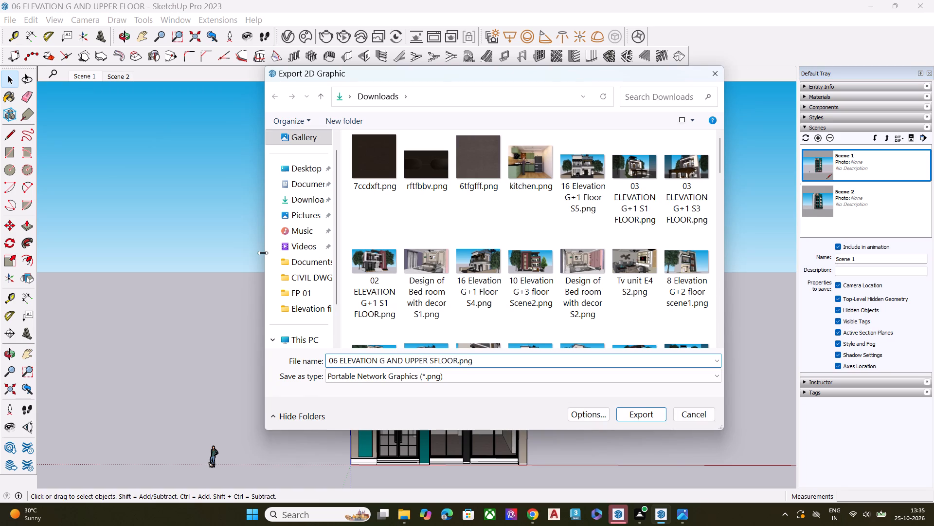
key(2)
key(Return)
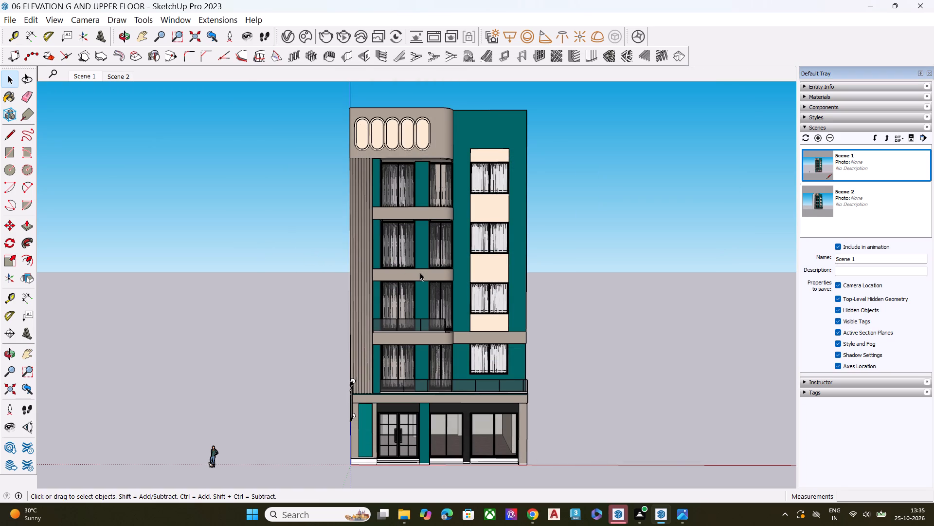
Close the model and save the changes to 06 ELEVATION G AND UPPER FLOOR.
click(920, 6)
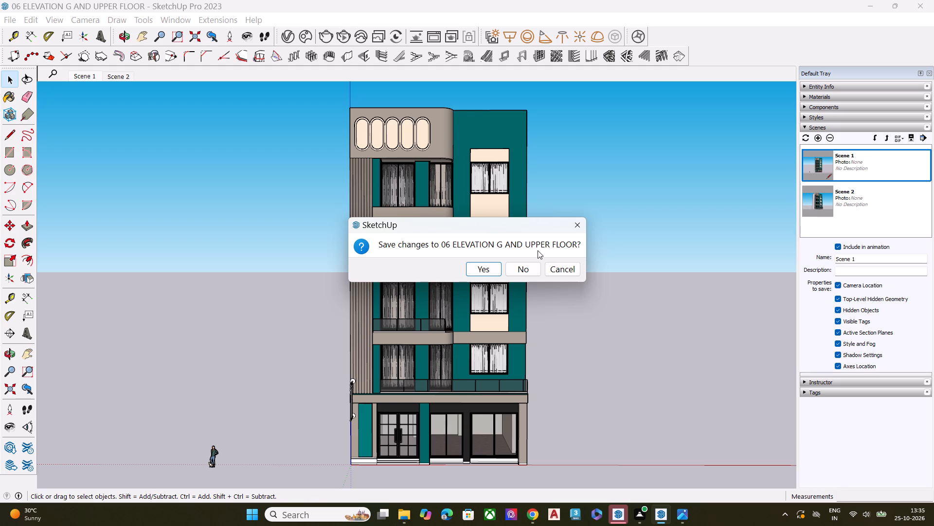
click(485, 269)
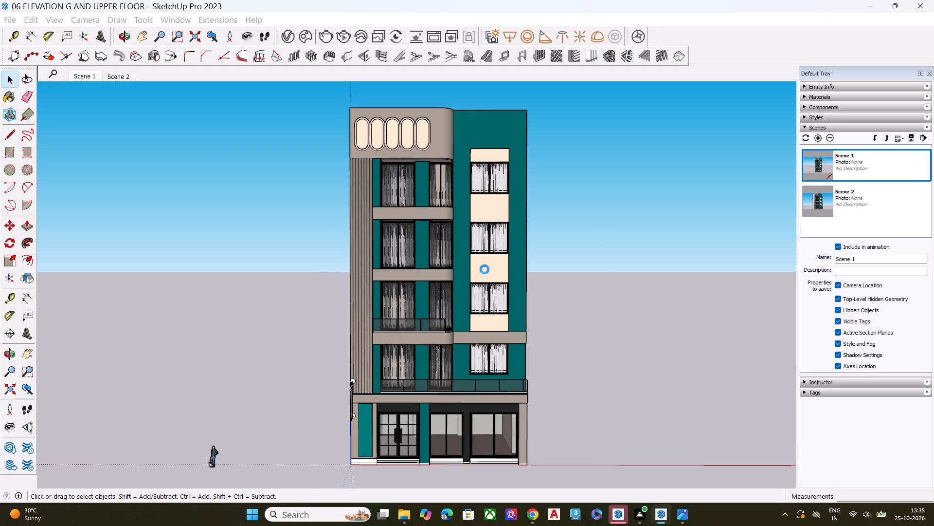
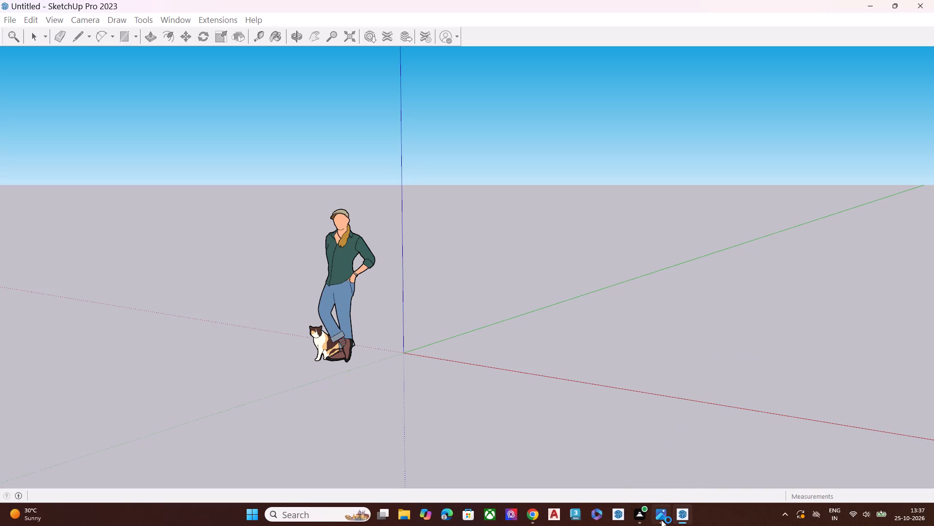
Bring up the reference photo of the facade with the red lattice screen and dock the photo viewer to half the screen.
click(661, 520)
click(329, 255)
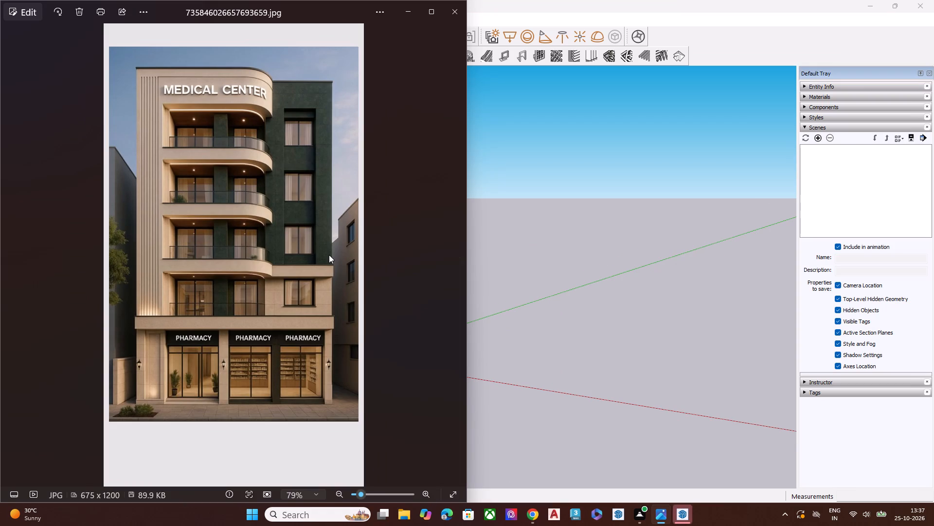
key(Right)
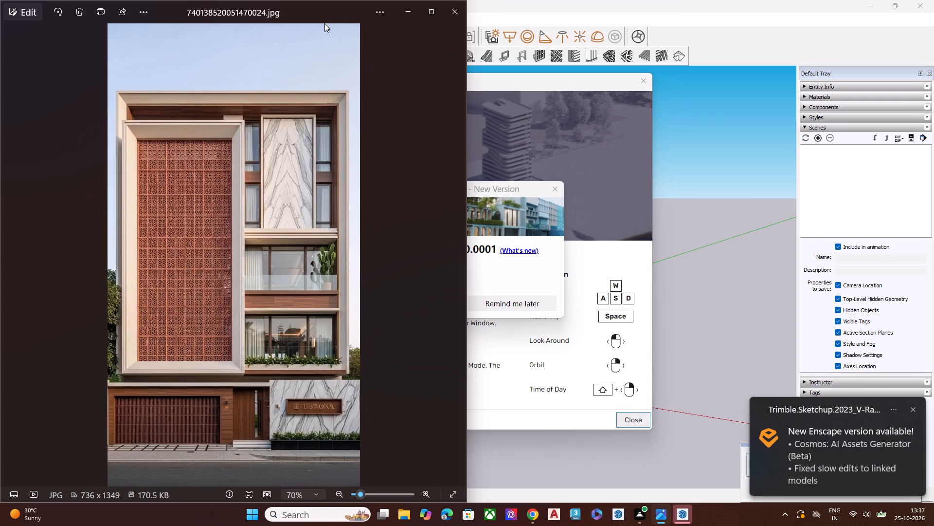
drag(314, 8, 295, 55)
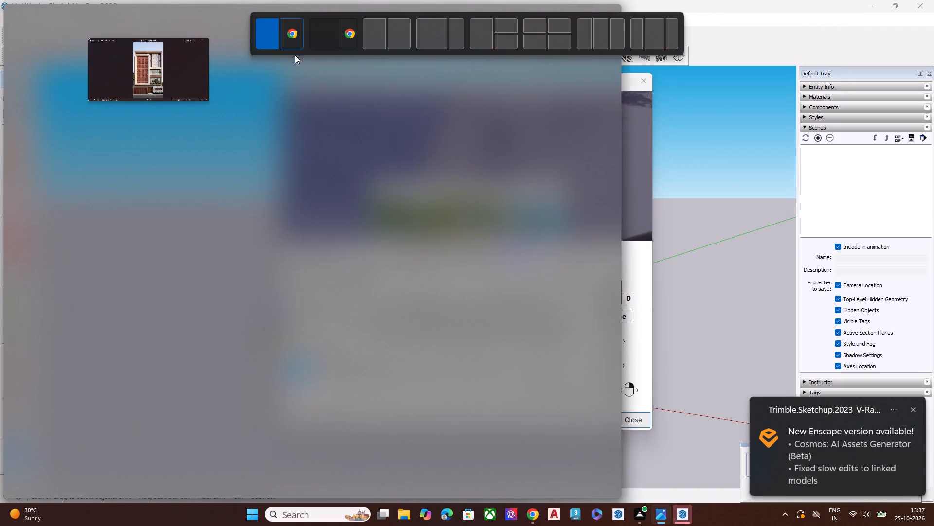
drag(295, 55, 379, 45)
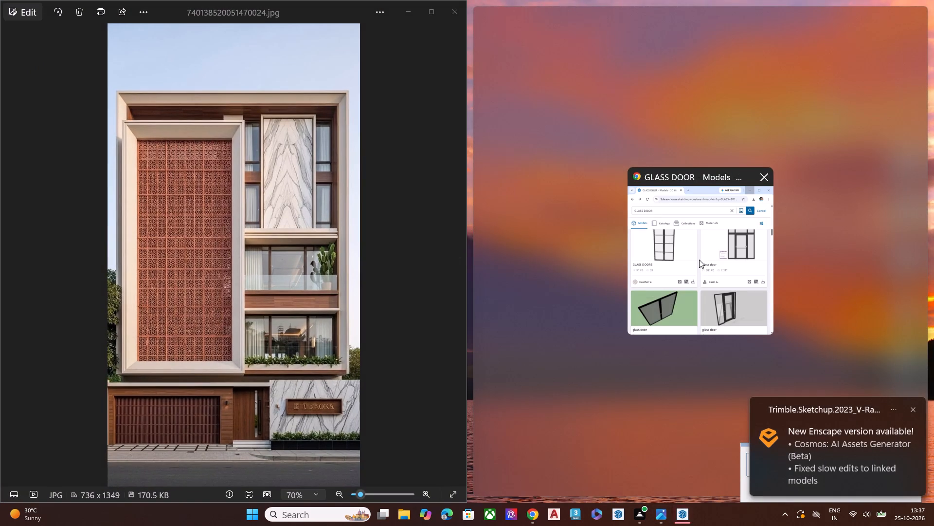
Dismiss the D5 LiveSync and Enscape startup windows and dock the blank SketchUp model beside the reference photo.
click(681, 519)
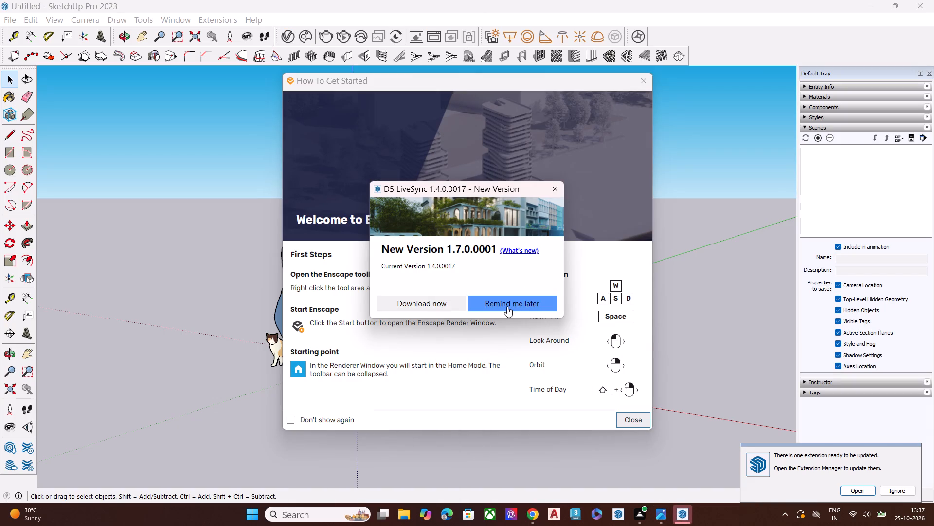
click(507, 306)
click(641, 79)
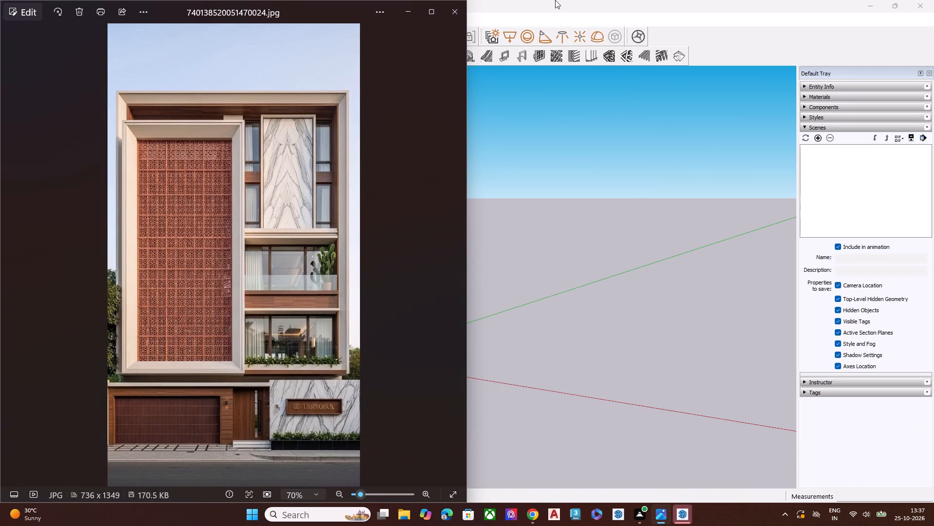
drag(551, 6, 413, 48)
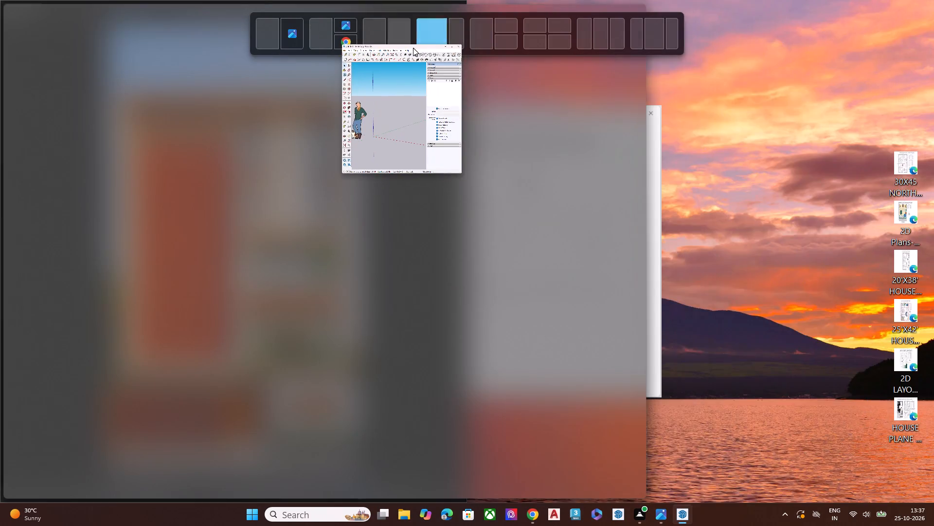
drag(413, 48, 393, 47)
Examine the reference facade closely, including its lattice screen, glazed balconies, garage level and marble entrance wall.
scroll(575, 204, down, 7)
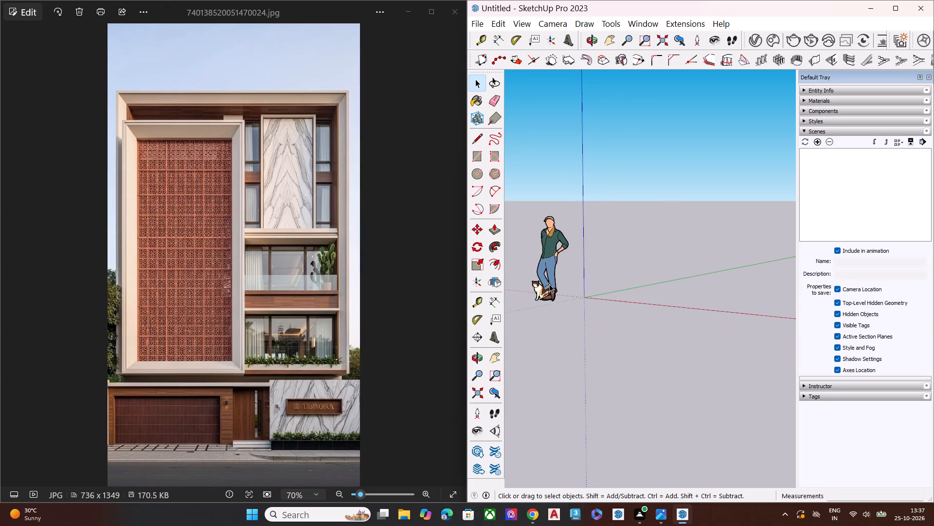
scroll(207, 329, up, 5)
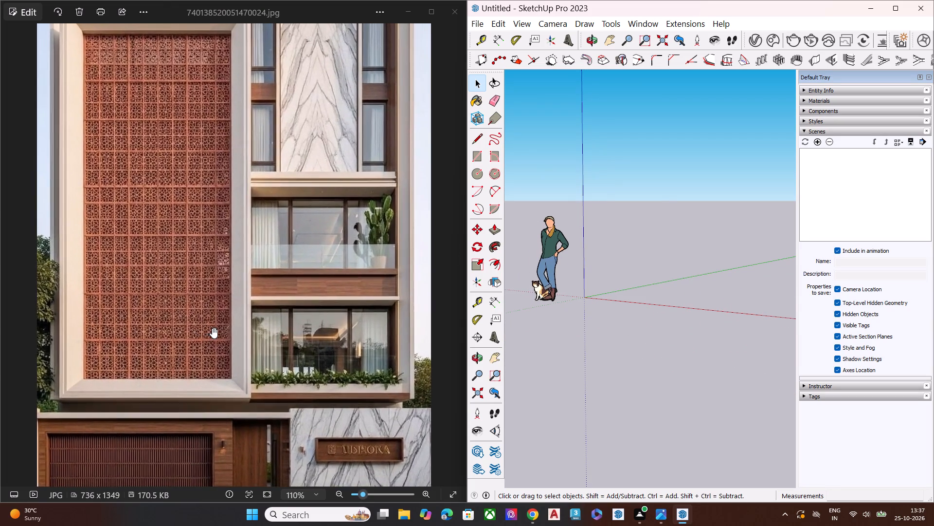
scroll(212, 328, down, 6)
scroll(265, 427, up, 7)
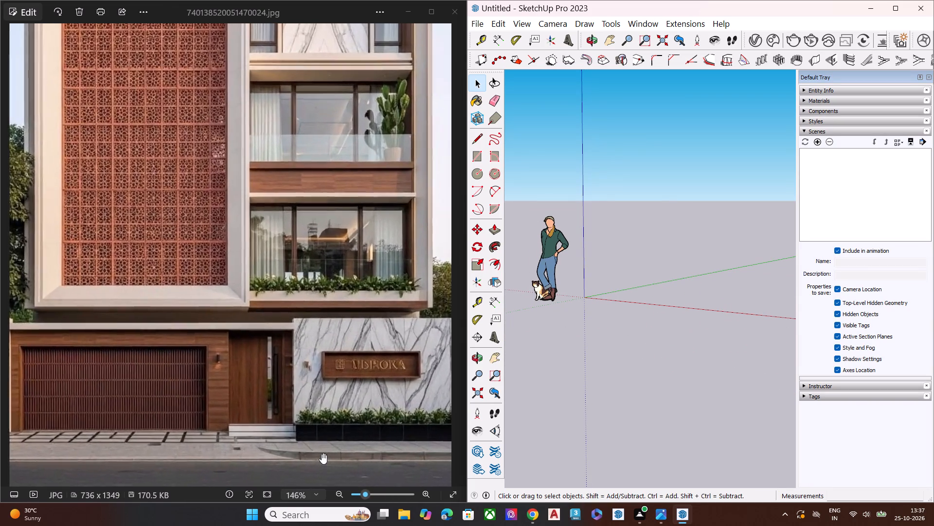
scroll(322, 453, up, 3)
scroll(332, 434, down, 10)
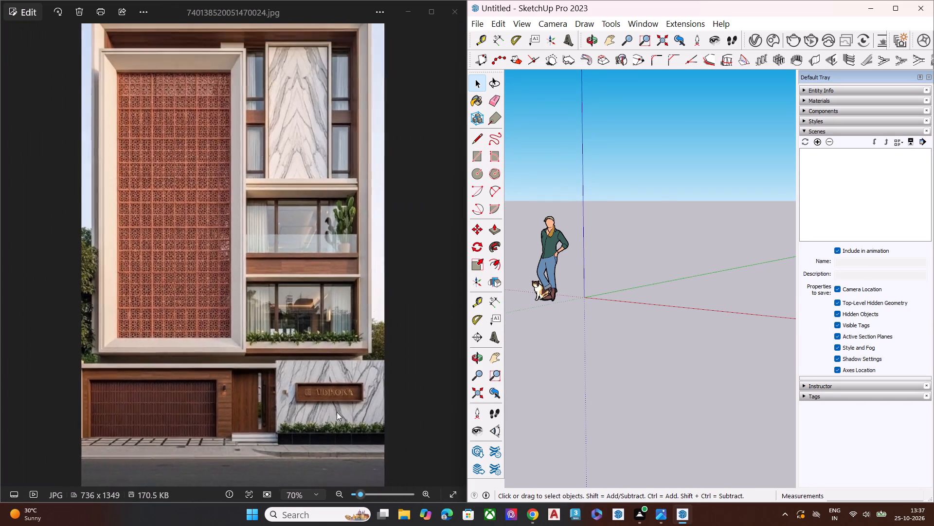
scroll(162, 343, down, 4)
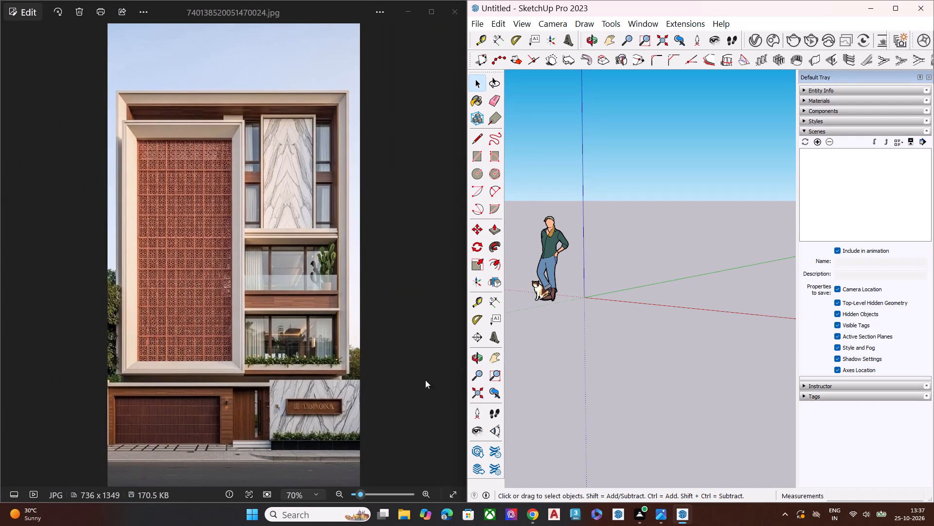
Draw a large base rectangle on the ground plane, starting at the origin and running along the red axis.
scroll(585, 372, down, 8)
middle_drag(577, 390, 806, 405)
scroll(577, 390, up, 1)
scroll(697, 424, down, 1)
scroll(782, 356, up, 1)
scroll(642, 295, down, 5)
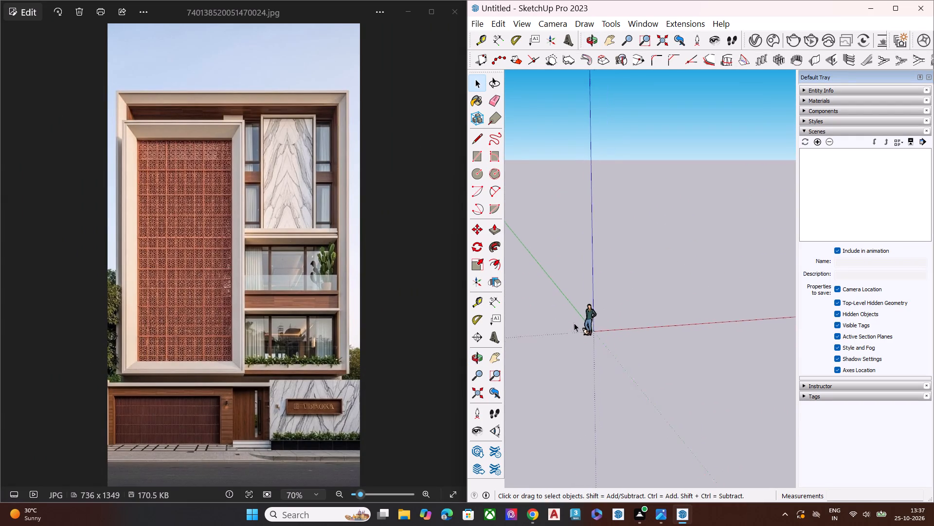
scroll(574, 323, down, 3)
scroll(645, 313, down, 12)
middle_drag(698, 391, 576, 394)
scroll(605, 346, up, 1)
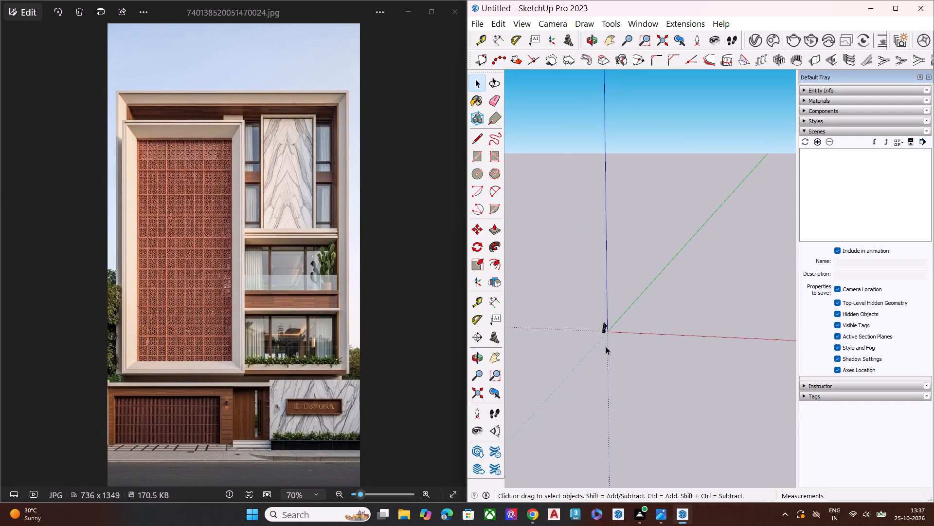
scroll(554, 349, down, 7)
middle_drag(550, 450, 659, 416)
scroll(685, 384, up, 1)
key(space)
scroll(695, 377, down, 1)
scroll(696, 376, up, 1)
scroll(696, 376, down, 1)
scroll(696, 376, up, 5)
scroll(555, 331, up, 2)
scroll(555, 331, down, 1)
scroll(555, 331, up, 3)
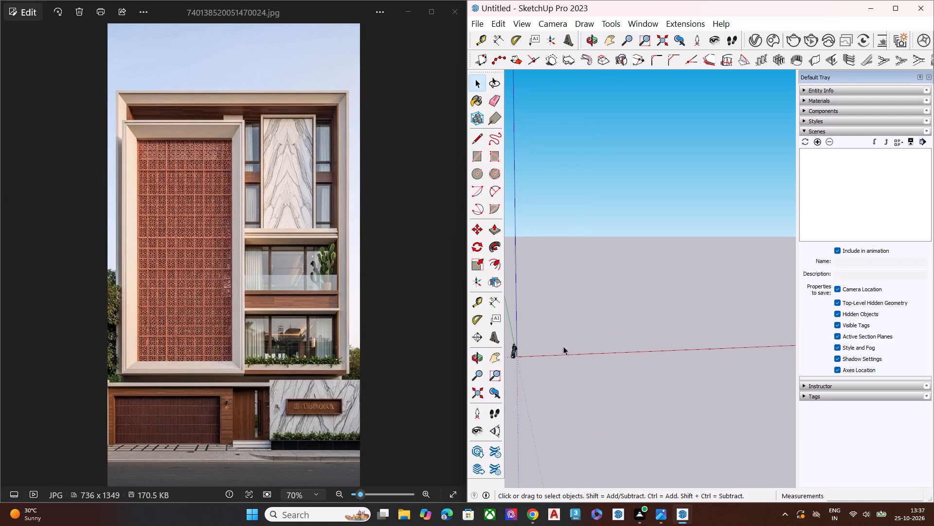
middle_drag(581, 356, 569, 389)
key(r)
scroll(499, 357, up, 3)
click(523, 357)
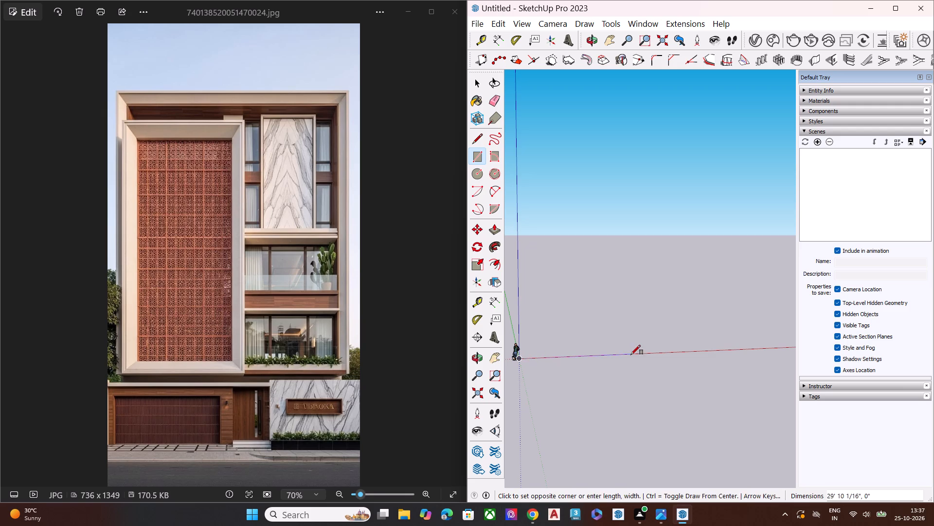
middle_drag(631, 355, 597, 478)
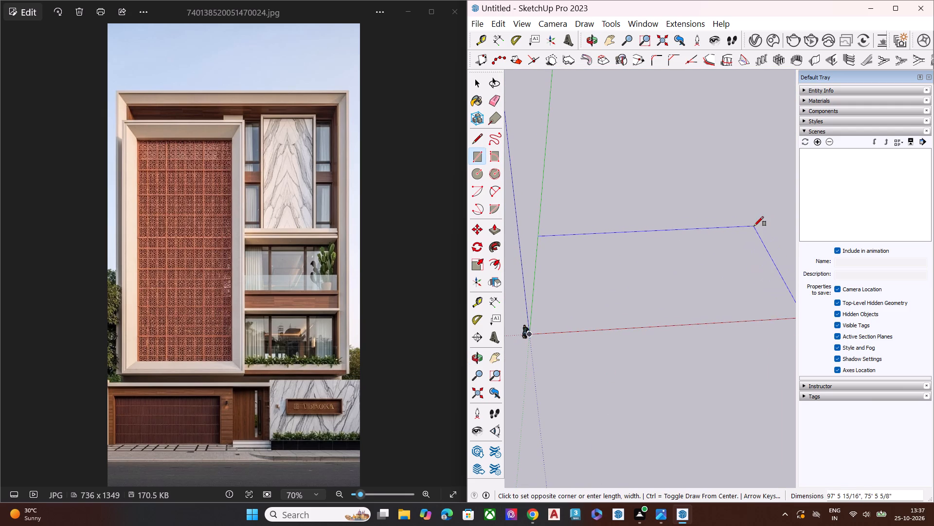
scroll(736, 235, down, 2)
scroll(736, 235, up, 1)
scroll(736, 235, down, 5)
scroll(655, 261, down, 18)
scroll(629, 320, down, 10)
scroll(762, 275, up, 1)
click(790, 259)
key(space)
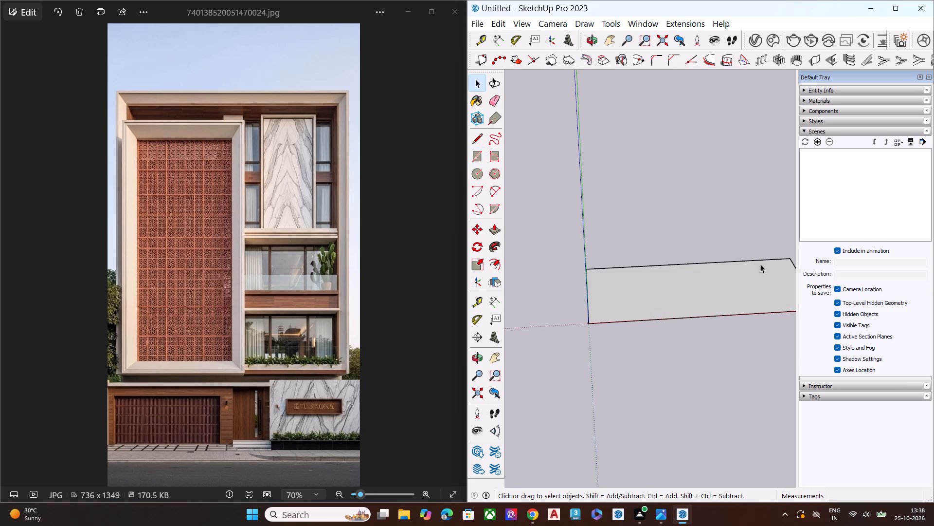
Push/Pull the base rectangle upward into a tall solid block.
scroll(550, 295, up, 1)
scroll(549, 295, down, 5)
middle_drag(652, 389, 653, 227)
scroll(654, 232, up, 6)
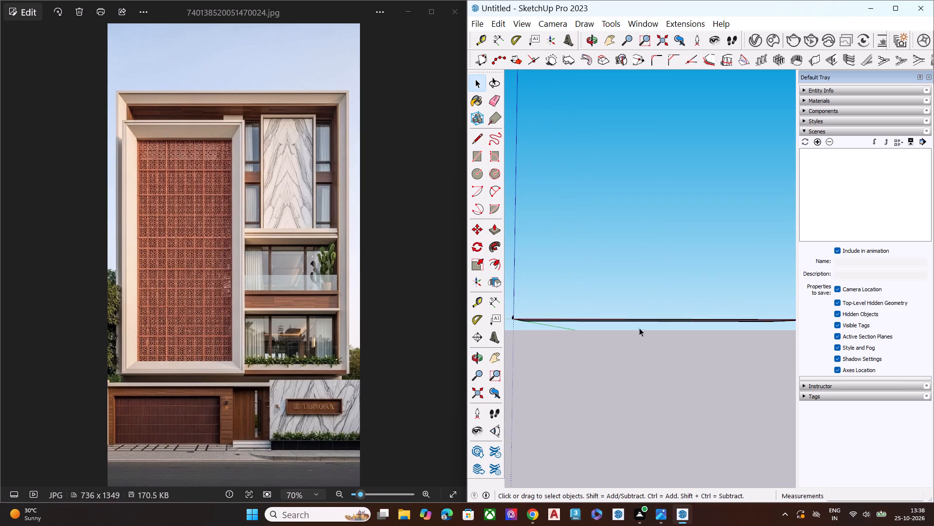
scroll(597, 340, up, 1)
middle_drag(597, 340, 591, 415)
click(624, 303)
key(p)
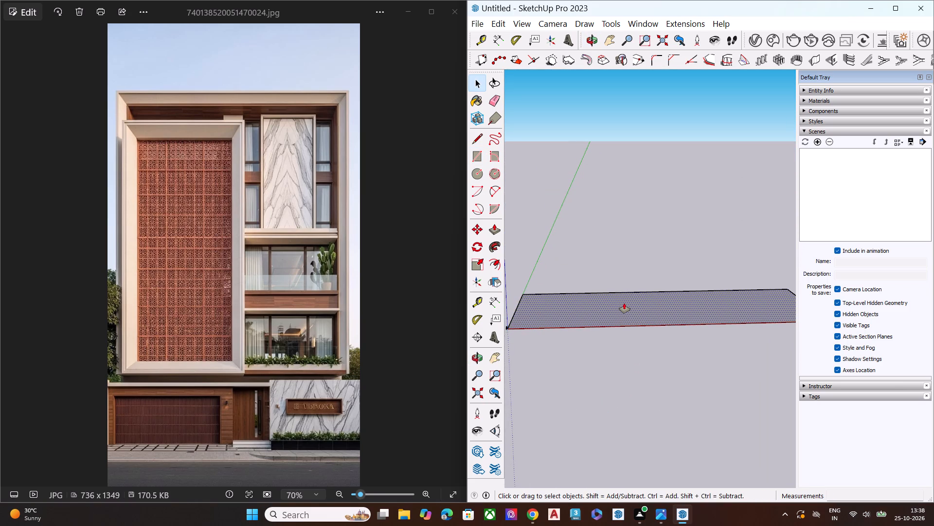
click(624, 303)
click(656, 91)
key(space)
Push the block's side face inward along the red axis to reduce its width.
scroll(572, 281, down, 6)
middle_drag(554, 364, 565, 291)
middle_drag(691, 288, 478, 304)
click(706, 261)
key(p)
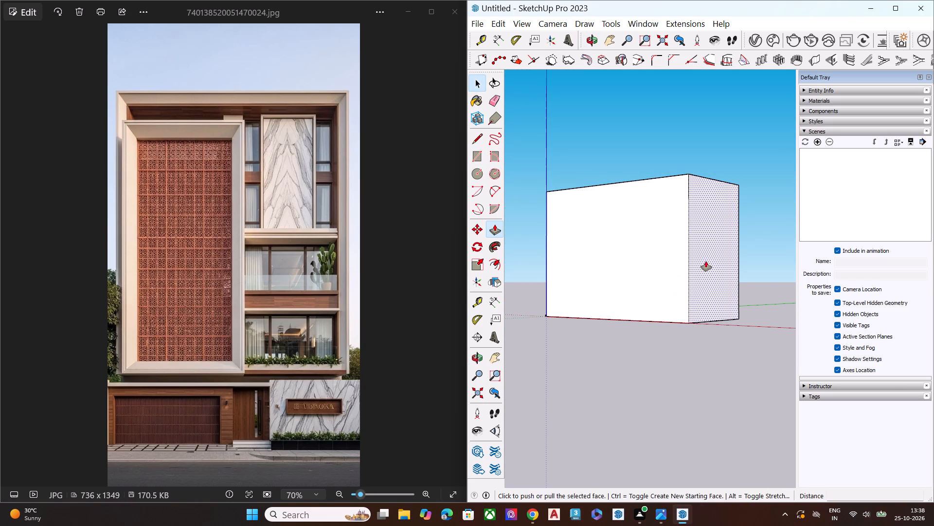
drag(705, 261, 689, 277)
drag(691, 273, 636, 325)
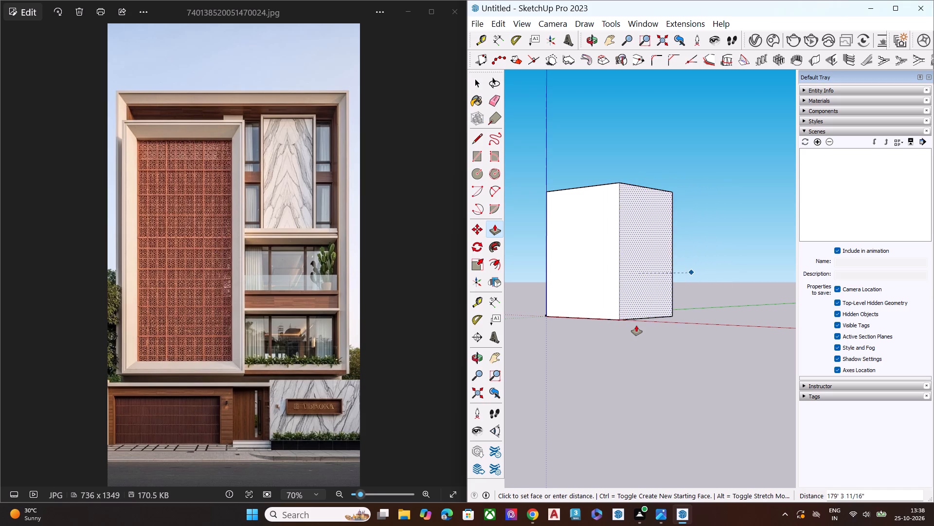
drag(636, 325, 647, 327)
key(space)
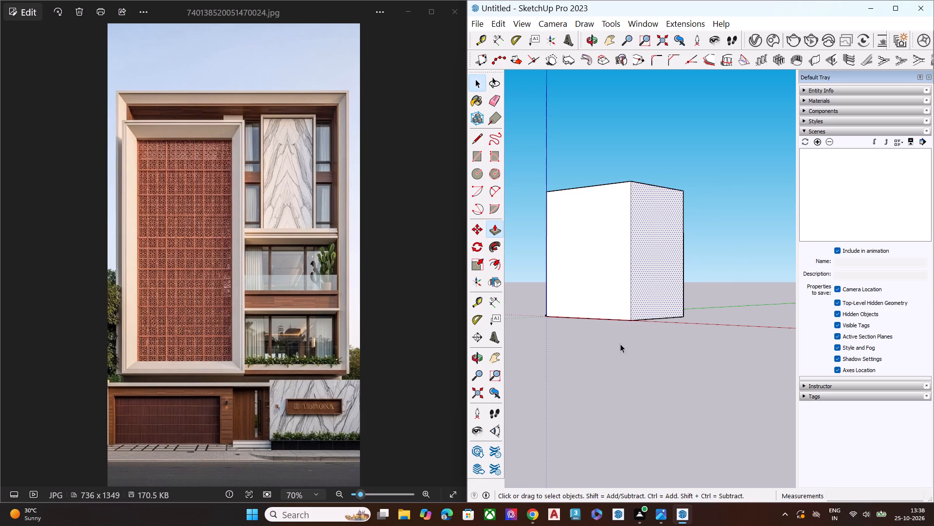
click(613, 346)
Push the block's top face down by about 272' to make a low block.
middle_drag(583, 350, 756, 322)
scroll(586, 187, up, 9)
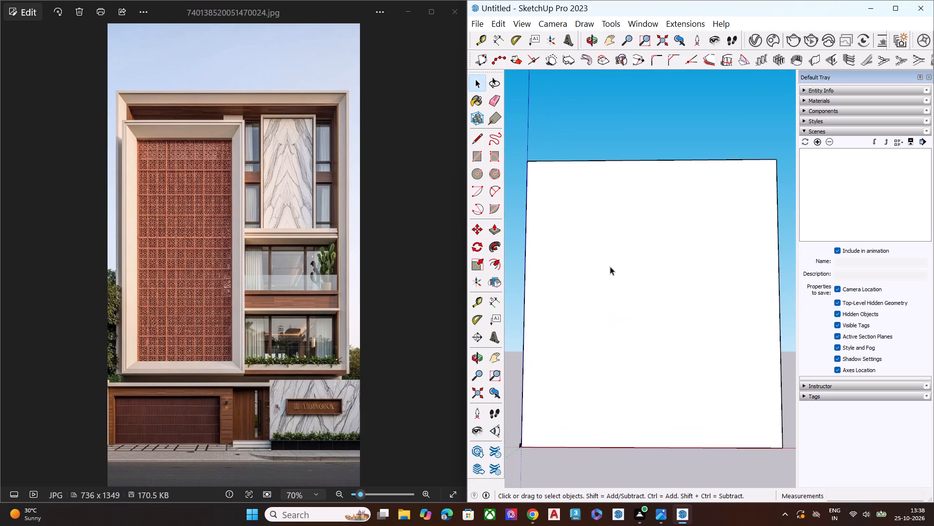
scroll(565, 274, down, 1)
middle_drag(629, 269, 621, 427)
click(635, 193)
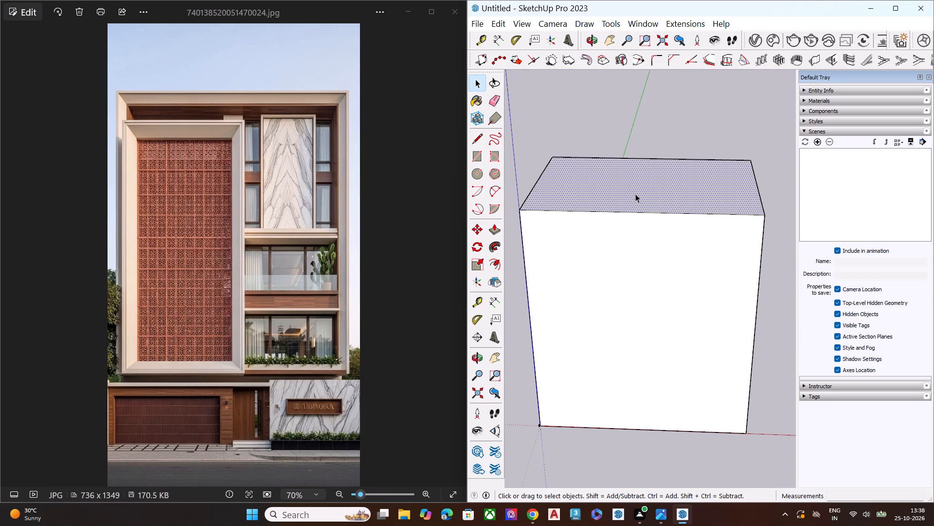
key(p)
drag(635, 194, 635, 230)
drag(614, 204, 611, 347)
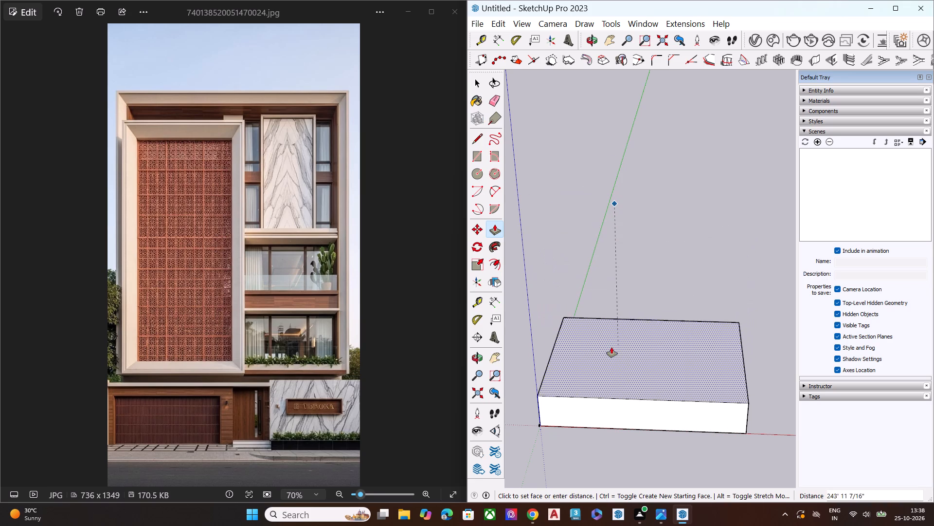
drag(611, 347, 612, 348)
Push the low block's side face inward by about 15' 10" and a further 4' 8".
scroll(602, 384, up, 5)
middle_drag(596, 380, 614, 240)
scroll(620, 245, down, 9)
middle_drag(597, 319, 617, 282)
scroll(609, 294, up, 4)
middle_drag(665, 317, 584, 330)
middle_drag(647, 330, 514, 338)
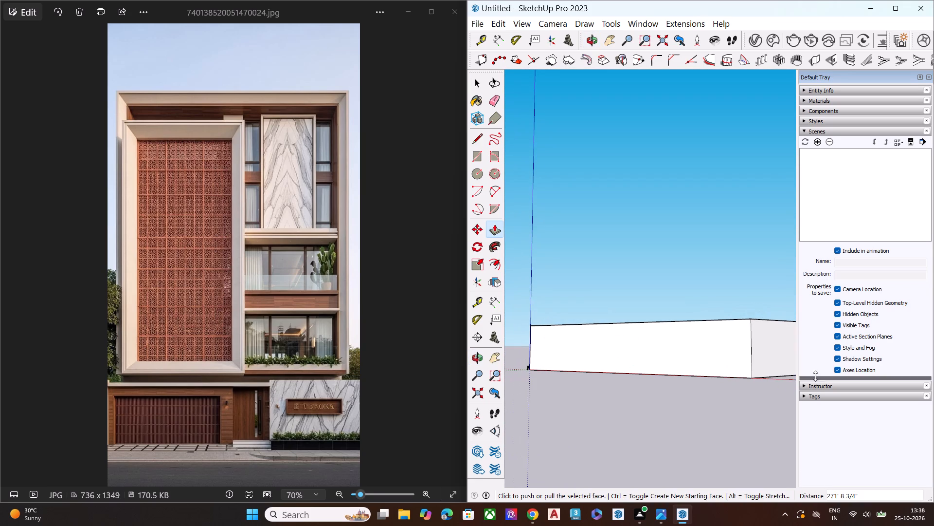
key(space)
click(780, 356)
key(p)
drag(779, 356, 764, 364)
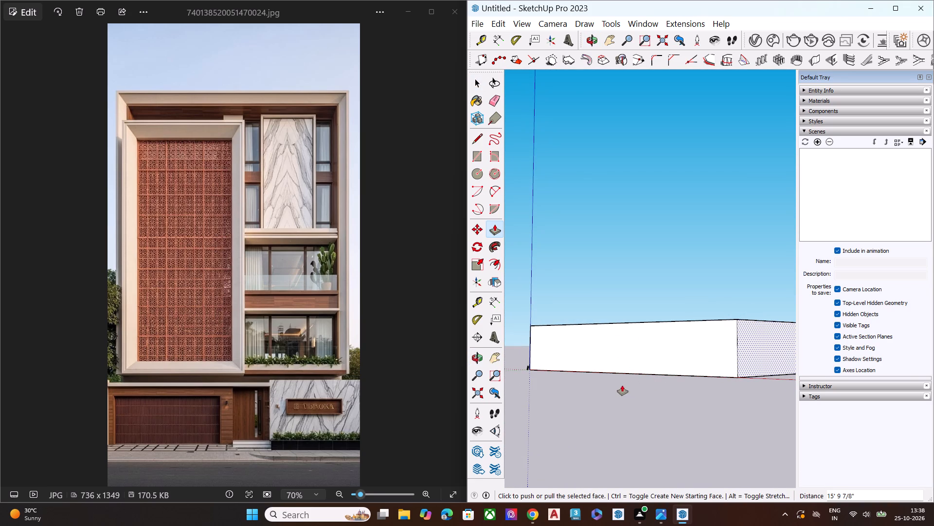
click(738, 353)
click(765, 355)
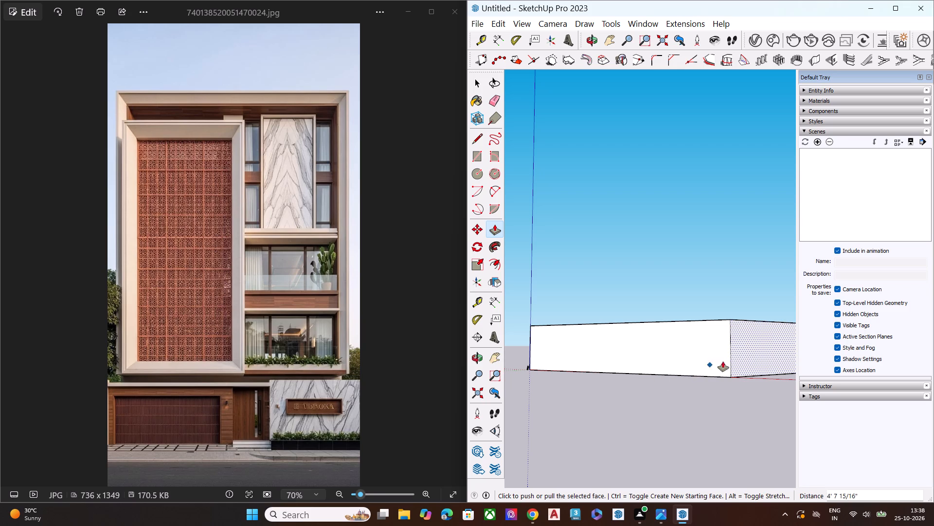
Push the side face much further inward so the block's front becomes a narrow upright rectangle like the reference facade.
click(746, 360)
middle_drag(558, 376, 680, 356)
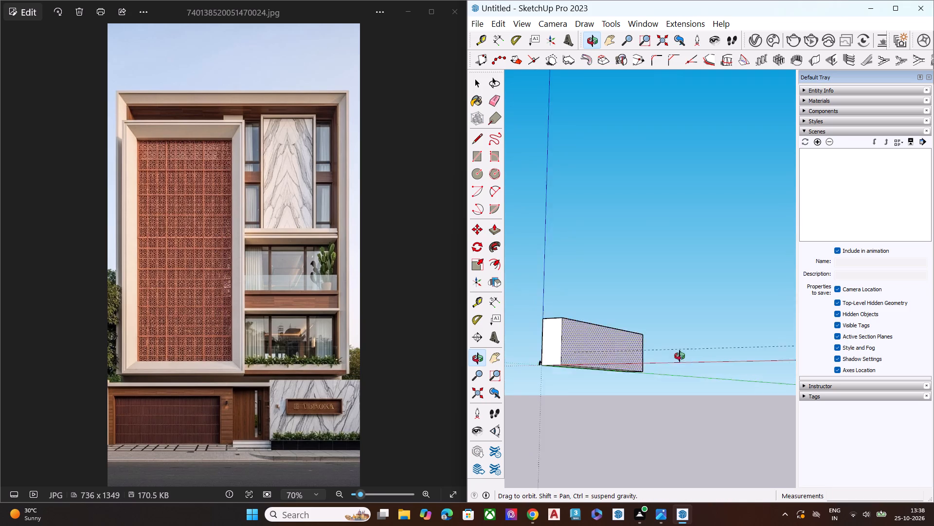
middle_drag(680, 356, 763, 353)
scroll(673, 360, up, 5)
middle_drag(573, 355, 601, 389)
scroll(601, 389, up, 6)
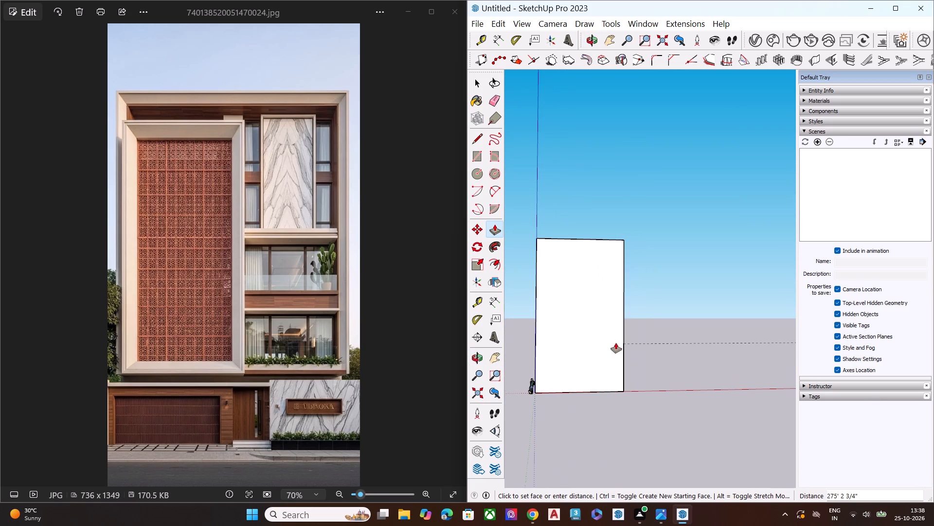
click(644, 335)
key(space)
Push the long block's rear face forward along the green axis until its depth is close to its width.
middle_drag(694, 347, 559, 432)
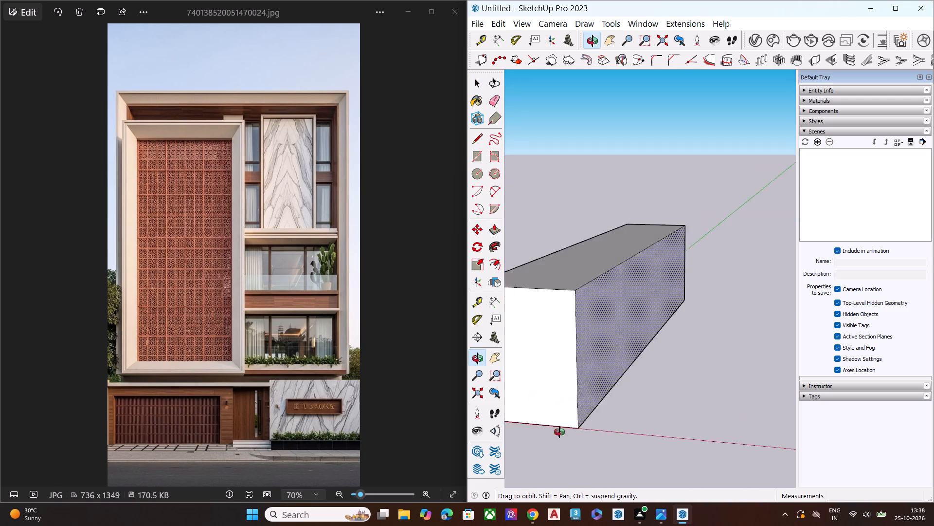
middle_drag(559, 432, 495, 446)
scroll(724, 284, down, 6)
middle_drag(754, 303, 444, 345)
middle_drag(725, 314, 719, 308)
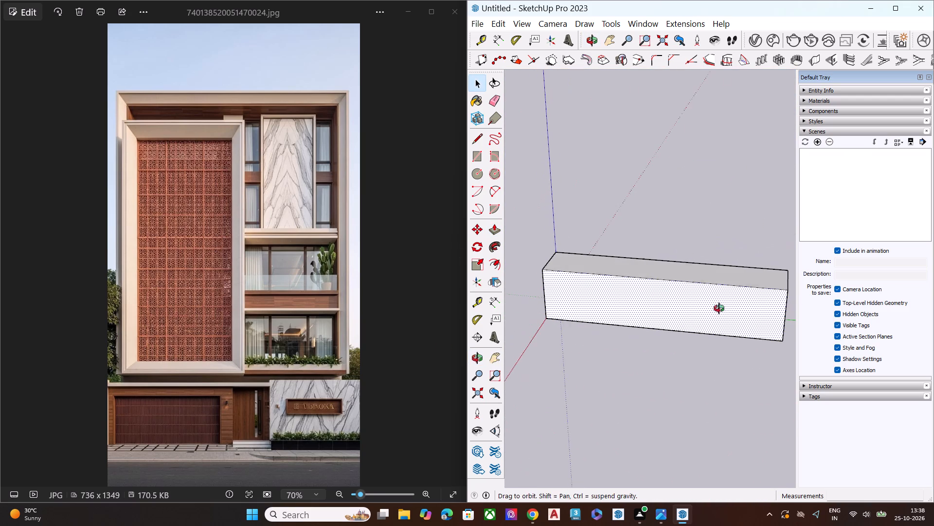
middle_drag(719, 308, 656, 262)
scroll(840, 319, up, 1)
click(777, 317)
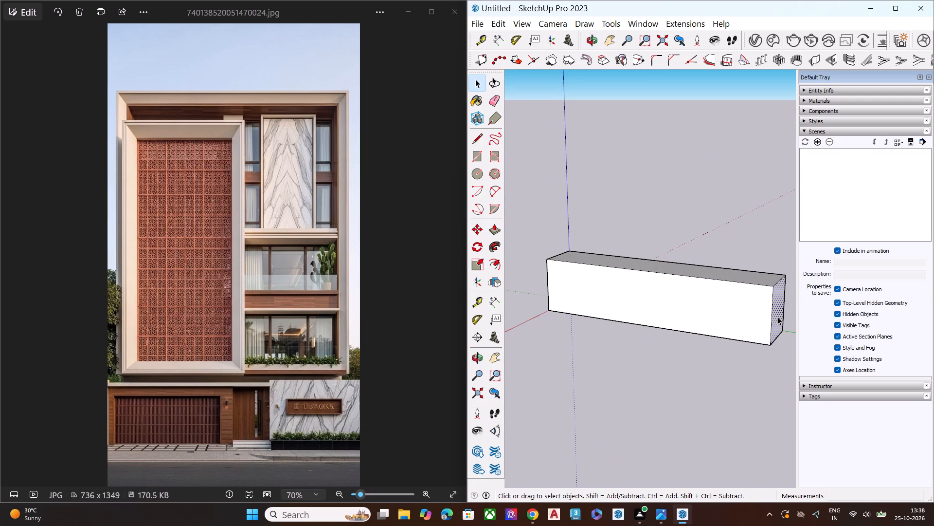
key(p)
click(777, 317)
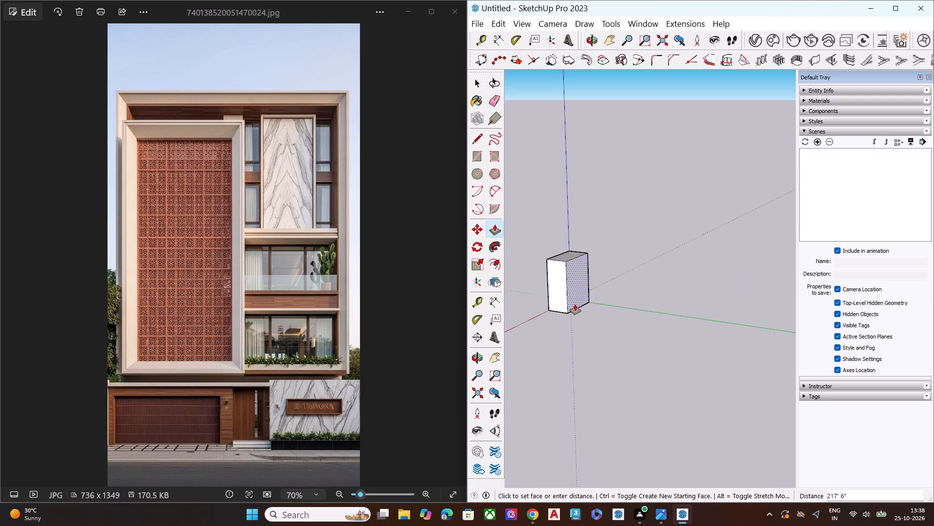
click(585, 305)
key(space)
Select the whole block and scale it down uniformly by a factor of about 0.58.
middle_drag(559, 342, 885, 291)
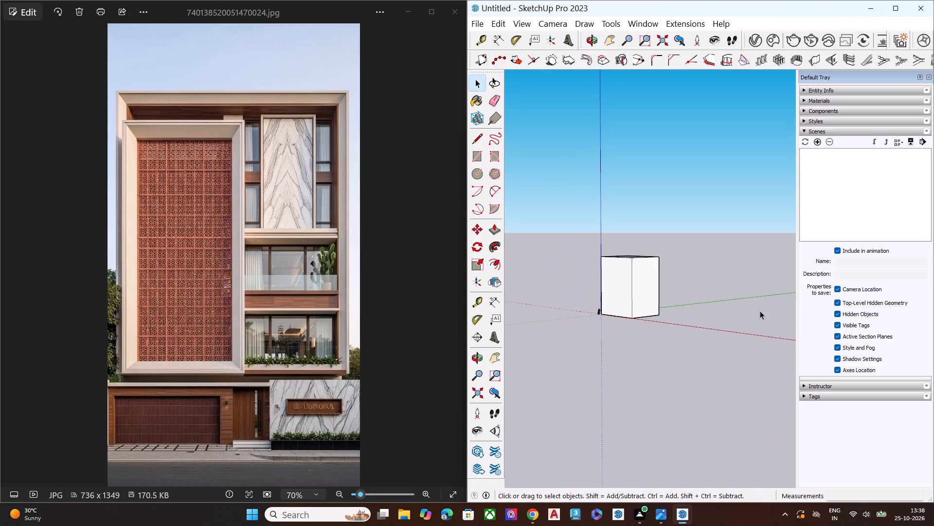
middle_drag(674, 310, 865, 282)
scroll(662, 289, up, 7)
middle_drag(590, 344, 632, 339)
scroll(632, 339, up, 5)
scroll(633, 312, down, 2)
scroll(633, 312, up, 1)
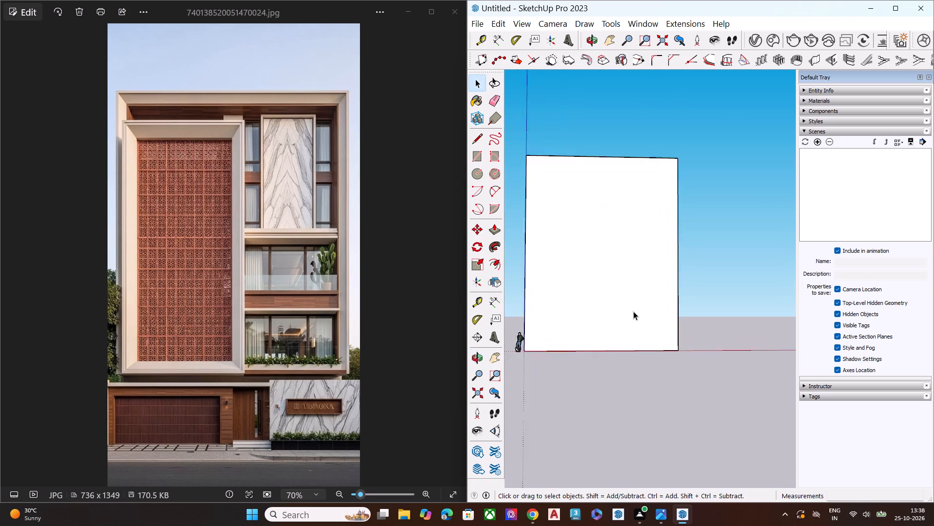
scroll(633, 311, up, 1)
scroll(607, 257, up, 1)
scroll(625, 269, down, 1)
scroll(627, 272, up, 1)
scroll(629, 281, down, 5)
middle_drag(631, 290, 621, 326)
scroll(593, 258, up, 6)
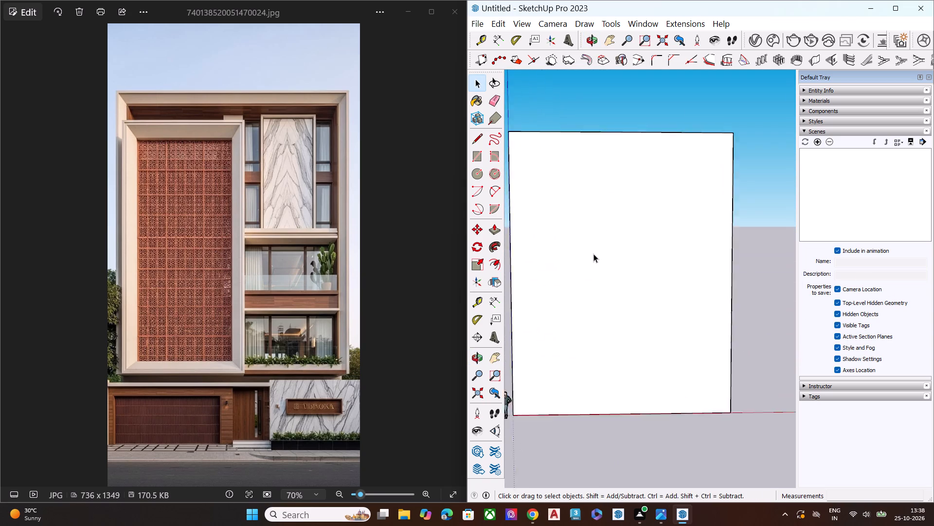
scroll(593, 254, up, 2)
scroll(702, 243, down, 6)
triple_click(664, 268)
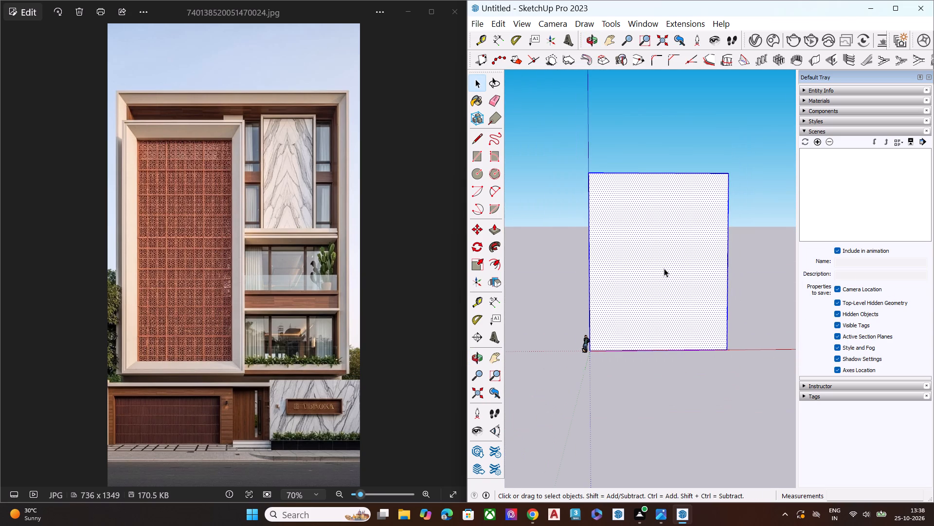
key(s)
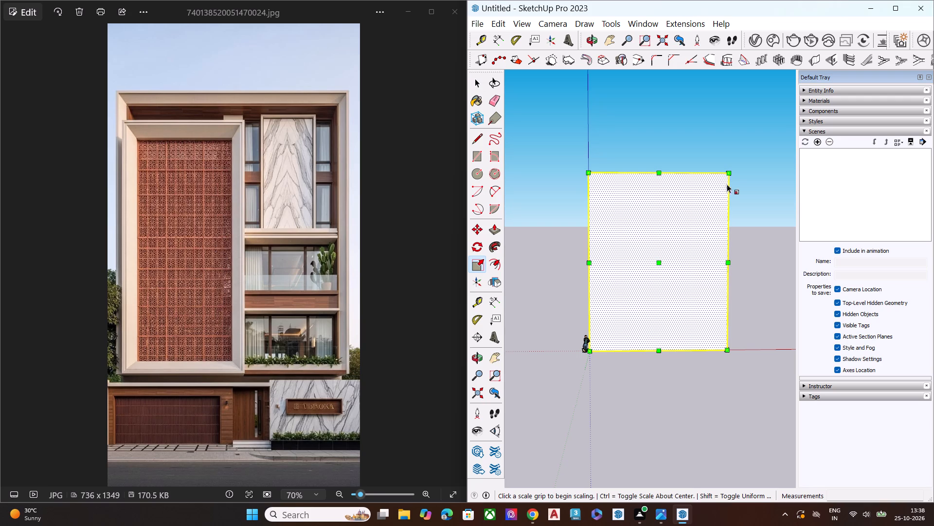
click(731, 176)
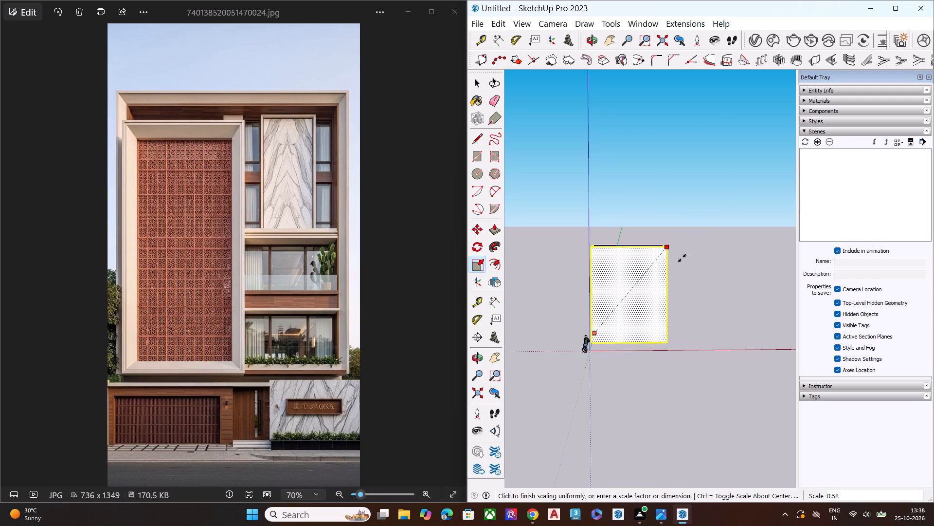
click(682, 258)
key(space)
Move the scaled block by its front bottom corner beside the scale figure onto the axes origin.
middle_drag(677, 299, 656, 374)
scroll(656, 374, up, 2)
scroll(656, 374, down, 2)
scroll(656, 374, up, 2)
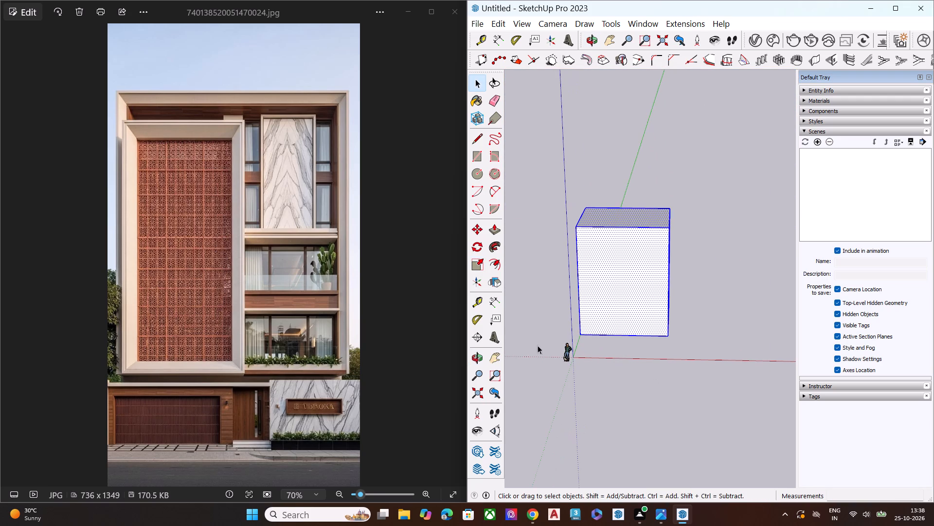
scroll(548, 331, up, 9)
key(m)
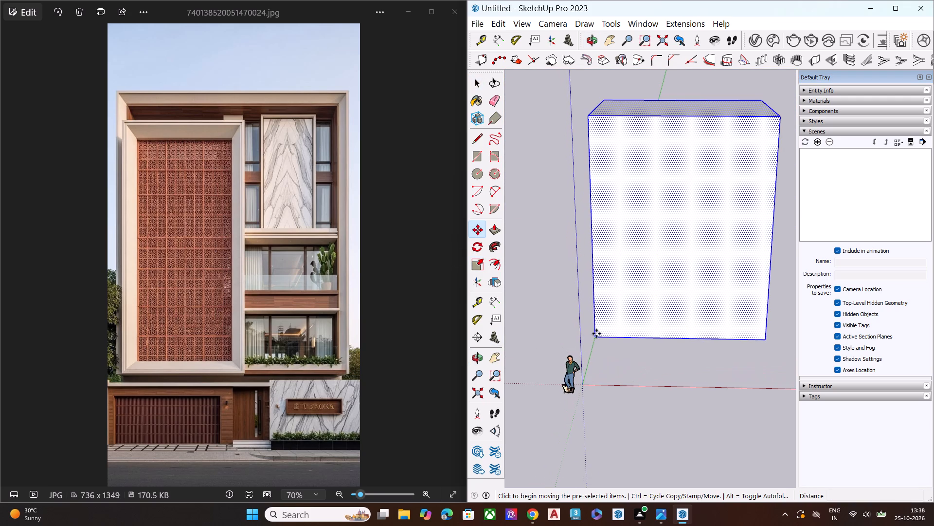
click(595, 336)
click(581, 384)
key(space)
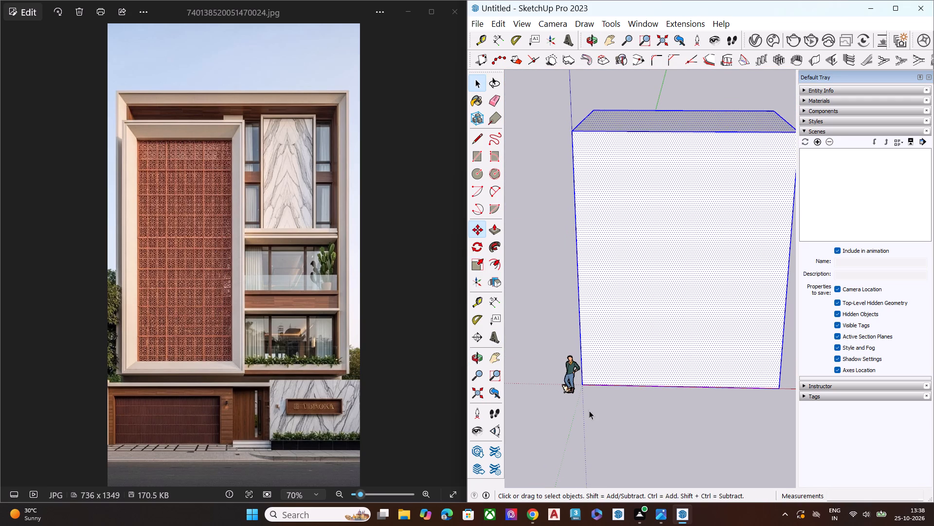
click(591, 422)
Pull the block's side face outward along the red axis by about 3' 6" to widen the front.
middle_drag(627, 448, 633, 363)
scroll(633, 363, up, 1)
scroll(582, 366, down, 8)
middle_drag(629, 363, 637, 339)
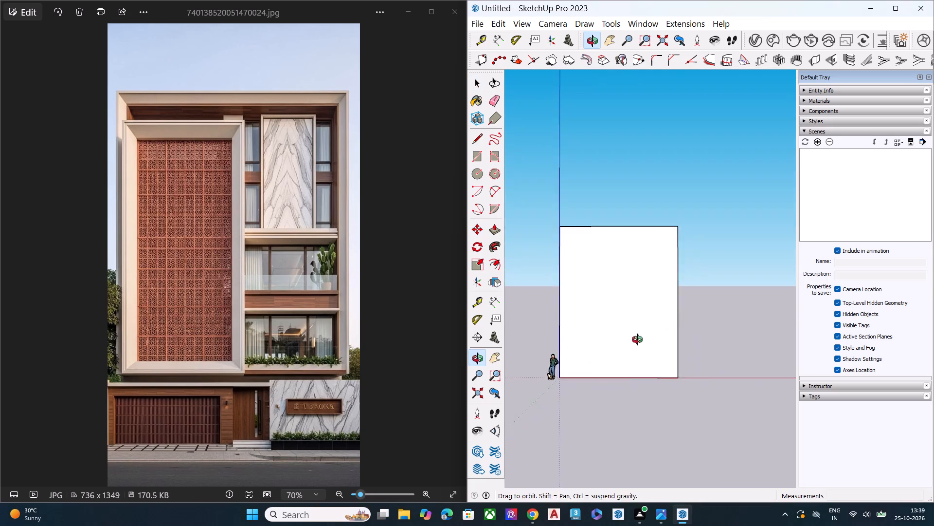
middle_drag(637, 339, 640, 336)
scroll(643, 331, up, 5)
scroll(618, 329, down, 1)
scroll(618, 330, up, 1)
scroll(618, 330, down, 3)
middle_drag(626, 333, 494, 389)
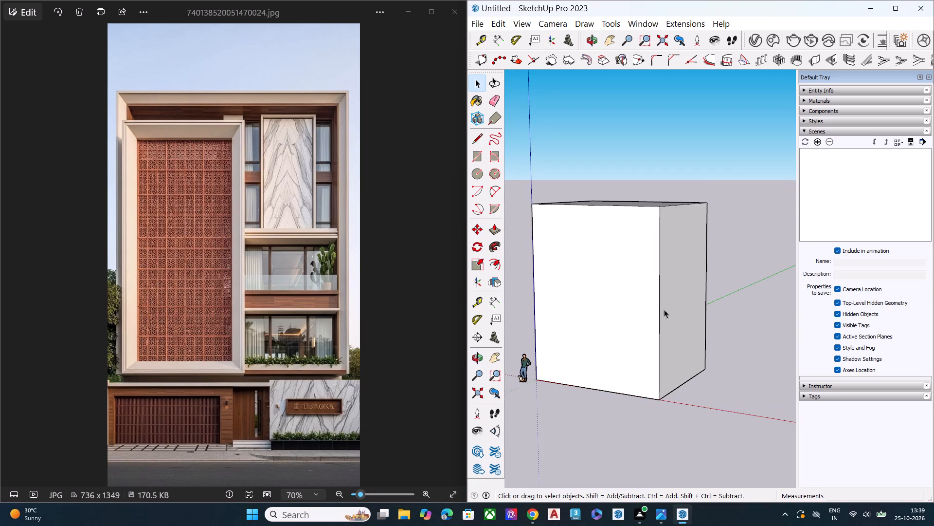
click(687, 304)
key(p)
click(687, 304)
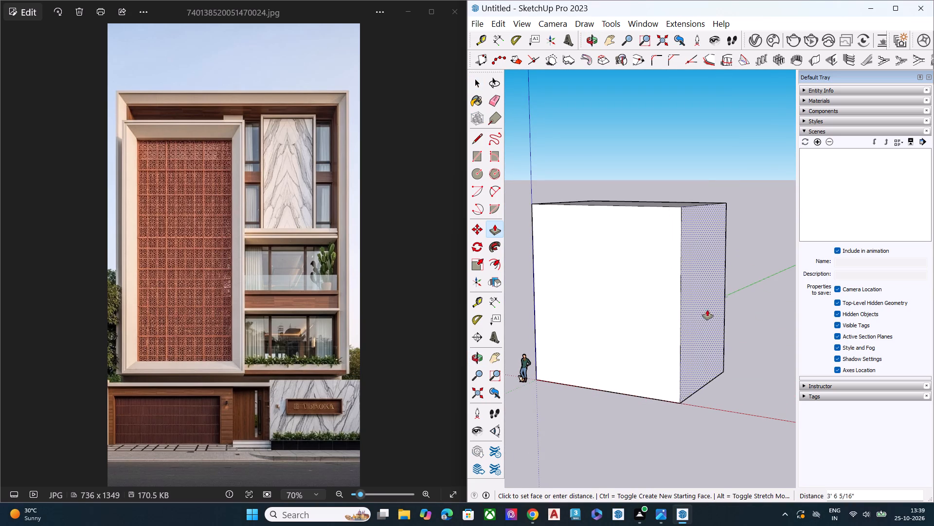
click(710, 311)
key(space)
Push the block's rear face inward along the green axis by about 7' to make the block shallower.
middle_drag(696, 327, 485, 466)
middle_drag(693, 314, 476, 164)
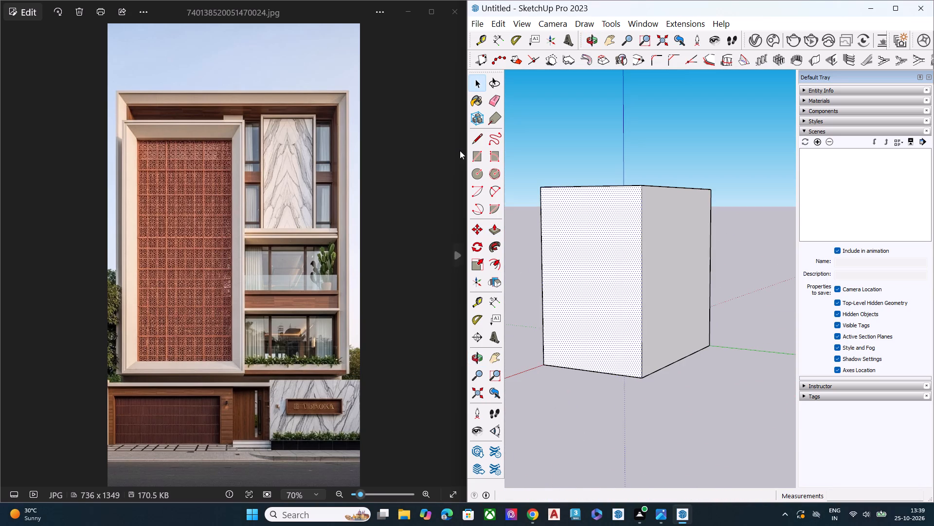
click(665, 261)
key(p)
click(665, 261)
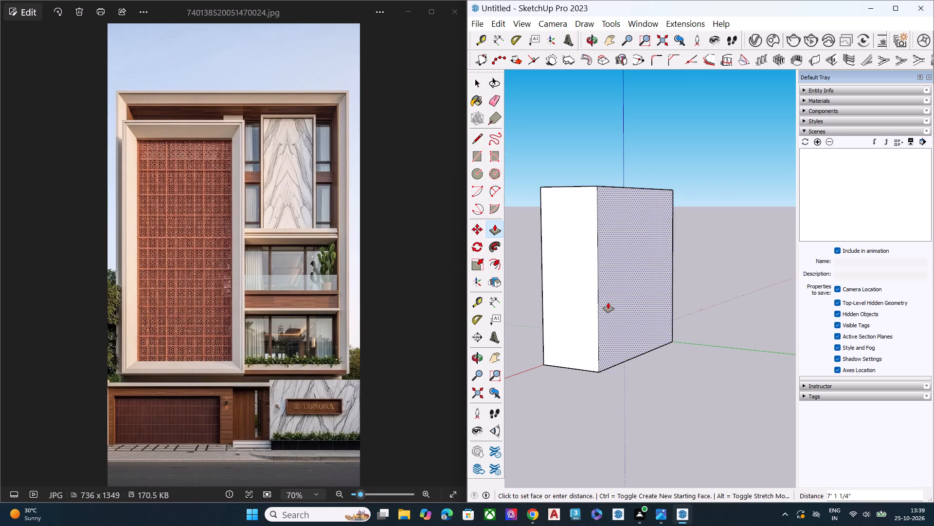
click(619, 320)
key(space)
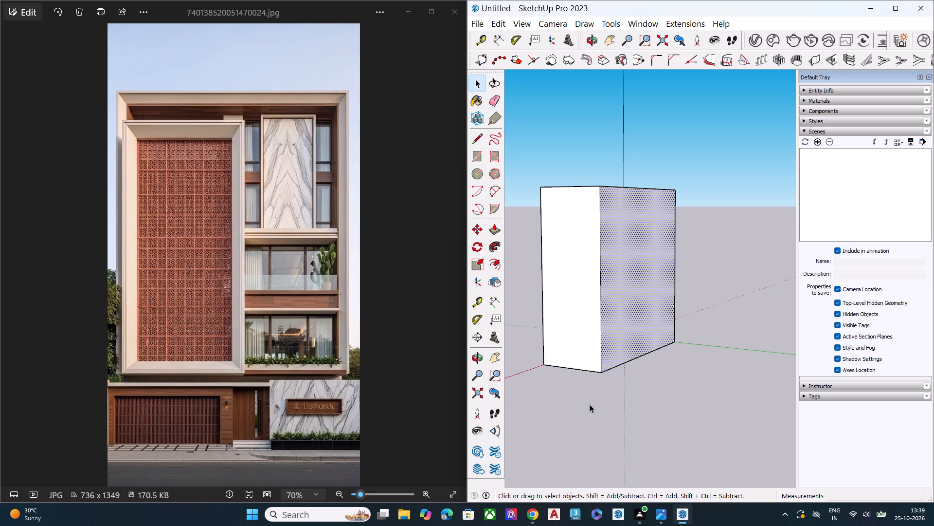
Draw a vertical line on the front face from the bottom edge's midpoint to the top edge, splitting it in two.
middle_drag(550, 387, 774, 346)
scroll(627, 293, down, 6)
middle_drag(587, 335, 790, 302)
scroll(601, 233, up, 2)
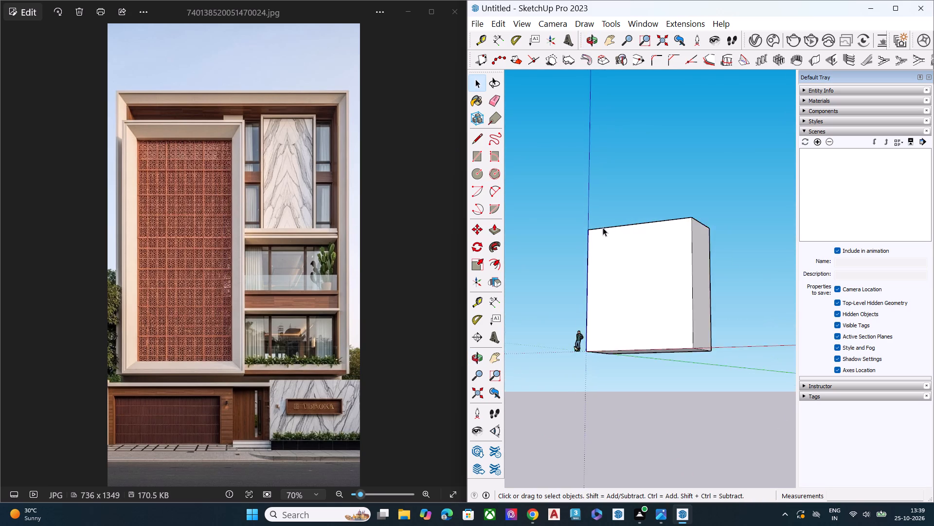
scroll(603, 227, up, 3)
middle_drag(640, 296, 778, 311)
scroll(629, 261, down, 4)
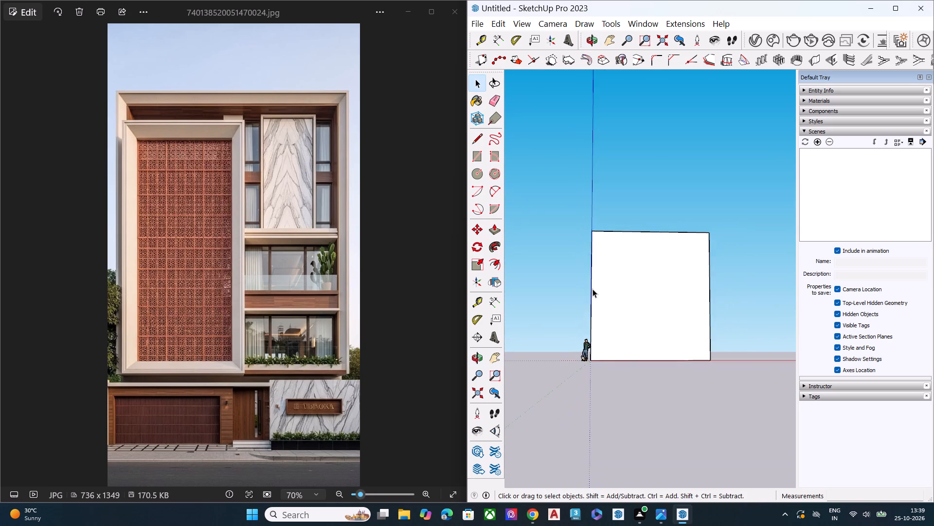
middle_drag(601, 290, 600, 375)
scroll(700, 285, up, 1)
scroll(701, 285, down, 2)
scroll(701, 285, up, 6)
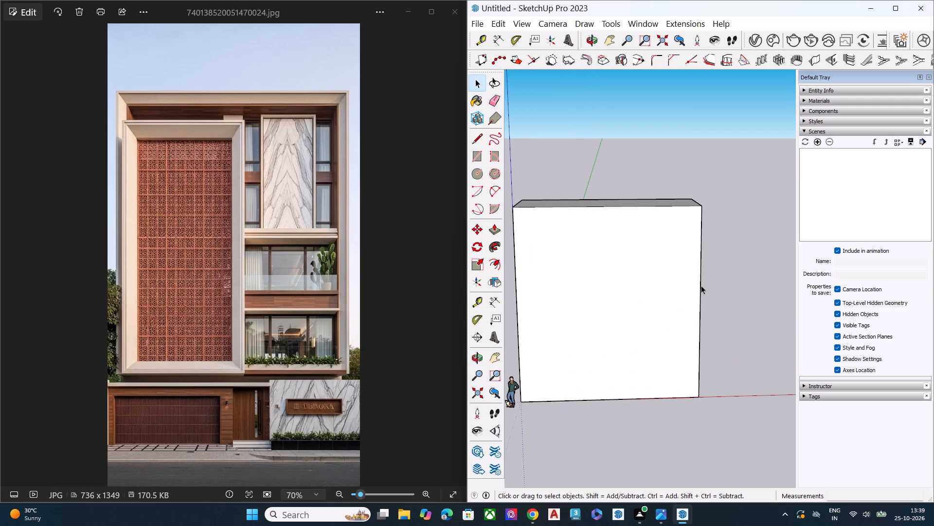
key(l)
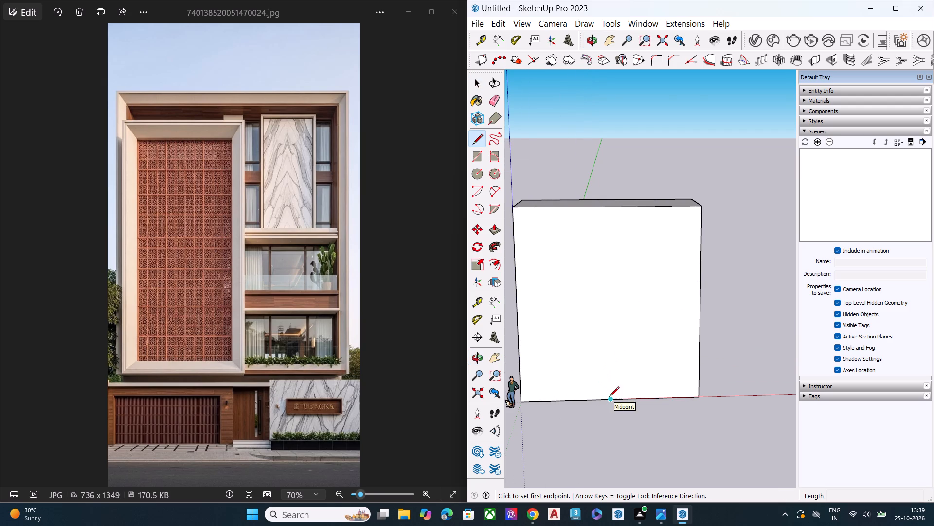
click(609, 397)
click(607, 207)
key(space)
Pull the block's top face upward to make the facade taller.
middle_drag(593, 279, 590, 248)
middle_drag(590, 248, 580, 272)
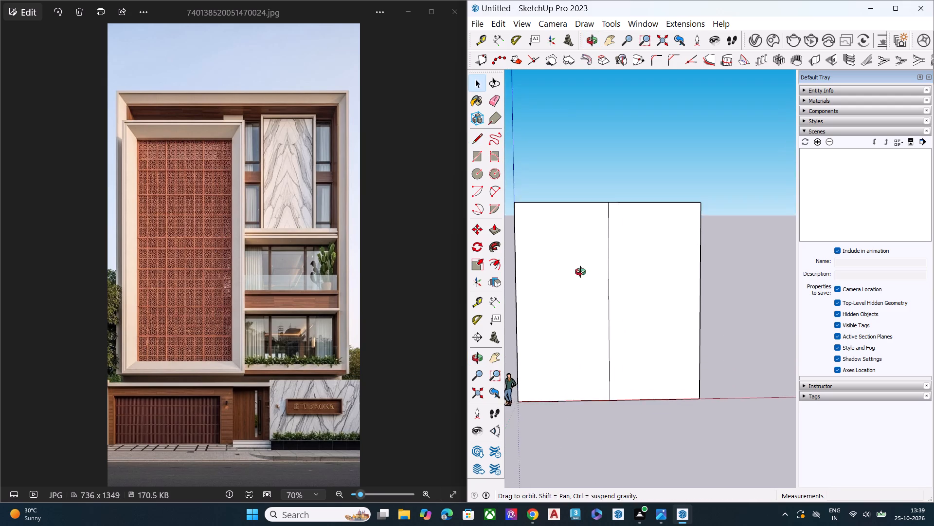
middle_drag(580, 272, 528, 353)
click(678, 206)
key(p)
click(678, 206)
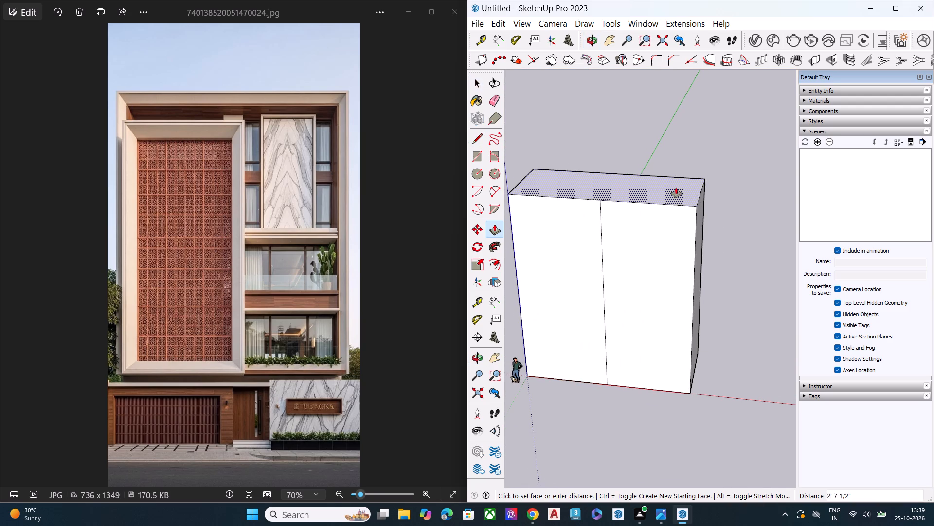
click(676, 173)
key(space)
Scale the front panel nearest the origin along the red axis by about 1.18, shifting the dividing line across the facade.
middle_drag(633, 304, 681, 123)
scroll(687, 130, up, 1)
click(718, 299)
key(space)
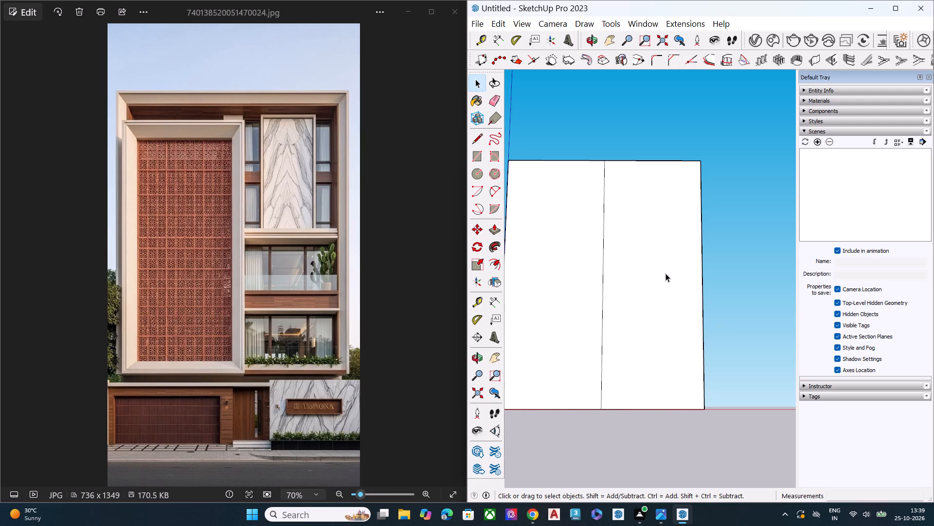
scroll(662, 269, down, 5)
middle_drag(644, 287, 655, 337)
scroll(623, 244, up, 8)
scroll(551, 302, down, 2)
scroll(551, 302, up, 1)
scroll(551, 302, down, 2)
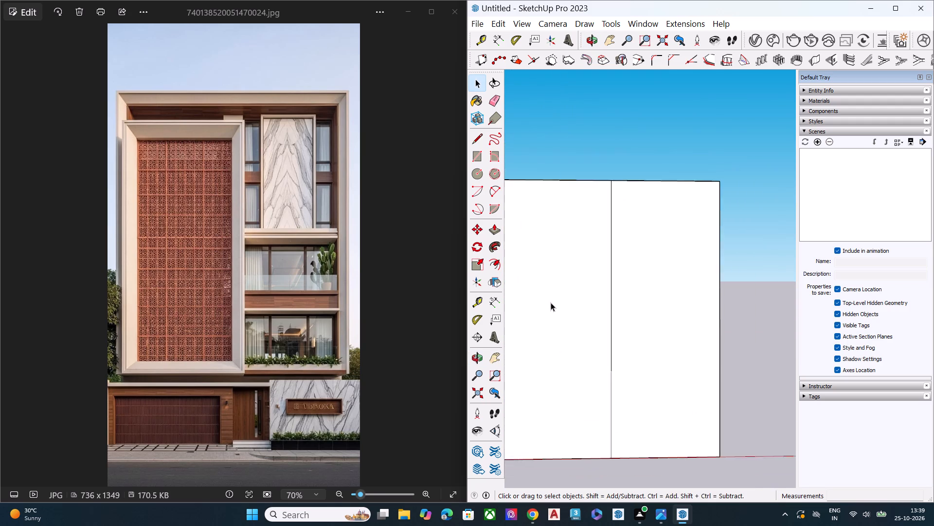
scroll(551, 302, down, 1)
double_click(551, 302)
key(s)
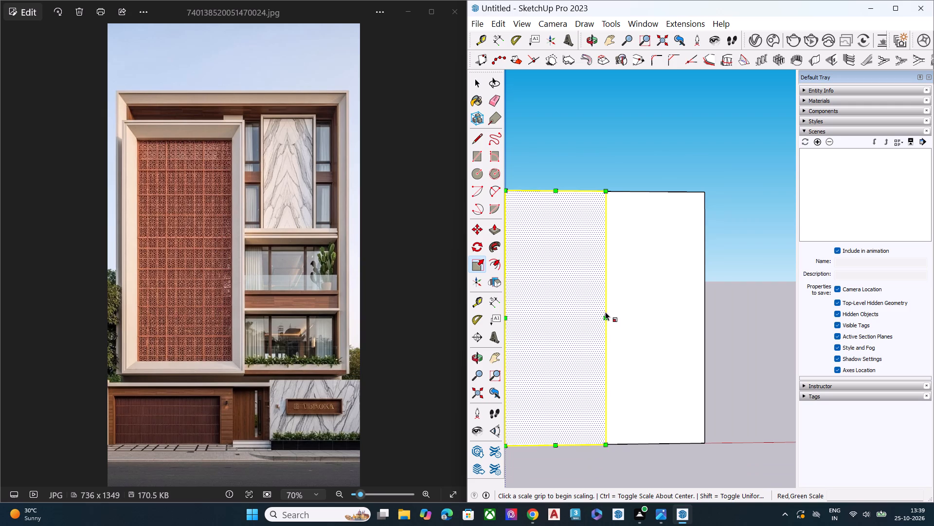
click(605, 312)
click(608, 316)
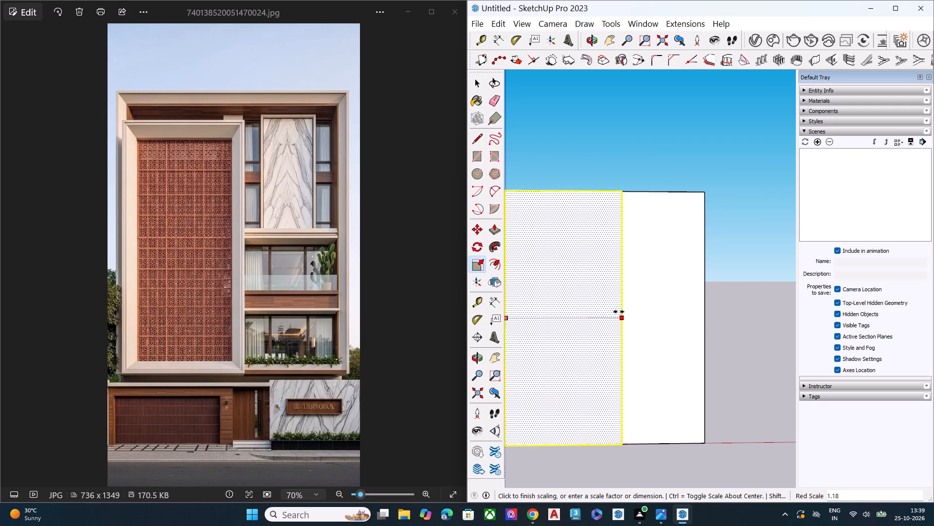
click(624, 308)
key(space)
click(733, 305)
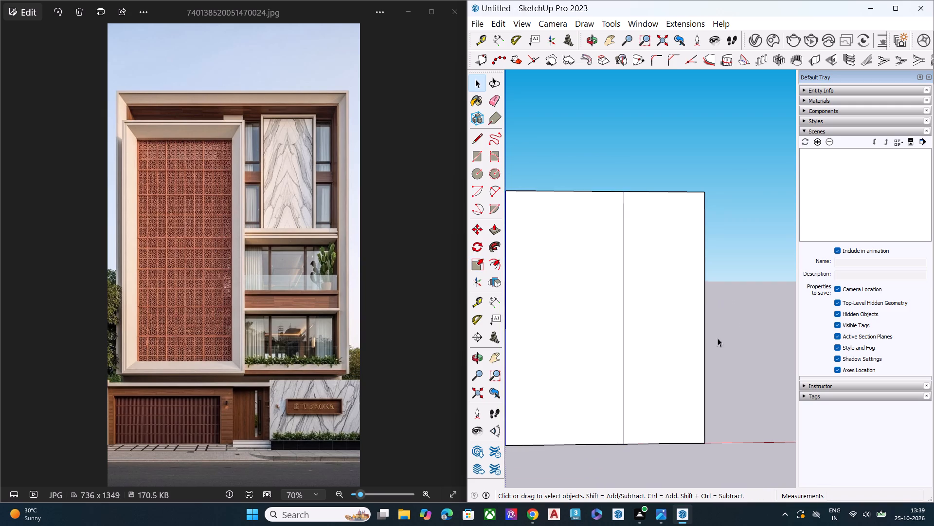
Pull the block's side face outward along the red axis to widen the narrower front panel.
middle_drag(704, 350, 606, 407)
click(700, 324)
key(p)
click(700, 324)
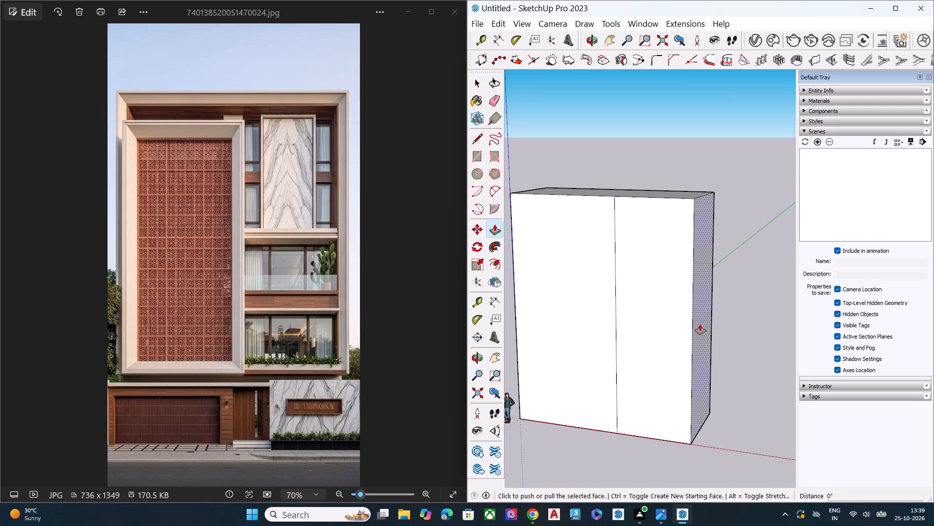
click(731, 328)
key(space)
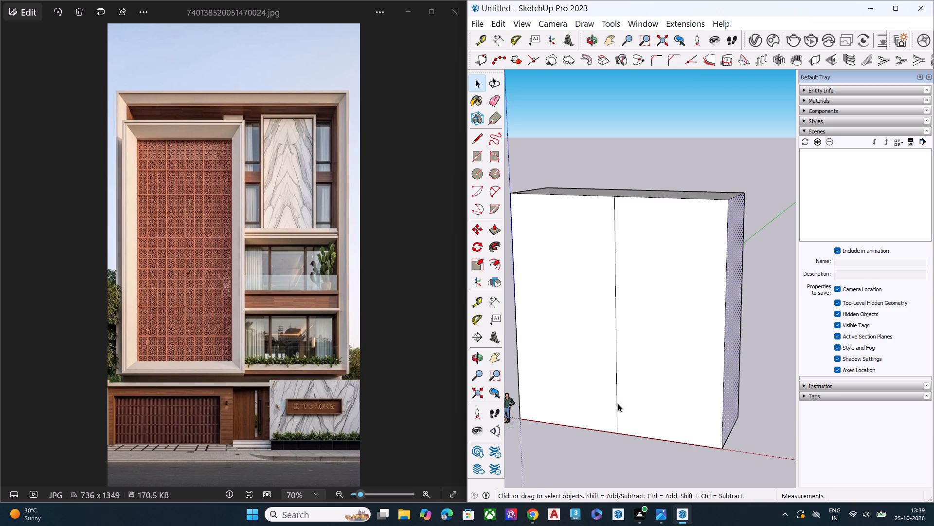
Examine the divided front face and its proportions against the reference photo.
middle_drag(623, 395, 747, 324)
scroll(747, 324, up, 1)
scroll(583, 376, down, 2)
scroll(579, 376, up, 1)
scroll(579, 376, down, 4)
middle_drag(557, 370, 548, 349)
scroll(542, 301, up, 1)
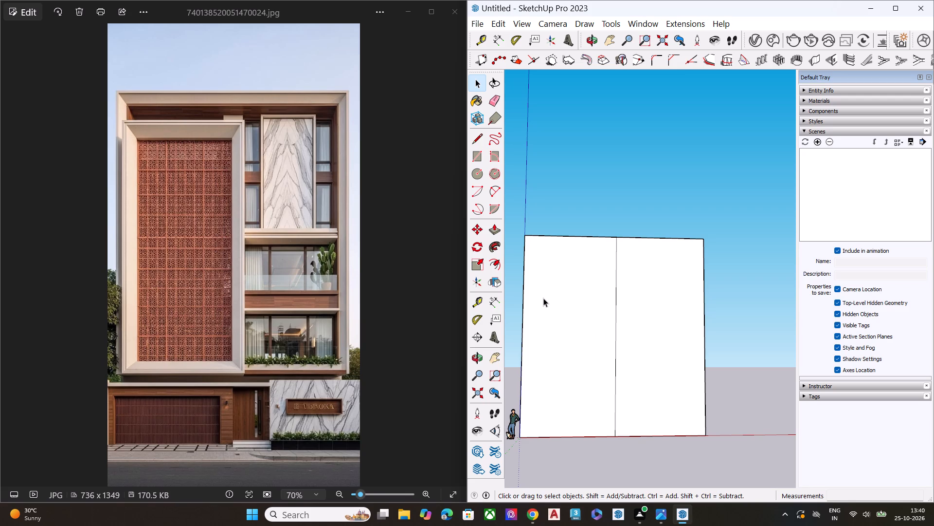
middle_drag(565, 331, 538, 454)
middle_drag(656, 274, 614, 231)
scroll(576, 297, up, 1)
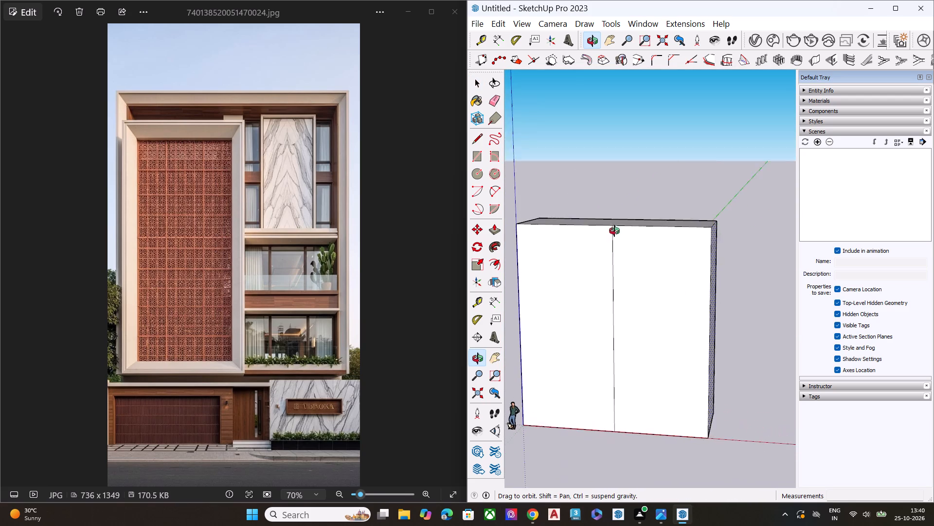
middle_drag(614, 231, 620, 227)
middle_drag(636, 413, 667, 321)
scroll(663, 361, up, 2)
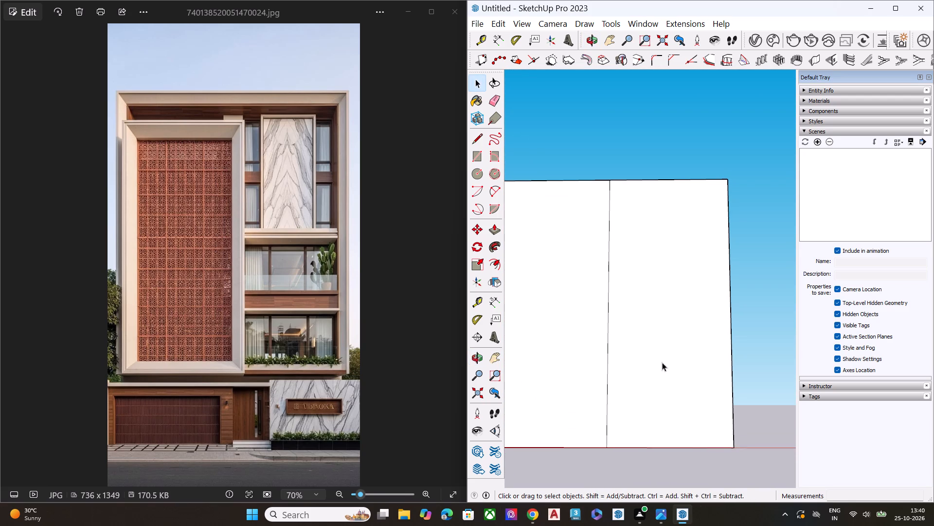
Delete the vertical dividing line from the block's front face.
scroll(667, 301, down, 3)
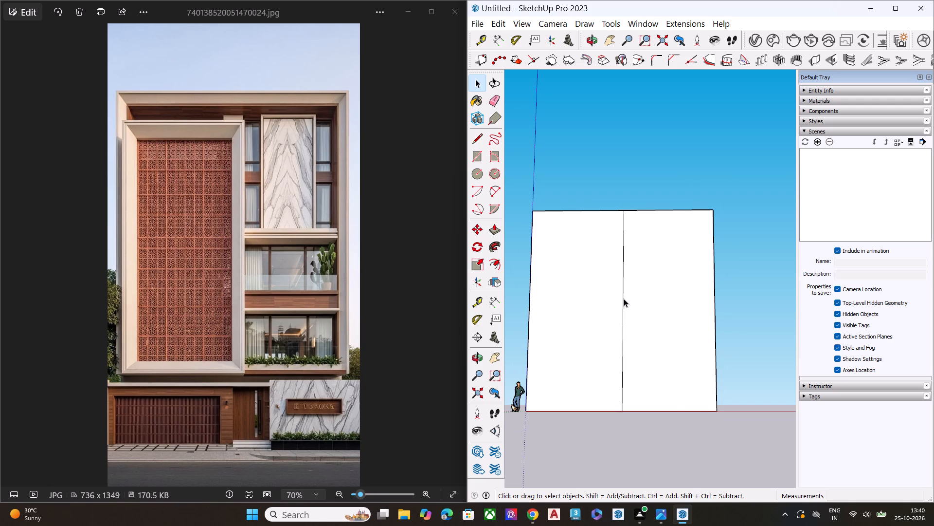
click(624, 299)
key(Delete)
Draw a horizontal line about 35' 4 1/2" long across the full front face, slightly below its top edge.
scroll(553, 247, up, 1)
key(l)
scroll(528, 221, up, 3)
scroll(528, 221, down, 1)
scroll(528, 221, up, 2)
click(530, 221)
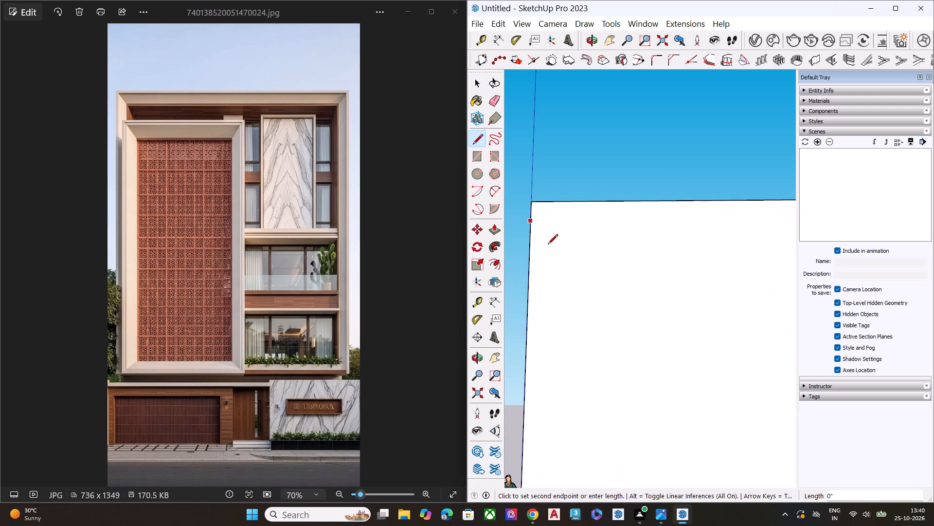
scroll(497, 275, down, 6)
scroll(570, 264, down, 5)
scroll(687, 238, up, 5)
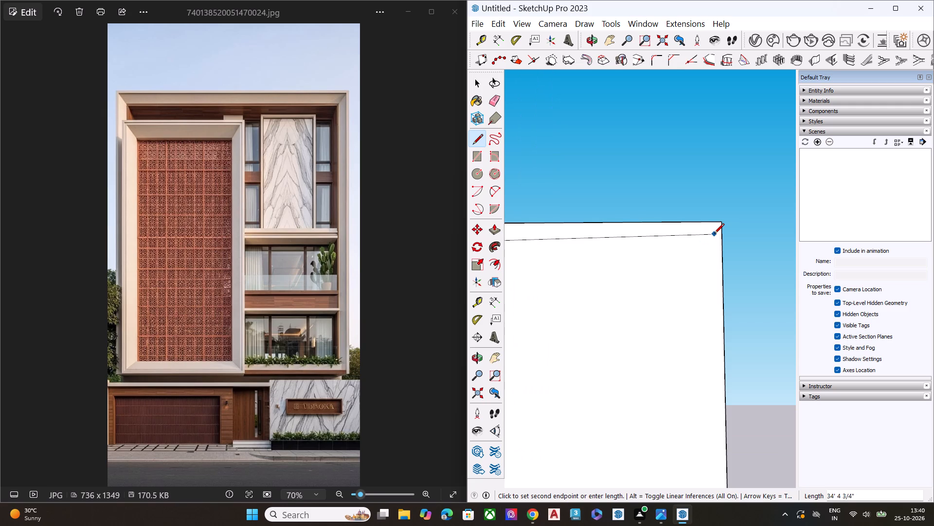
click(723, 241)
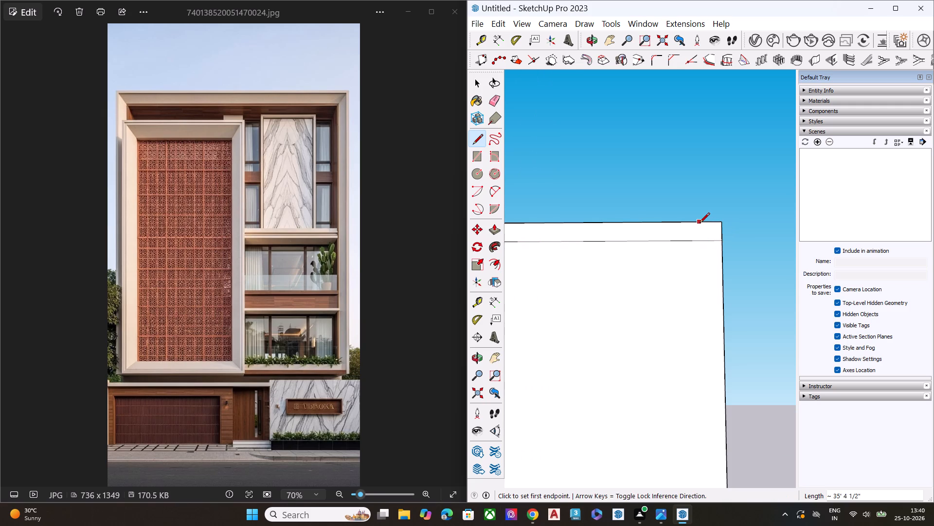
Draw a vertical line from the top edge to the base of the front face, close to the side edge farthest from the origin.
click(700, 224)
scroll(700, 309, down, 4)
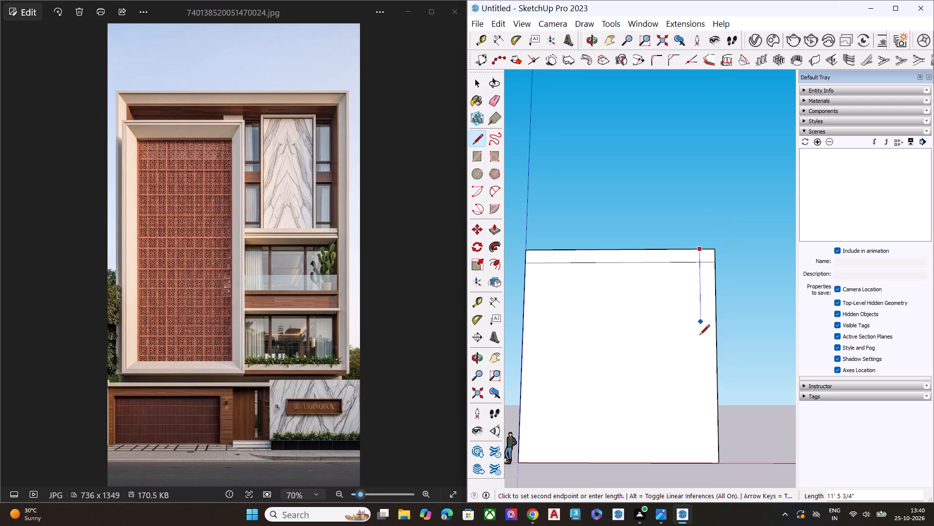
click(705, 466)
key(v)
middle_drag(671, 320, 671, 415)
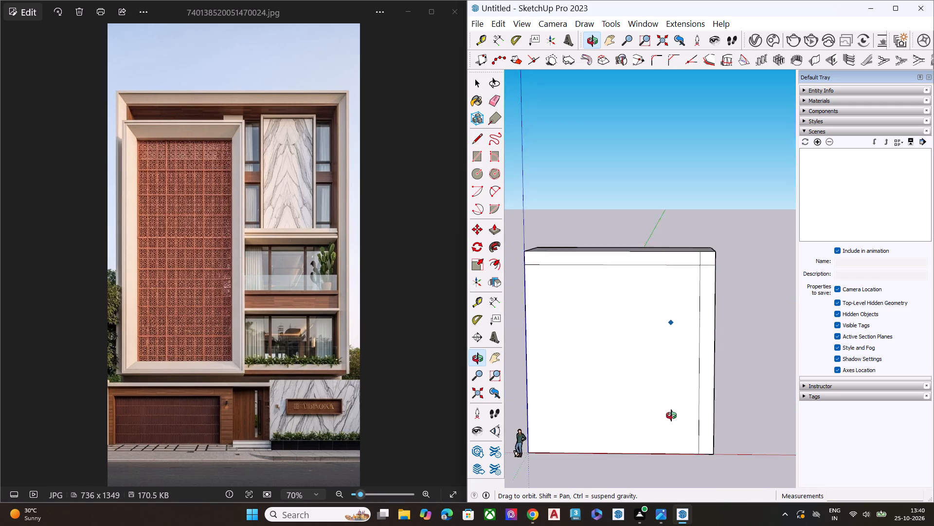
middle_drag(671, 415, 671, 388)
scroll(623, 395, up, 1)
key(space)
click(773, 388)
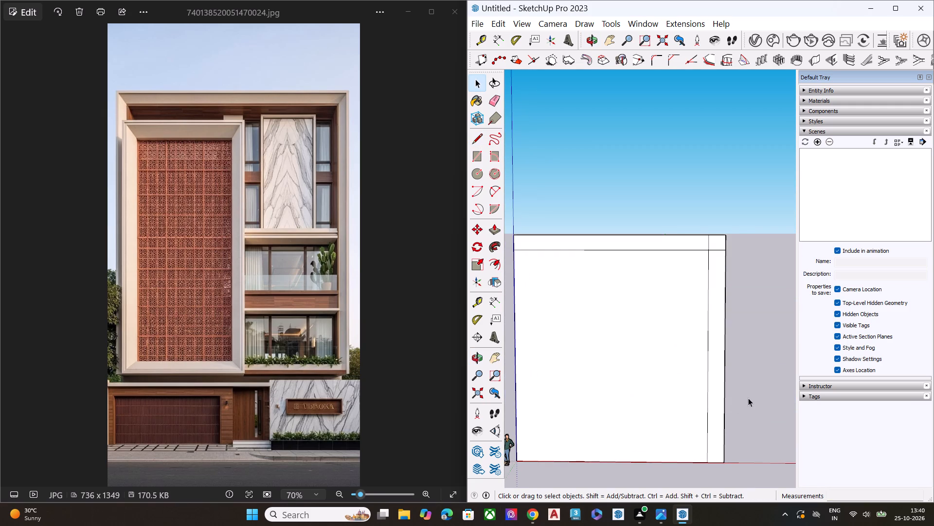
Draw a vertical line about 36' long from just past the base edge's midpoint up to the upper horizontal line.
key(l)
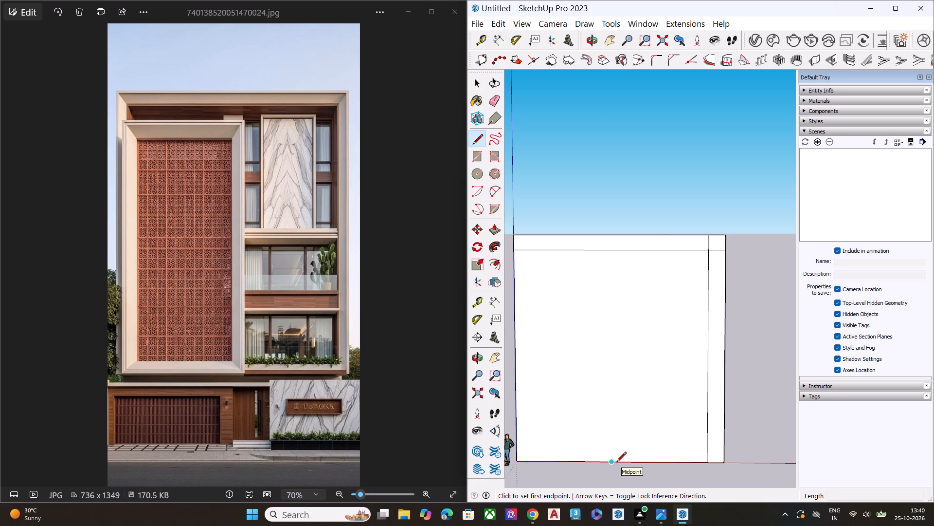
click(623, 461)
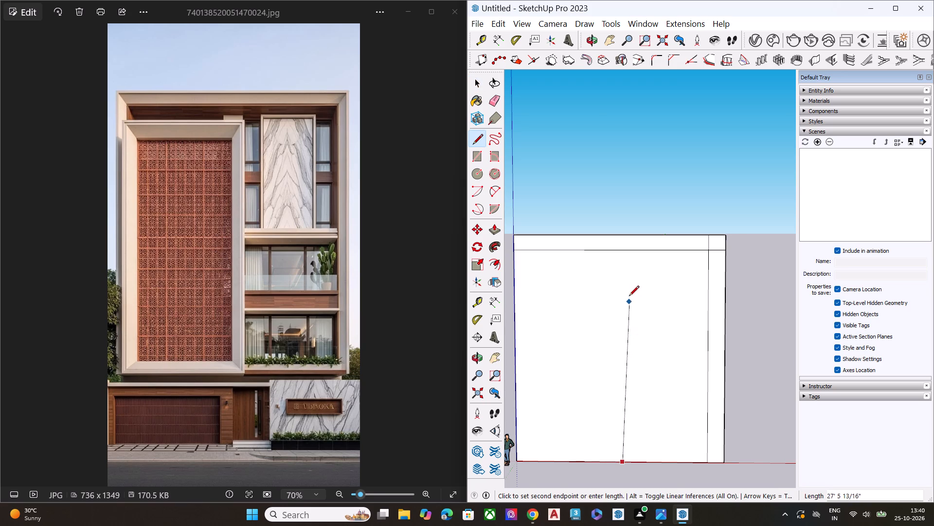
click(622, 250)
key(space)
Push/Pull the large front panel nearest the origin outward so it projects forward of the block.
scroll(614, 346, down, 1)
middle_drag(601, 360, 742, 315)
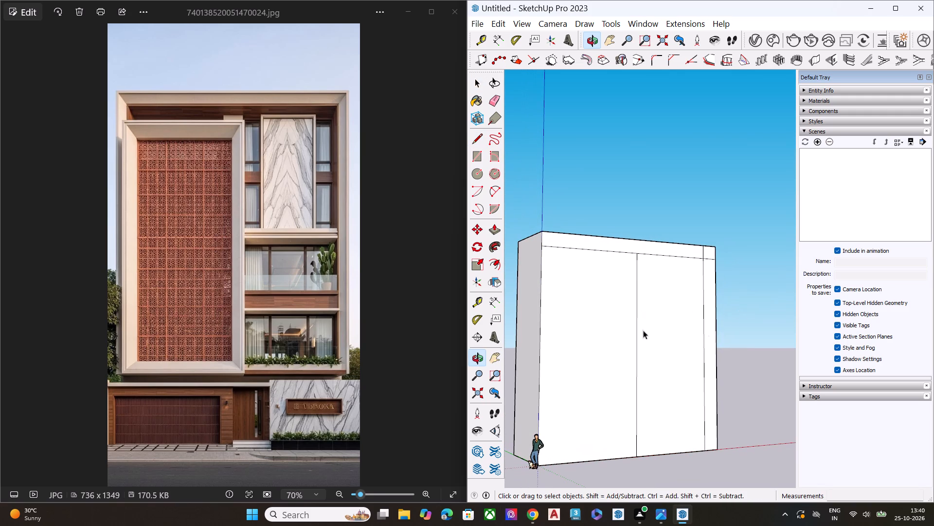
click(563, 337)
key(p)
click(569, 336)
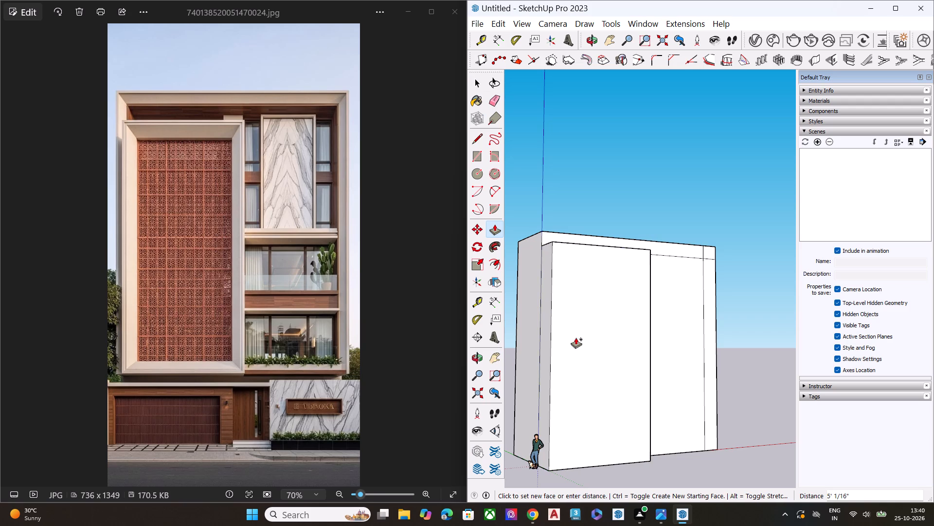
middle_drag(578, 354, 592, 481)
scroll(583, 372, down, 1)
scroll(586, 407, up, 5)
scroll(585, 384, down, 4)
scroll(583, 370, up, 1)
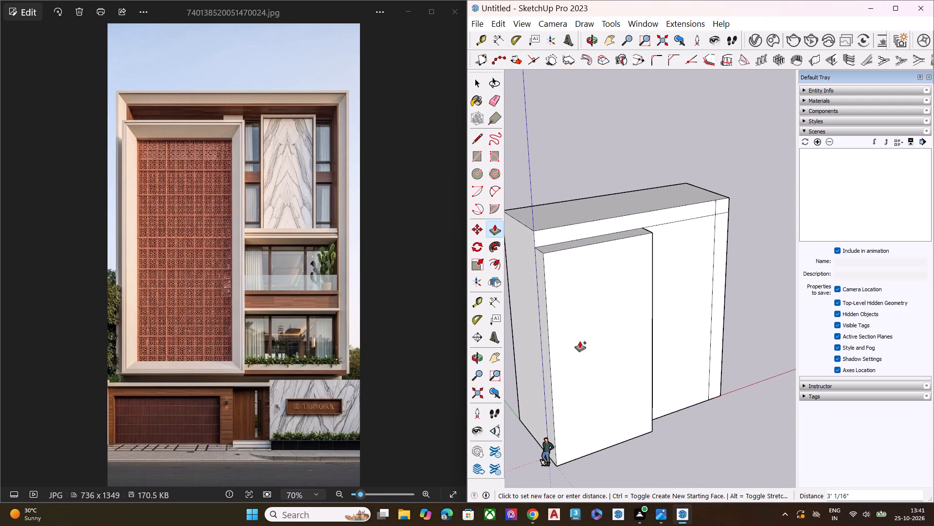
click(576, 337)
key(space)
Draw a vertical line from the projecting panel's rear top corner to the base, separating its side from the block's side face.
middle_drag(621, 377, 504, 268)
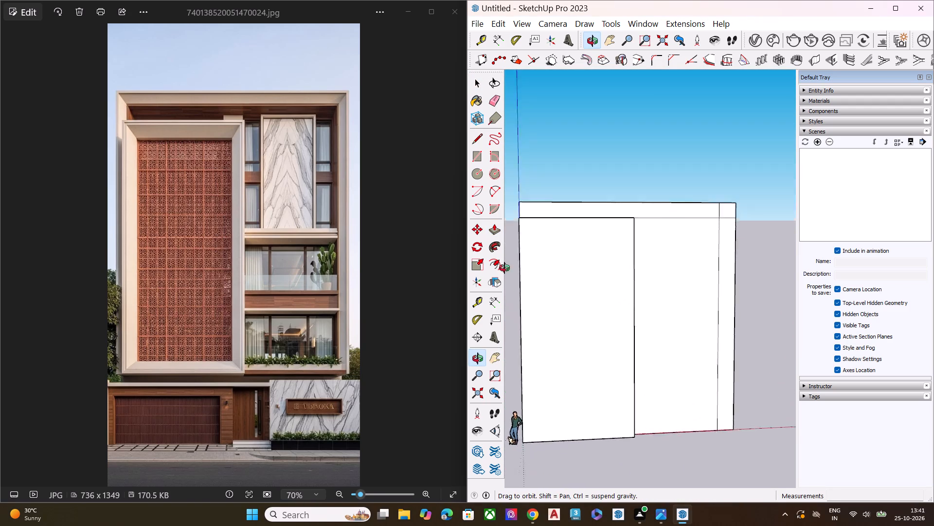
middle_drag(504, 268, 511, 223)
scroll(526, 198, up, 7)
middle_drag(562, 261, 641, 350)
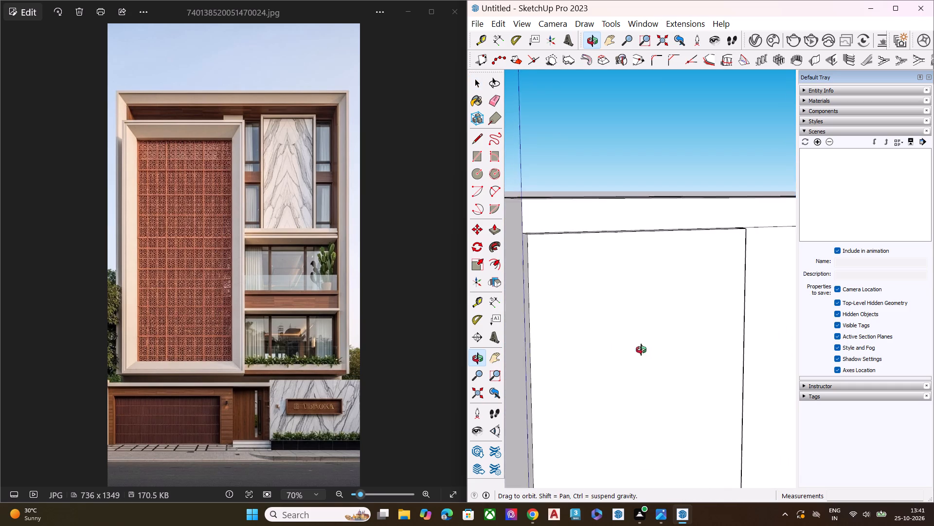
middle_drag(641, 350, 716, 342)
scroll(717, 341, up, 1)
scroll(610, 312, down, 2)
scroll(615, 312, up, 2)
scroll(616, 312, down, 5)
middle_drag(596, 338, 629, 425)
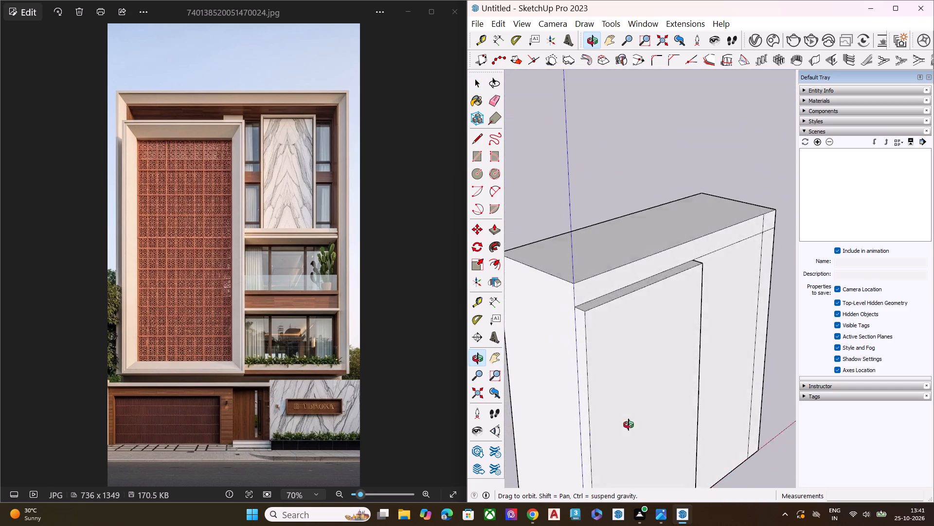
middle_drag(629, 425, 675, 400)
scroll(675, 400, up, 1)
key(l)
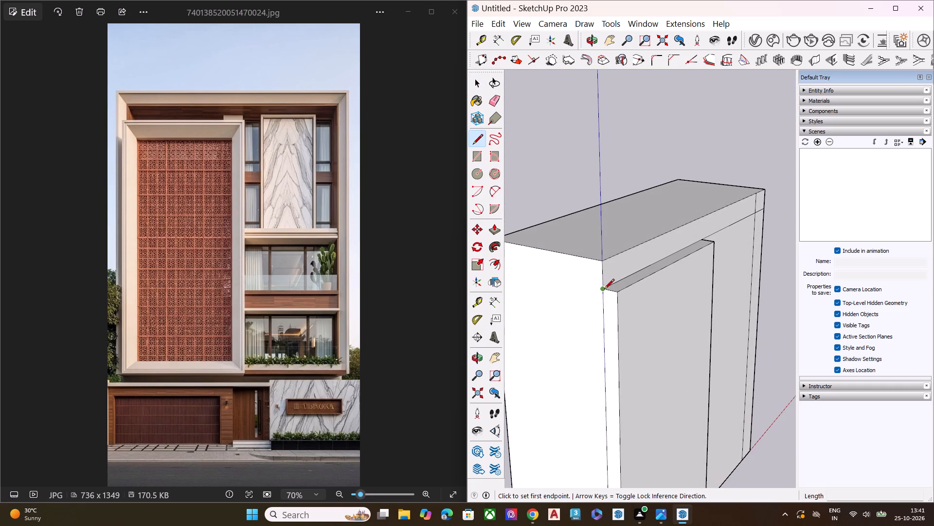
click(604, 290)
scroll(568, 357, down, 10)
scroll(585, 374, up, 2)
scroll(583, 389, down, 1)
middle_drag(576, 449, 735, 306)
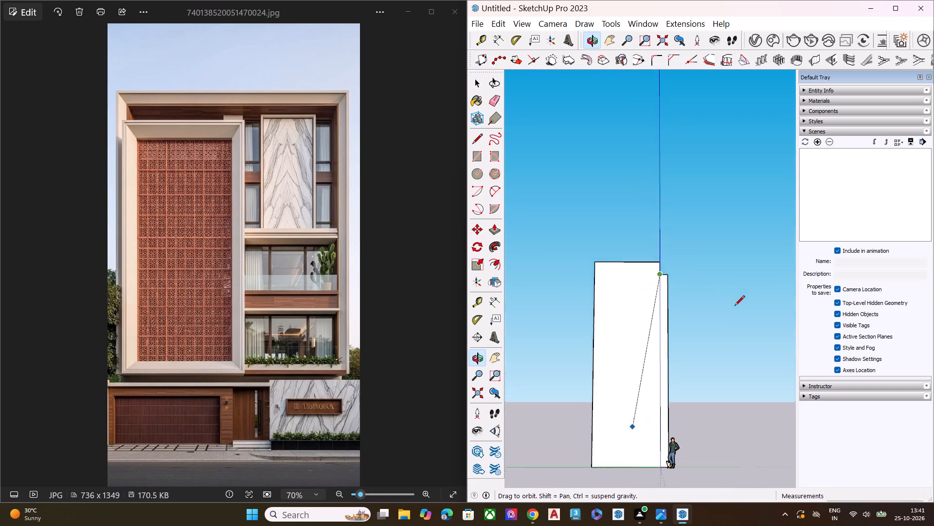
middle_drag(735, 306, 734, 306)
click(666, 466)
key(space)
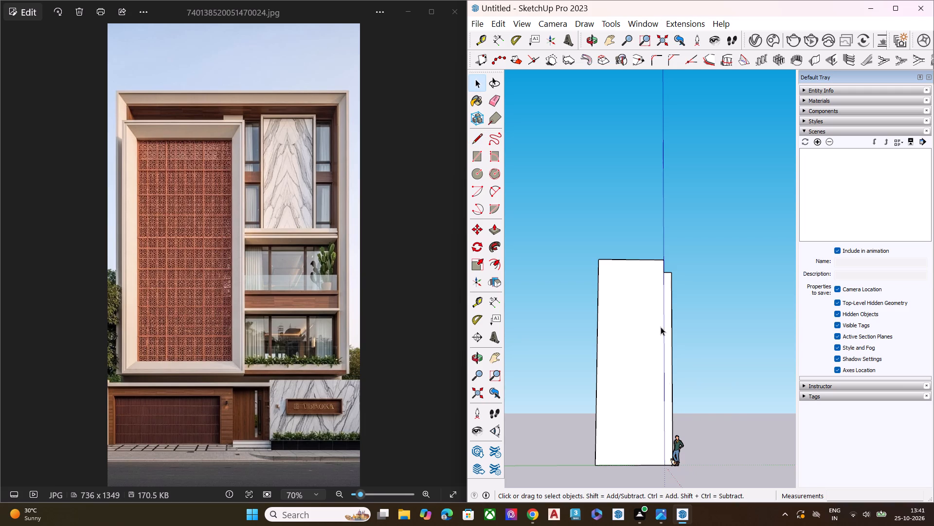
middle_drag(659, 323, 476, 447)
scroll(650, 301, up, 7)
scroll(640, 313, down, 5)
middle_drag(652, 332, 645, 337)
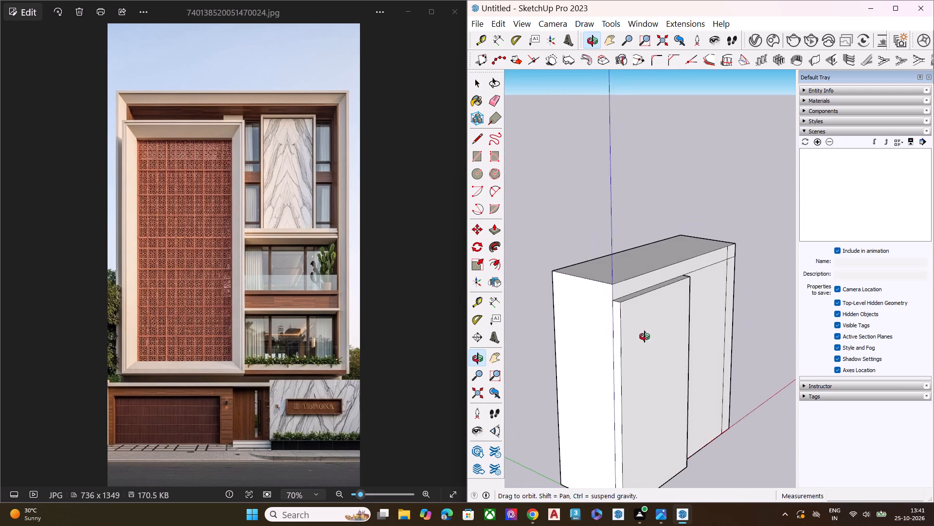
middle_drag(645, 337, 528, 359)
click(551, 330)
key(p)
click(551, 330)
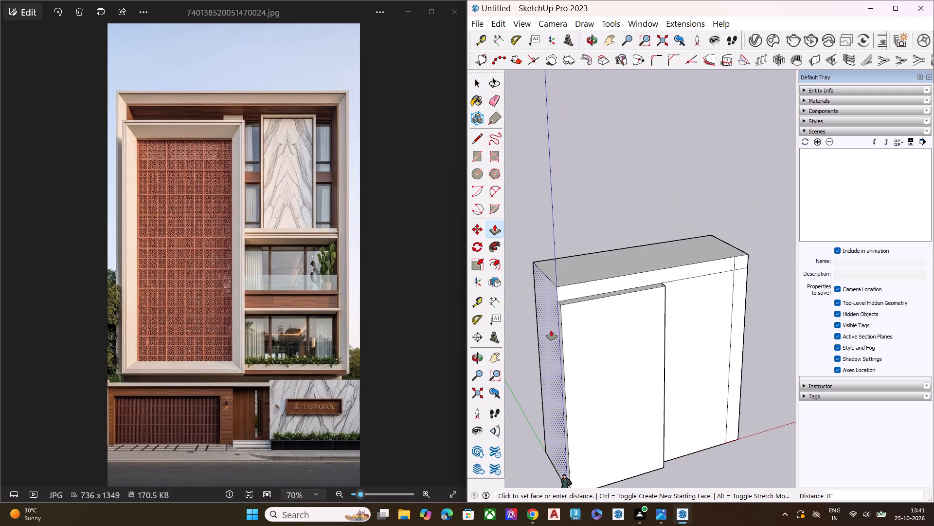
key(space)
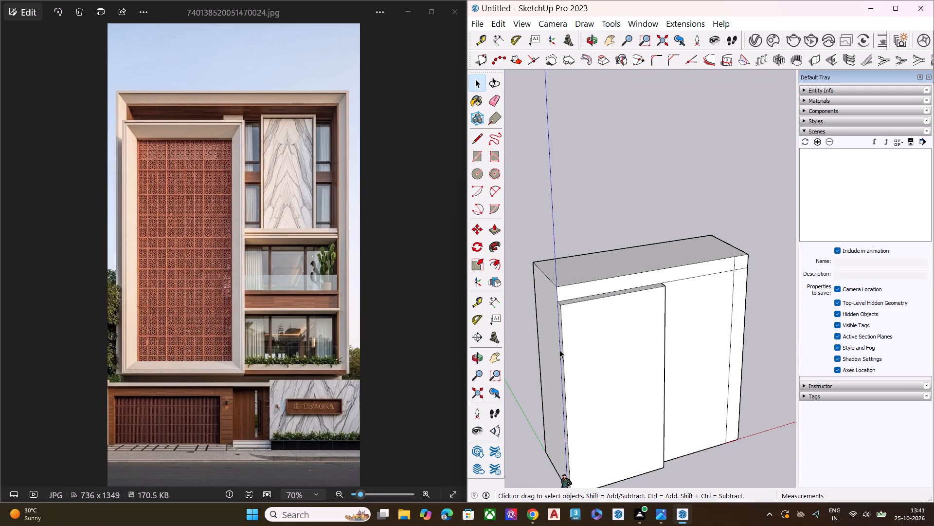
Pull the block's side face near the origin outward along the red axis, leaving a narrow front strip beside the projecting panel.
scroll(569, 375, down, 1)
middle_drag(524, 361, 513, 278)
middle_drag(583, 406, 582, 370)
scroll(583, 406, up, 1)
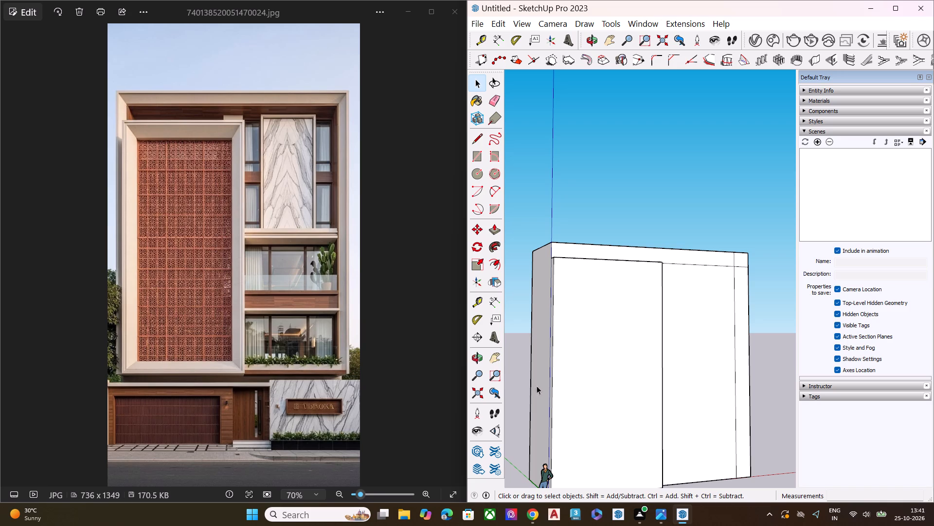
click(544, 384)
key(p)
click(544, 384)
click(535, 389)
key(space)
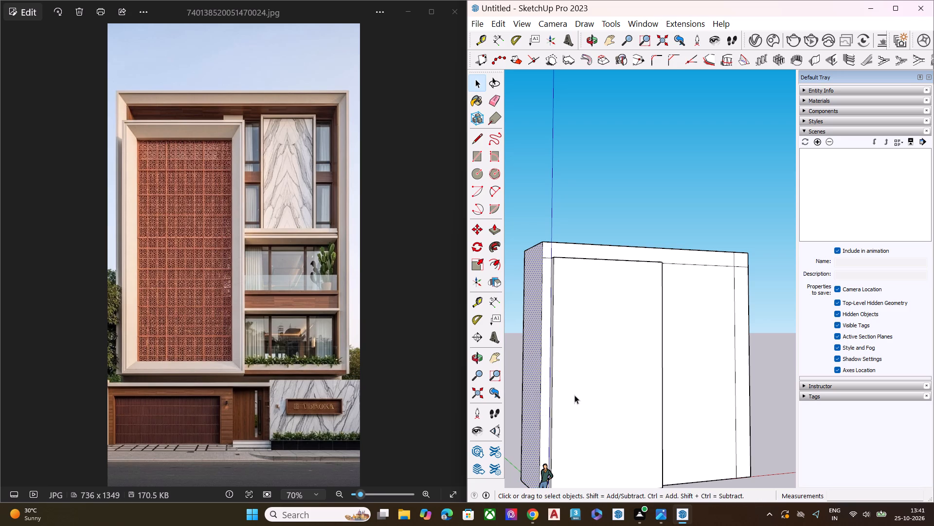
Draw a short horizontal line across the narrow front strip, from the block's outer edge to the projecting panel, around mid-height.
scroll(585, 397, up, 1)
middle_drag(584, 397, 530, 405)
key(l)
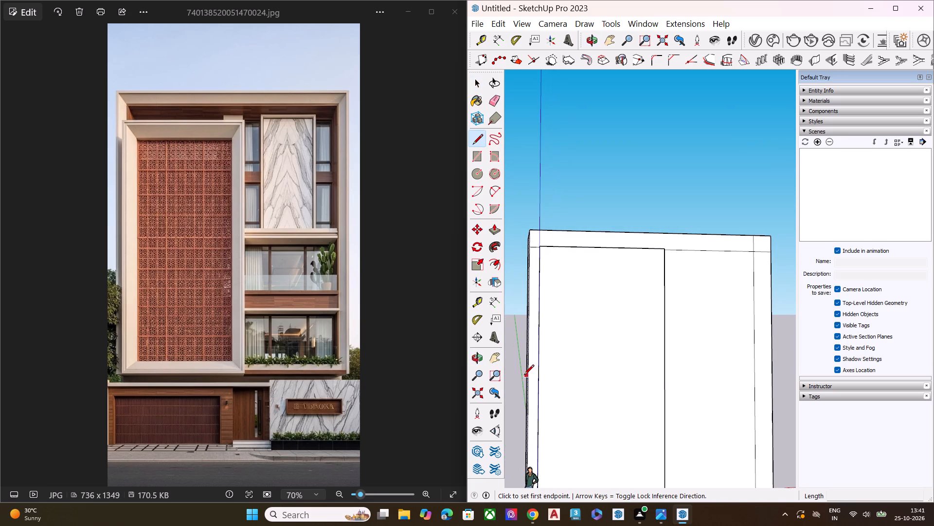
scroll(528, 372, up, 5)
click(526, 386)
middle_drag(548, 386, 605, 380)
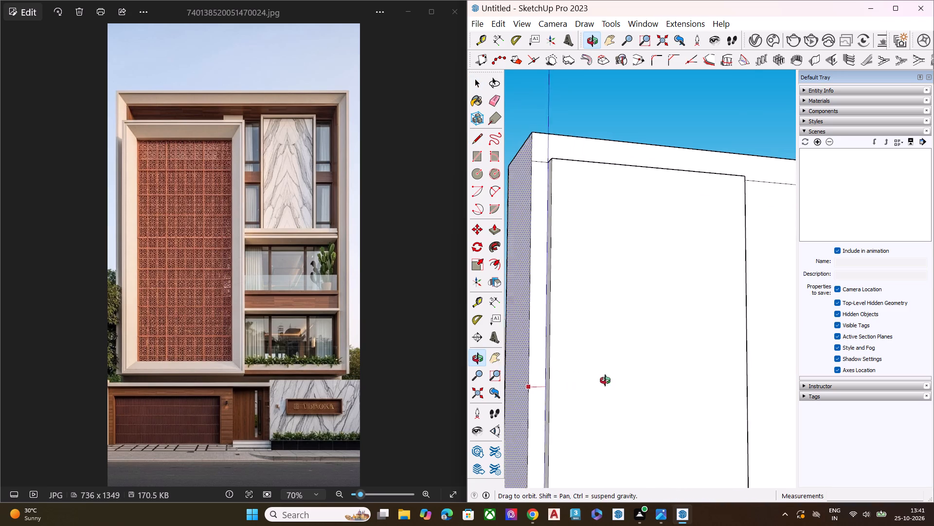
middle_drag(605, 380, 623, 380)
scroll(571, 388, up, 1)
scroll(537, 388, down, 1)
scroll(536, 388, up, 4)
click(554, 386)
key(space)
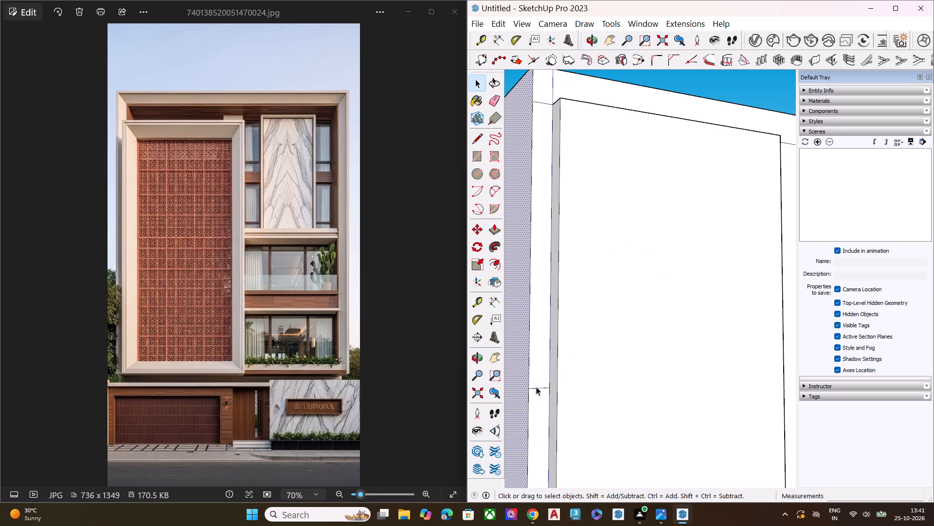
click(521, 414)
Continue the strip's dividing line across the block's side face to its rear edge with a line about 12' 8" long.
middle_drag(550, 408, 589, 398)
scroll(623, 390, up, 2)
scroll(649, 364, down, 7)
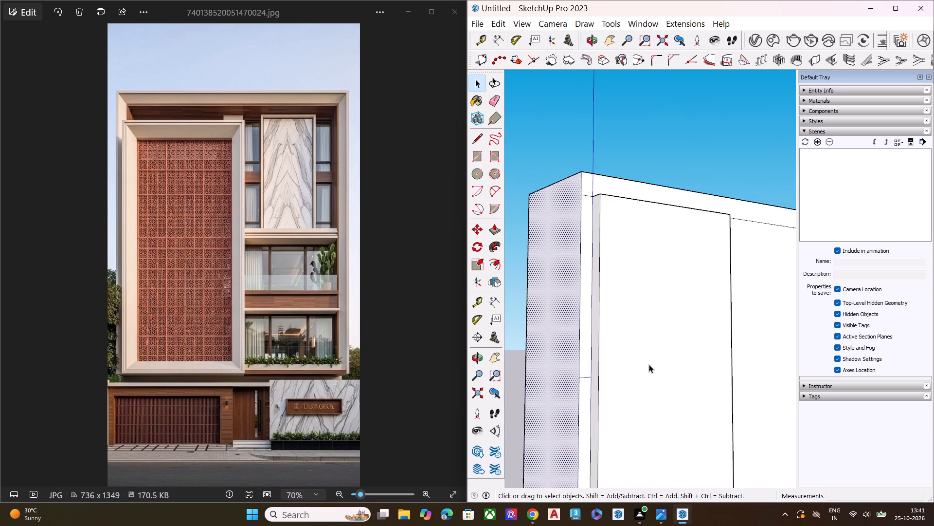
scroll(649, 364, down, 2)
scroll(649, 364, up, 1)
scroll(649, 364, down, 1)
scroll(649, 364, up, 1)
scroll(649, 364, down, 4)
click(535, 393)
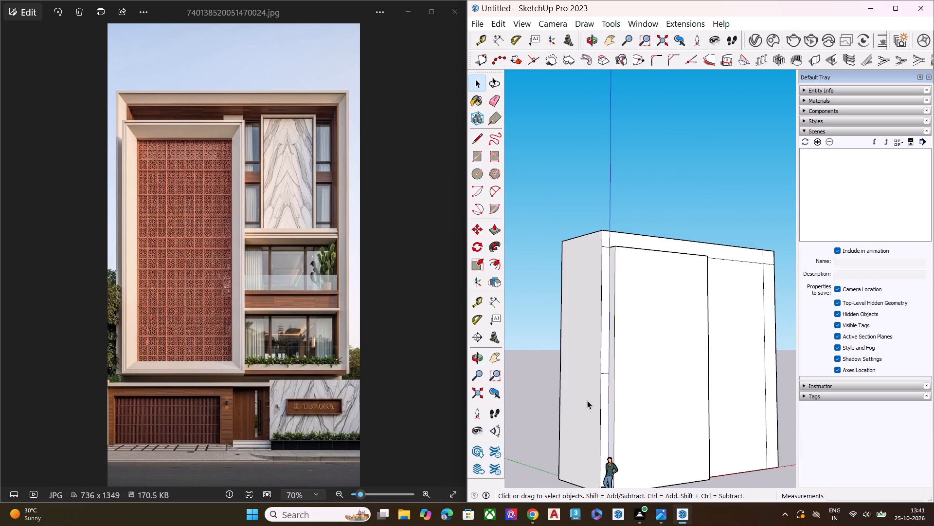
middle_drag(634, 407, 598, 404)
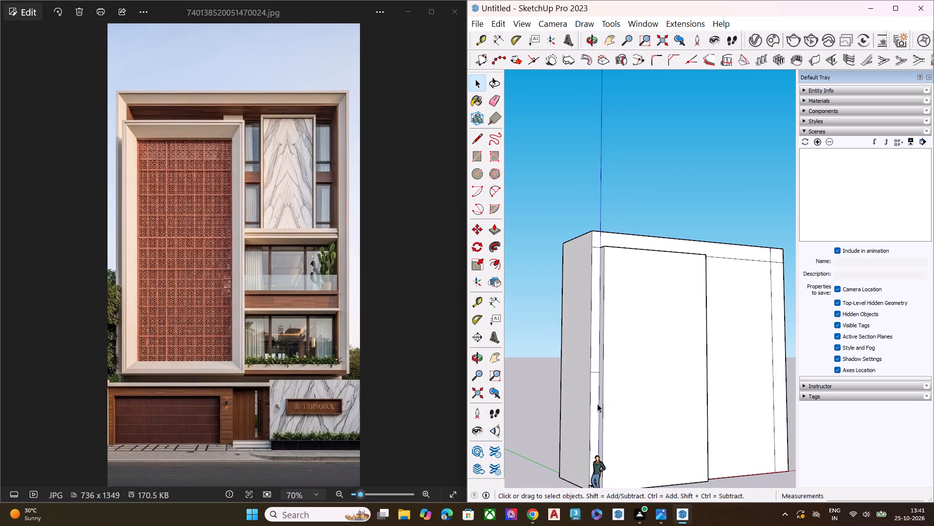
key(l)
click(590, 373)
middle_drag(596, 397, 603, 405)
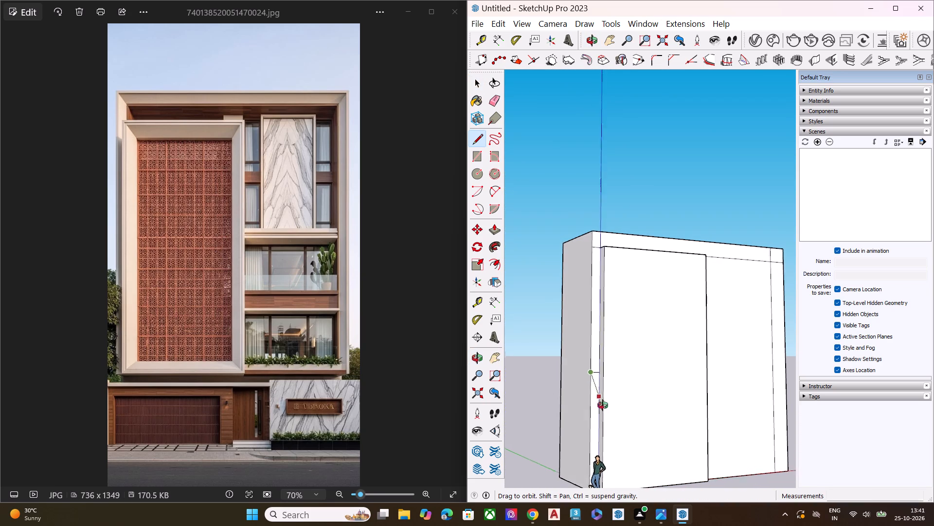
middle_drag(603, 405, 712, 413)
scroll(604, 379, up, 2)
scroll(590, 375, down, 1)
scroll(590, 375, up, 5)
scroll(571, 375, down, 2)
scroll(571, 375, up, 1)
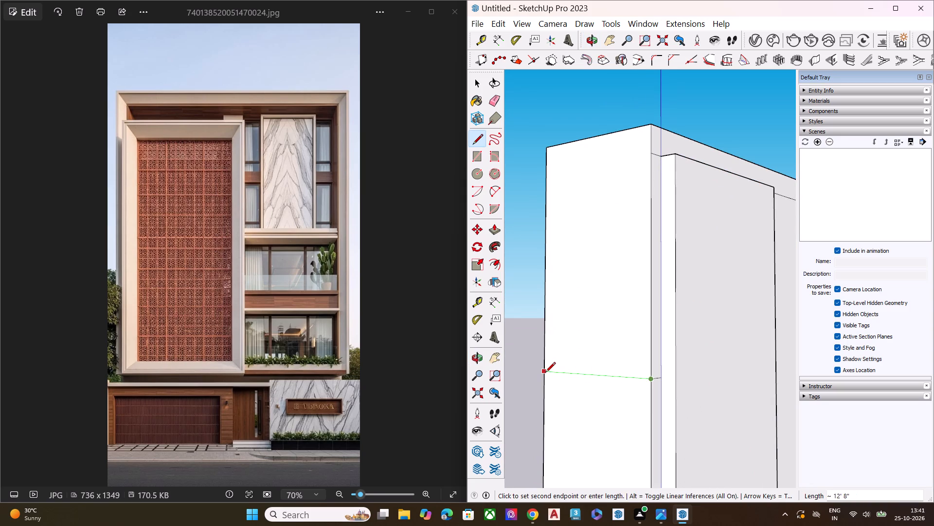
click(545, 373)
key(space)
Push the lower part of the side face inward to the projecting panel's rear edge, leaving the upper part overhanging.
click(586, 411)
middle_drag(624, 413, 529, 391)
scroll(529, 391, up, 1)
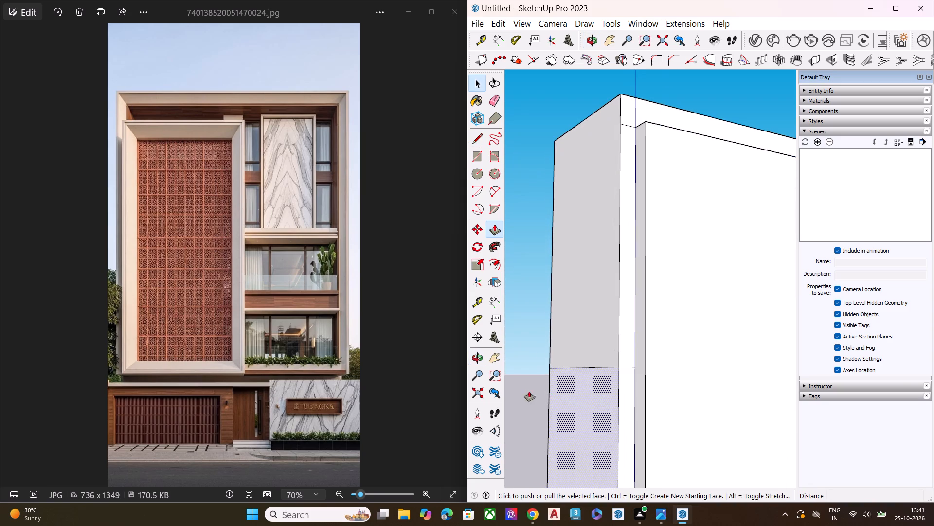
key(p)
click(584, 385)
click(636, 365)
key(space)
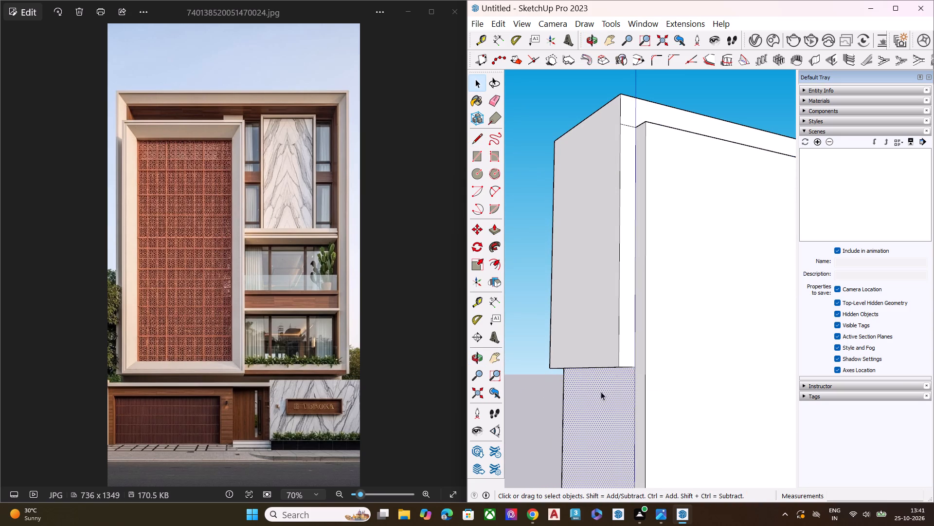
middle_drag(590, 391, 519, 323)
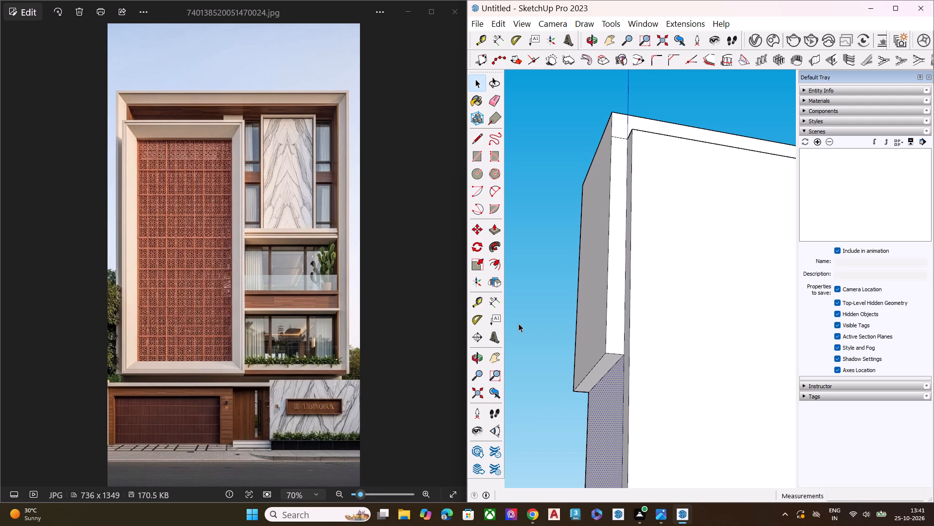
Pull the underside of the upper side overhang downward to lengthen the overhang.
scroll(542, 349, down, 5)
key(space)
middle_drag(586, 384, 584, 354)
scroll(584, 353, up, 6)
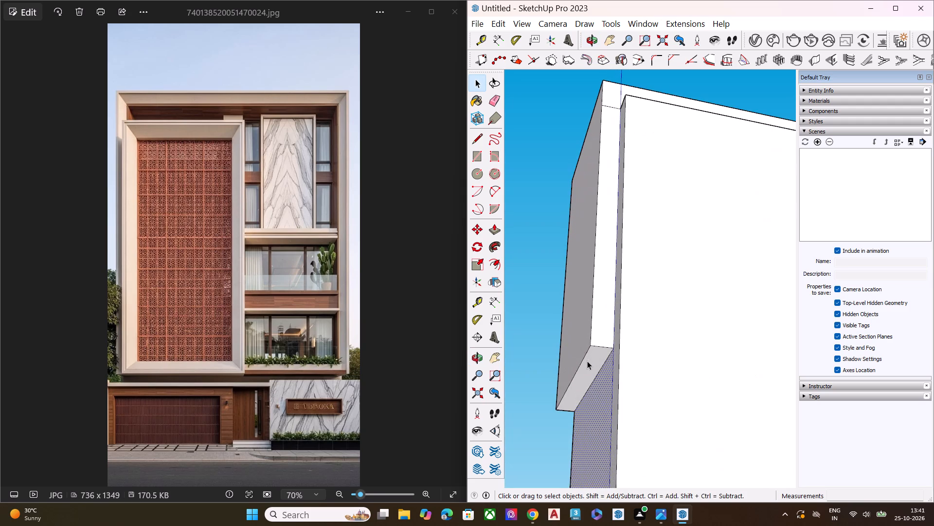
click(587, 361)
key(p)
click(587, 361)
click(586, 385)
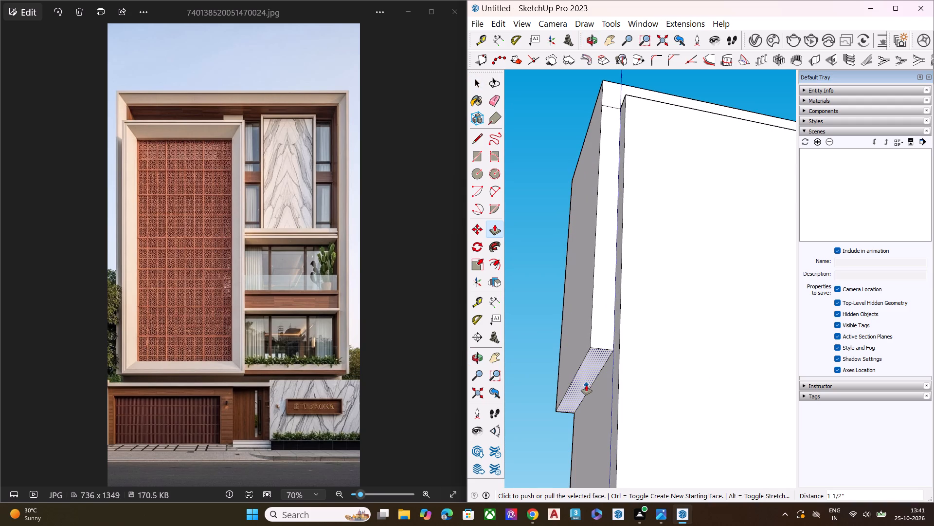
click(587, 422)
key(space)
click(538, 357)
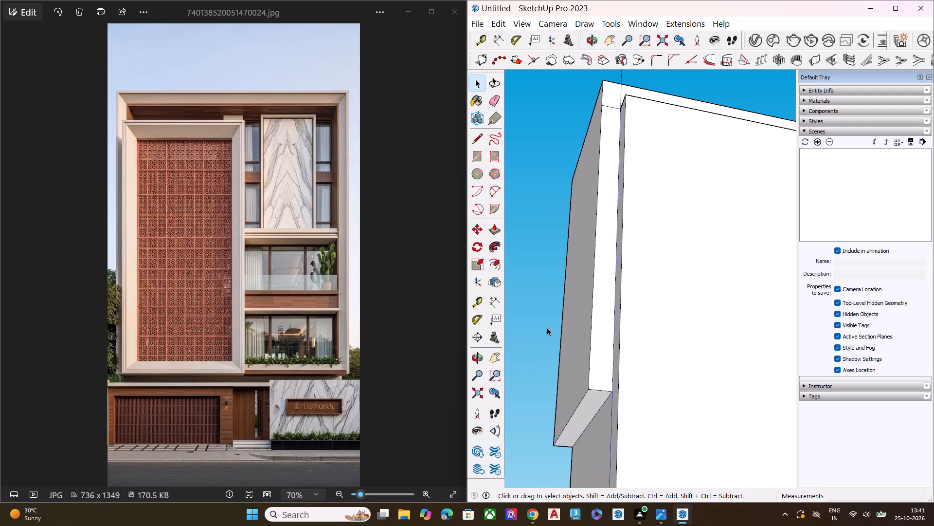
Examine the facade's front view, including the projecting panel and the band above it, against the reference photo.
scroll(547, 327, down, 11)
middle_drag(611, 304, 571, 477)
scroll(559, 324, down, 3)
middle_drag(649, 394, 613, 329)
scroll(613, 321, up, 1)
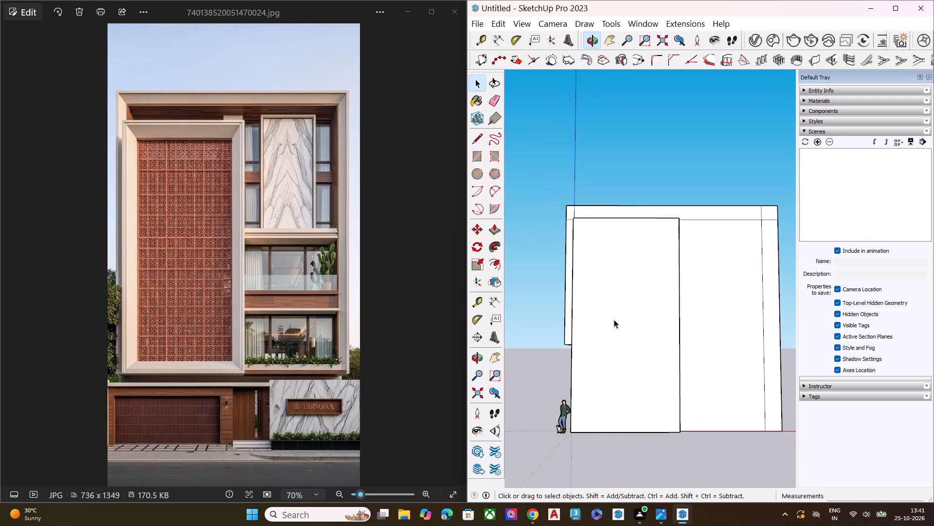
scroll(614, 319, up, 2)
scroll(606, 326, down, 8)
scroll(648, 300, up, 1)
scroll(648, 300, down, 1)
scroll(640, 291, up, 4)
scroll(638, 288, down, 1)
scroll(638, 288, up, 4)
scroll(569, 295, up, 1)
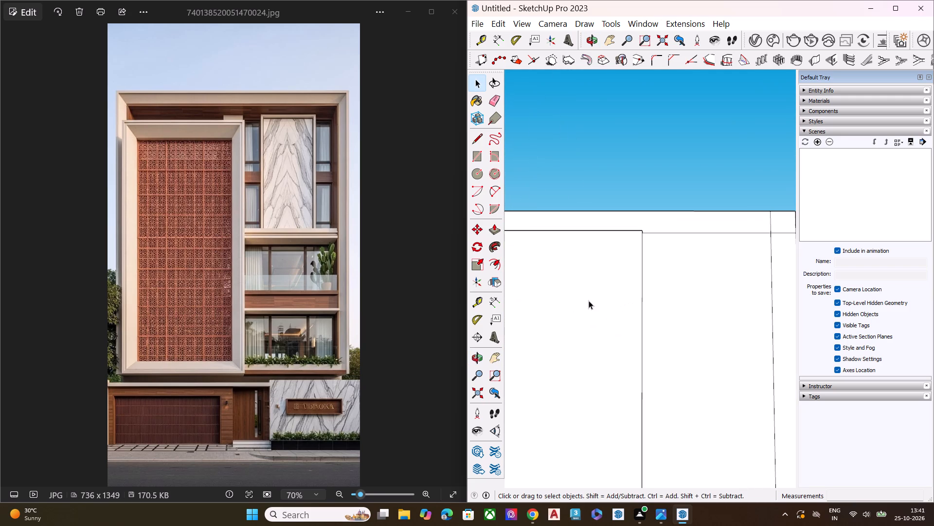
scroll(603, 296, up, 1)
scroll(616, 305, down, 1)
scroll(623, 309, up, 2)
scroll(624, 310, down, 7)
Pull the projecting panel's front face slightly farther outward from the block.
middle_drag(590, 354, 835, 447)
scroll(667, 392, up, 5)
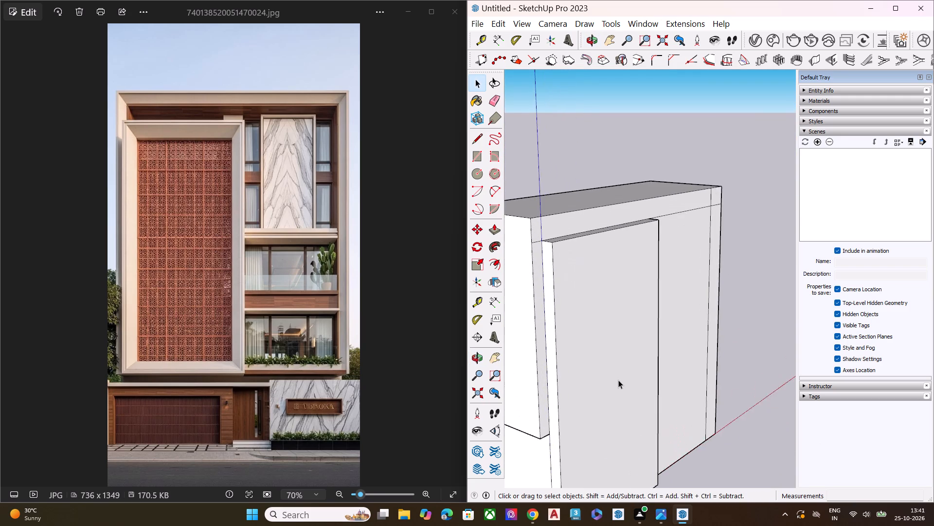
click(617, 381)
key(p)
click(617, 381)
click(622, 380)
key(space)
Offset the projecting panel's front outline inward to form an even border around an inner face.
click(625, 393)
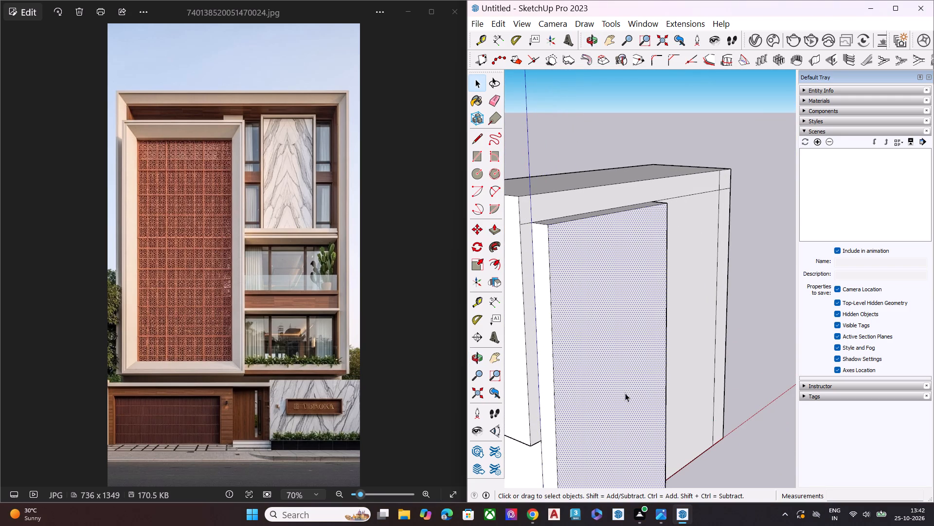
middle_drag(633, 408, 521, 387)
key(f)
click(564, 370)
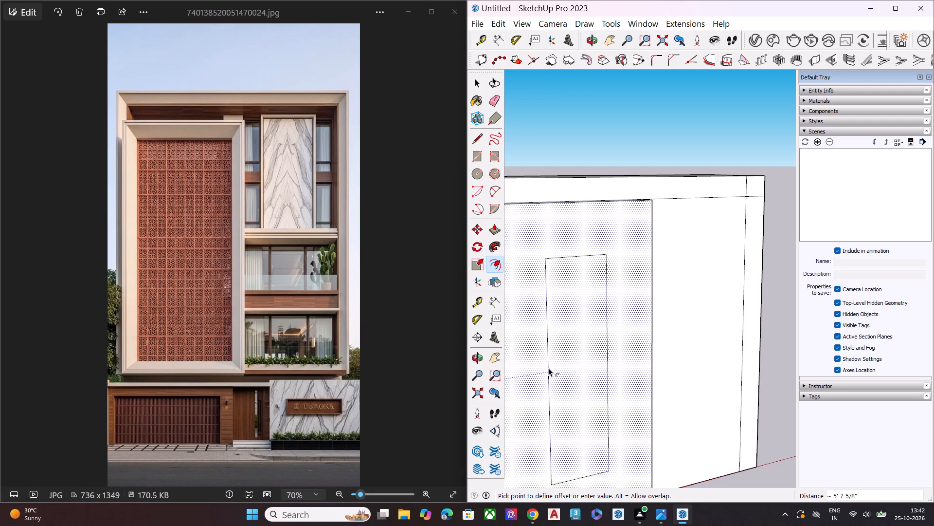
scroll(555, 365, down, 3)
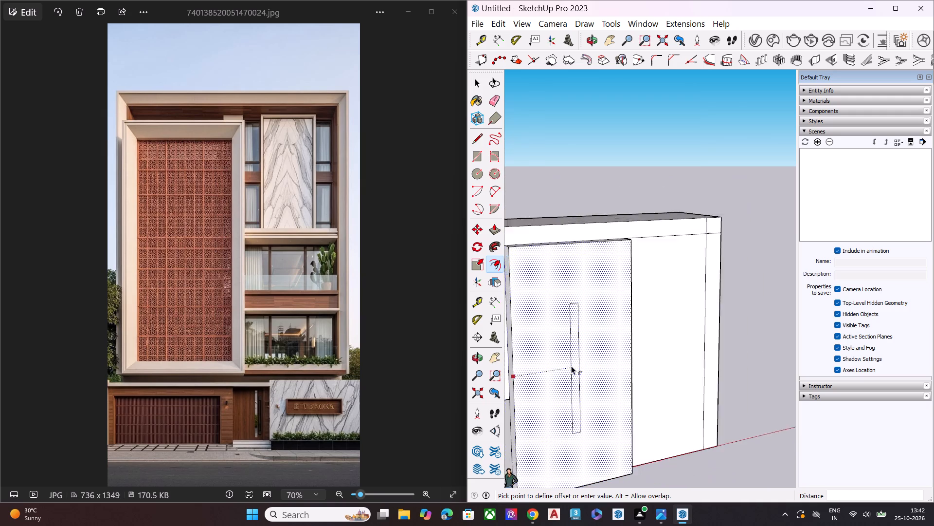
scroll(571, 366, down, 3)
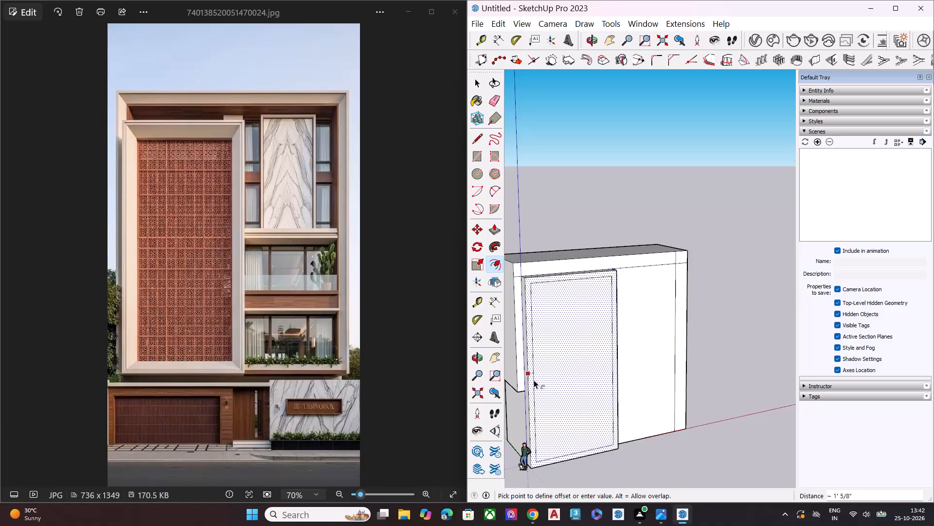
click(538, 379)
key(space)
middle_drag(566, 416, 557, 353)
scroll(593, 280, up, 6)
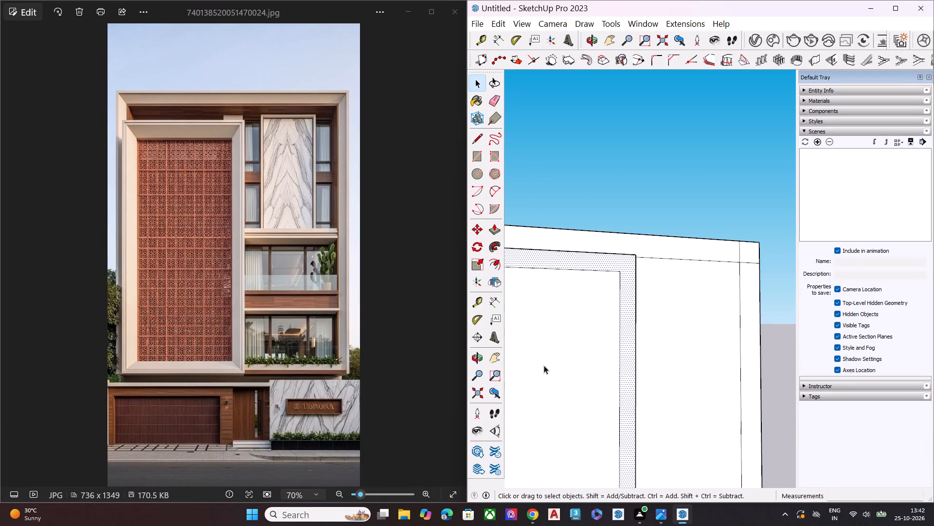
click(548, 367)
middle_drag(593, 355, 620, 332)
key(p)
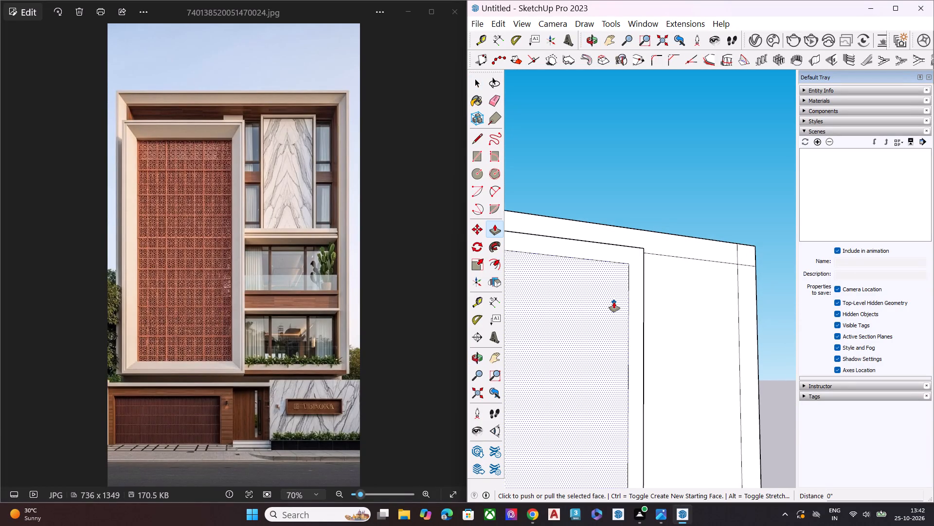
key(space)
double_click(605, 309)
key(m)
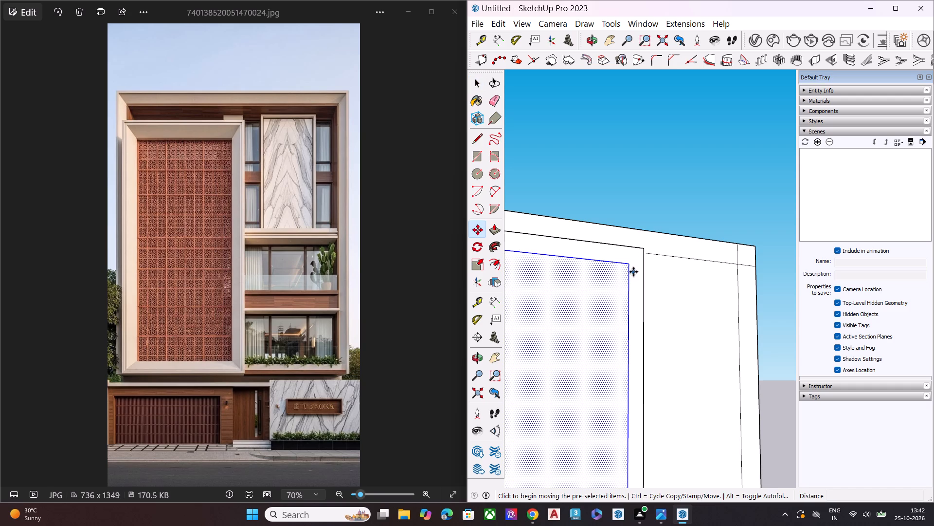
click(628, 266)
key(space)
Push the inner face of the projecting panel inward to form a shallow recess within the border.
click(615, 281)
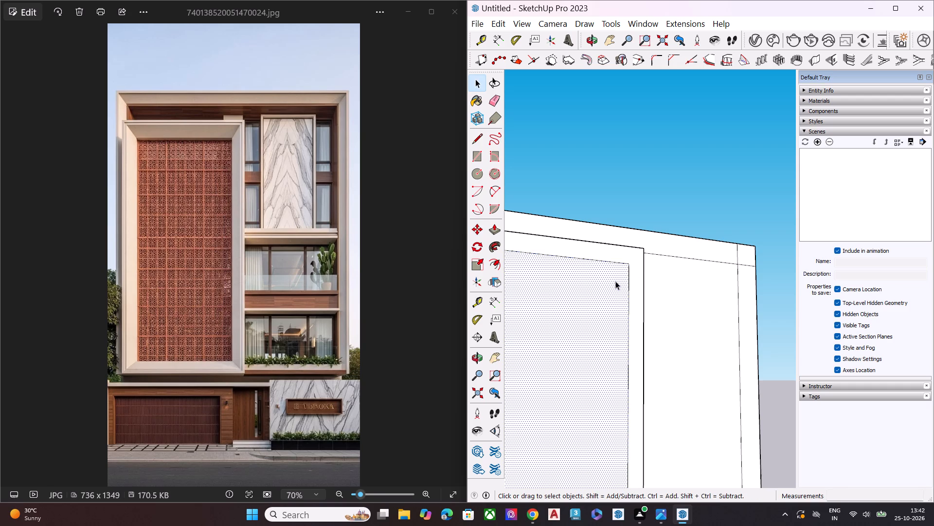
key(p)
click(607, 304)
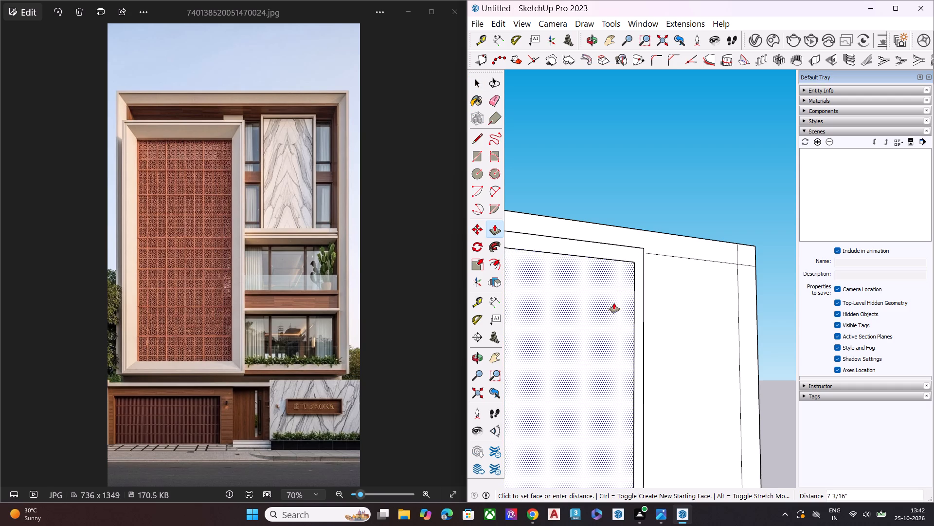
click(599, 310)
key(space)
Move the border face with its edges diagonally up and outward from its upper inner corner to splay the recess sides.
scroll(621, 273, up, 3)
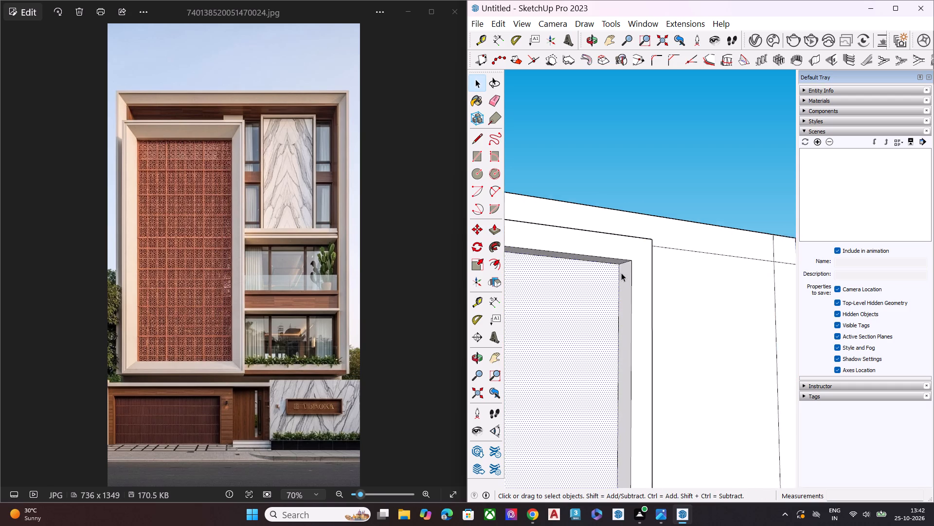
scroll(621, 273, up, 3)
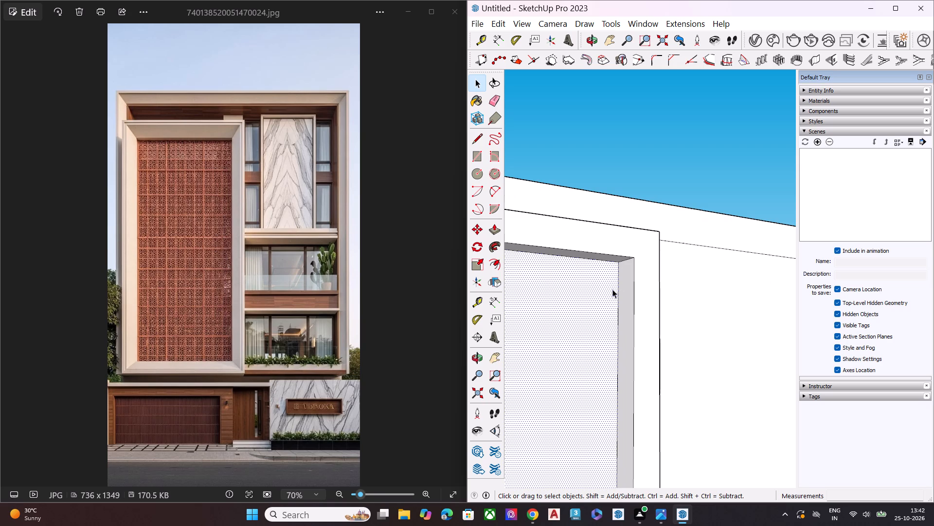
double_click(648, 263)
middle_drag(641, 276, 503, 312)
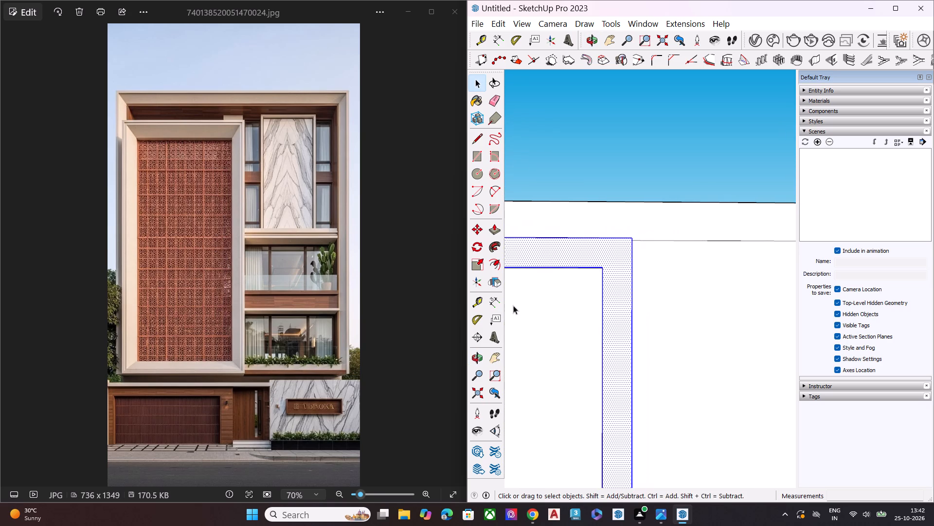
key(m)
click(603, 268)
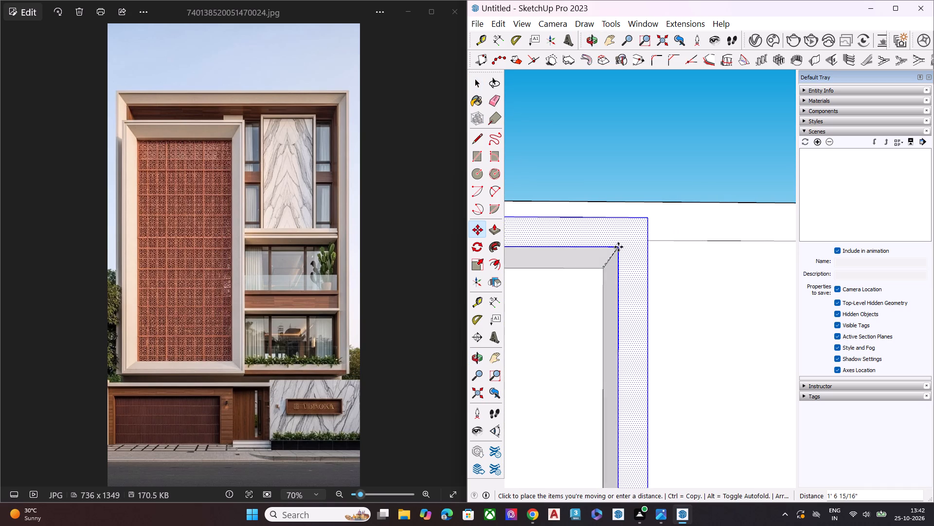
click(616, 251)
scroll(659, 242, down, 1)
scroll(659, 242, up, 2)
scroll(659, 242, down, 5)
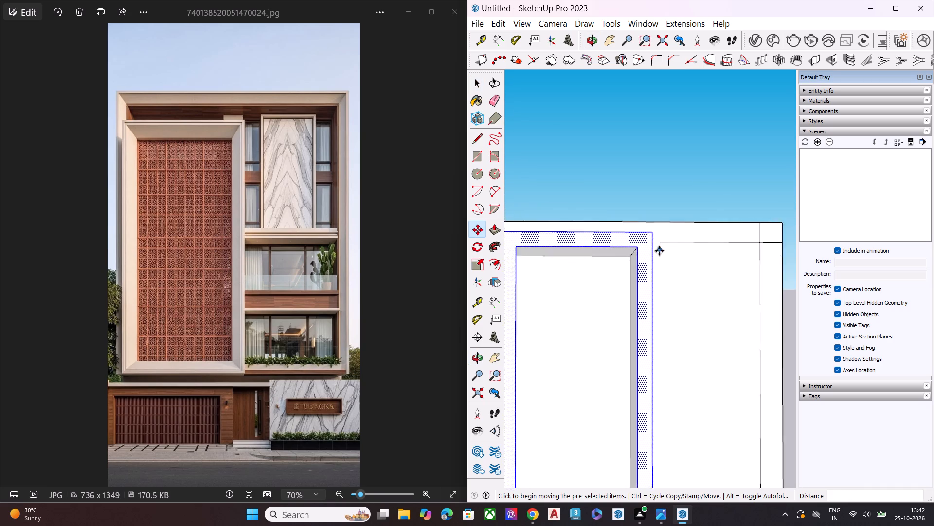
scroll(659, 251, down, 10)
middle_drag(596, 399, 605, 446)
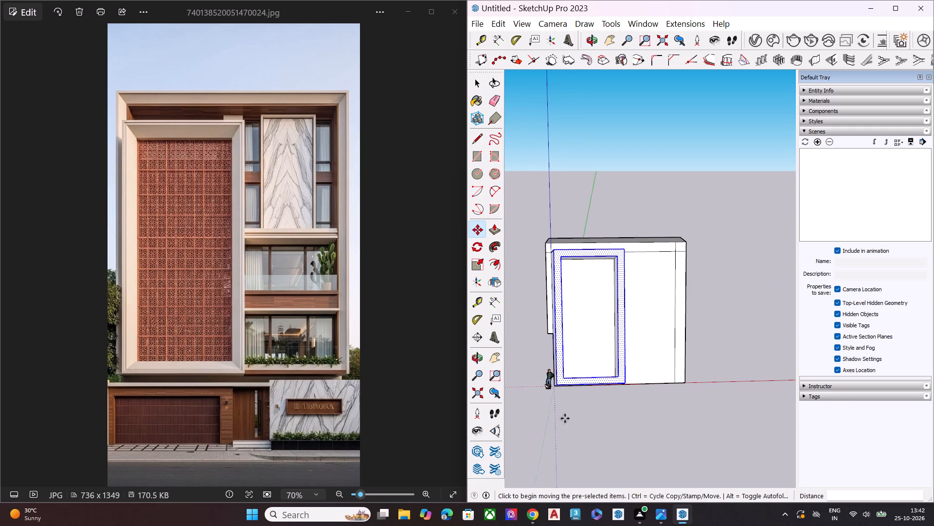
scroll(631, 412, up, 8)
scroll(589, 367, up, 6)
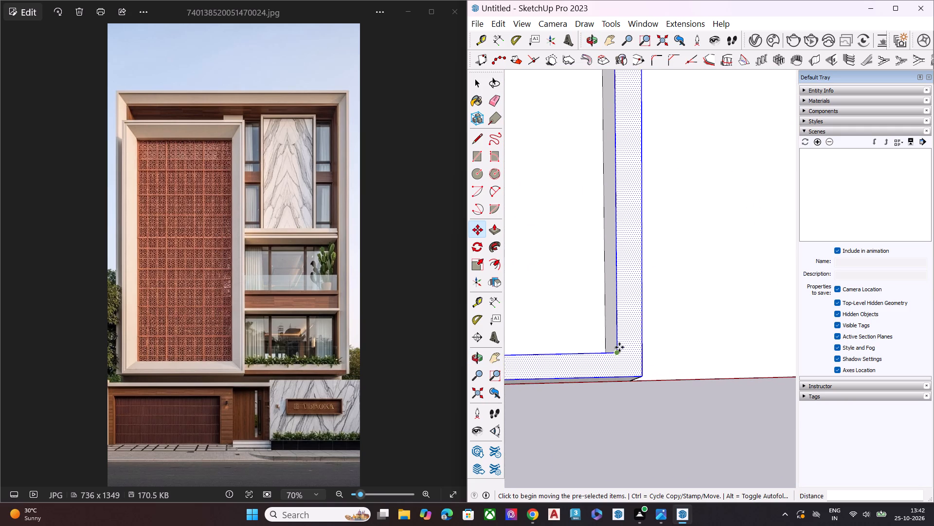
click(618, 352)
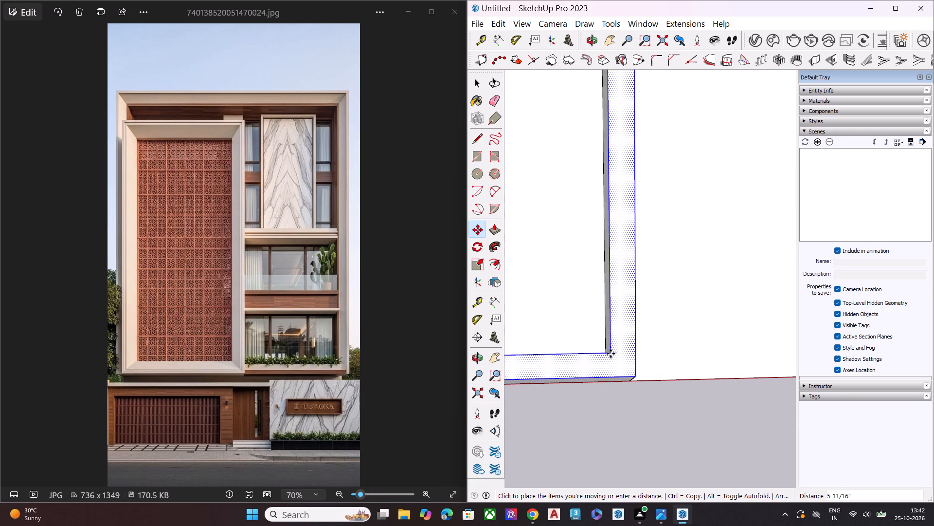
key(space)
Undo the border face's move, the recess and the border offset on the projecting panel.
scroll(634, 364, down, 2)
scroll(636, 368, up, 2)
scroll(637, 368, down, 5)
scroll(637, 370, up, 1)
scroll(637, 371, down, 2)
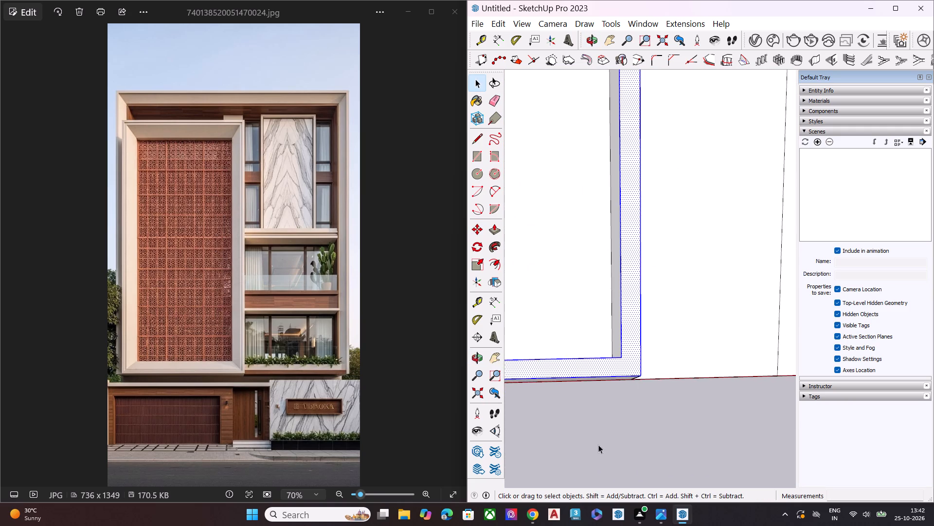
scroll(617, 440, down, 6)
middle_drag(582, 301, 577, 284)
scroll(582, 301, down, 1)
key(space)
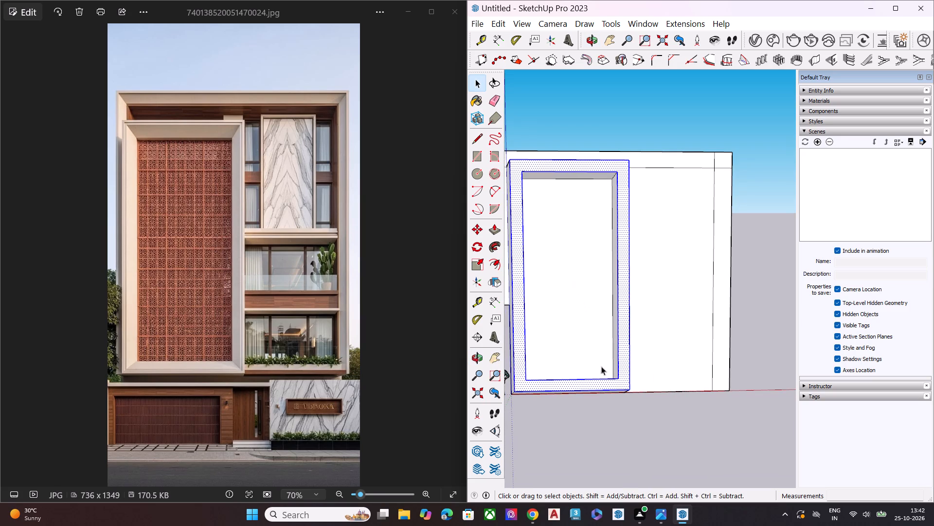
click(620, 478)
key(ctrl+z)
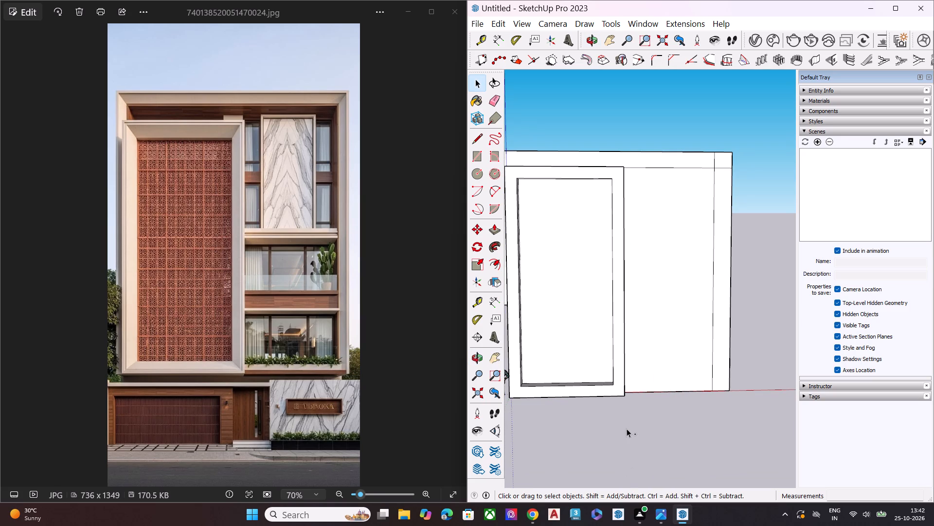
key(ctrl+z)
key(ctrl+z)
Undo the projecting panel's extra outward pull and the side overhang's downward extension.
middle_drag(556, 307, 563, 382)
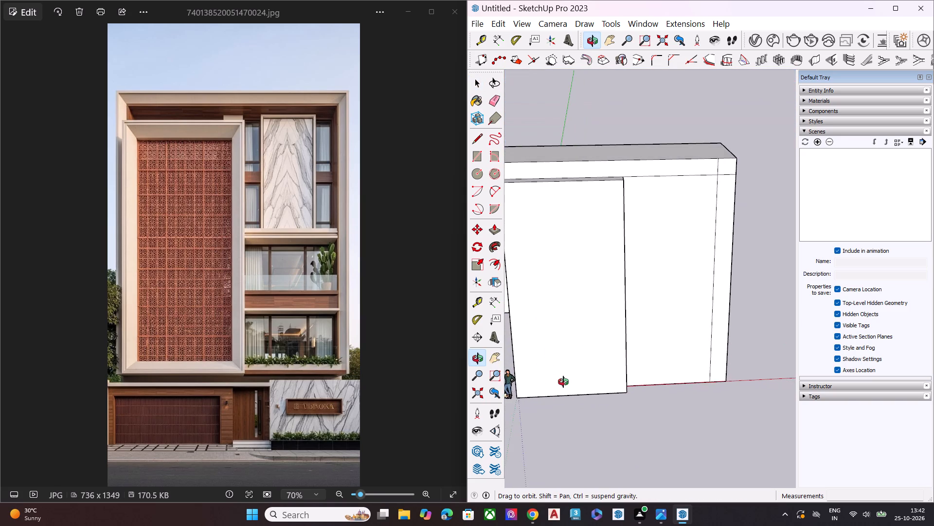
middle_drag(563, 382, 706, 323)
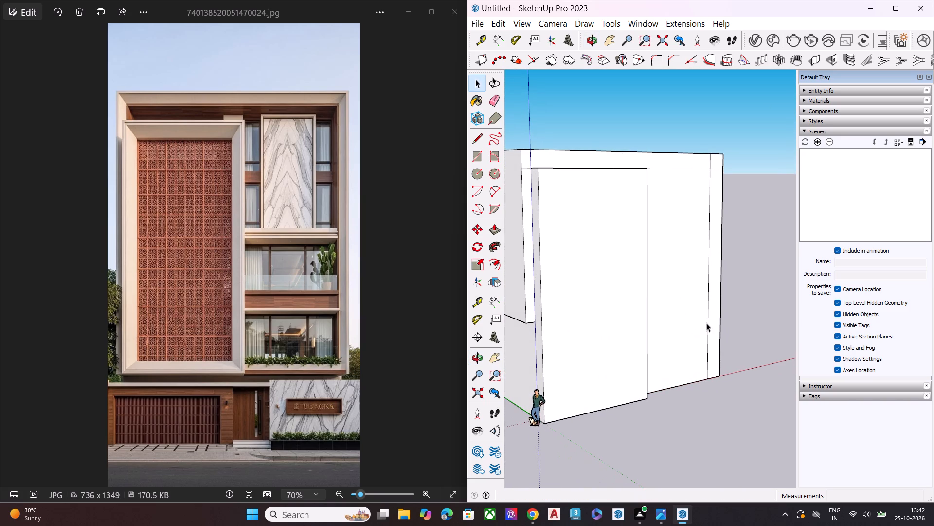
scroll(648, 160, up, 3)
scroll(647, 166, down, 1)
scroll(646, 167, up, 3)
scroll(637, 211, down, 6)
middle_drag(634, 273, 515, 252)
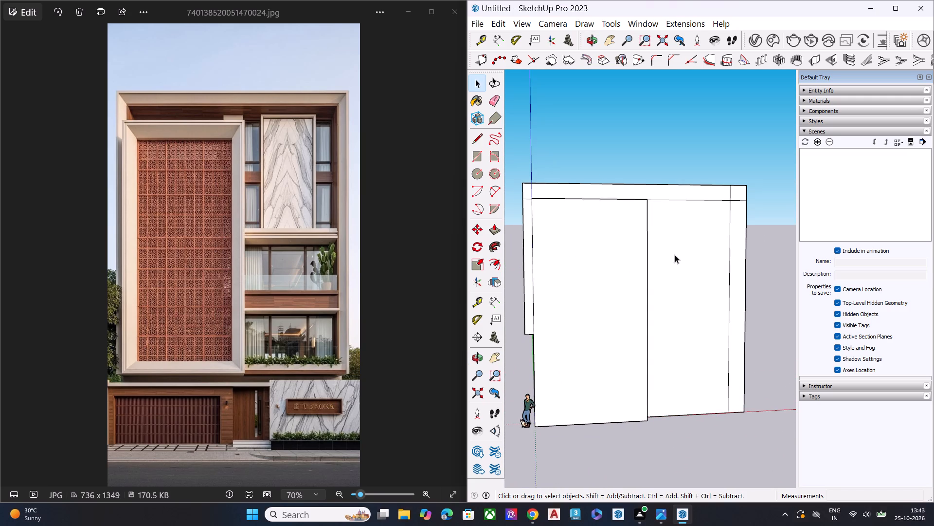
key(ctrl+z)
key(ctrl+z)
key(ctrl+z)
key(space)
Offset the projecting panel's front outline inward by about 1' 10" to form a border around the screen area.
scroll(544, 269, down, 1)
middle_drag(562, 302, 707, 507)
key(space)
scroll(582, 310, up, 4)
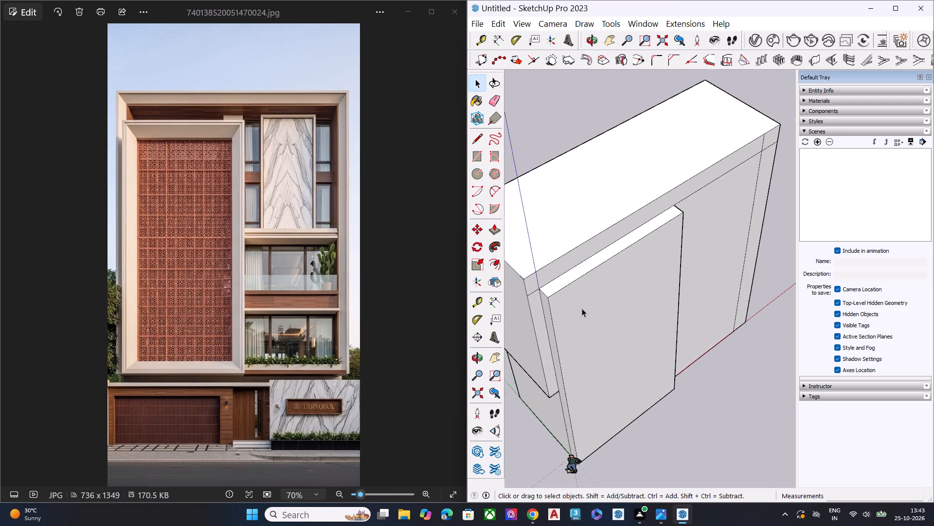
scroll(582, 308, up, 1)
click(632, 317)
middle_drag(623, 342, 503, 215)
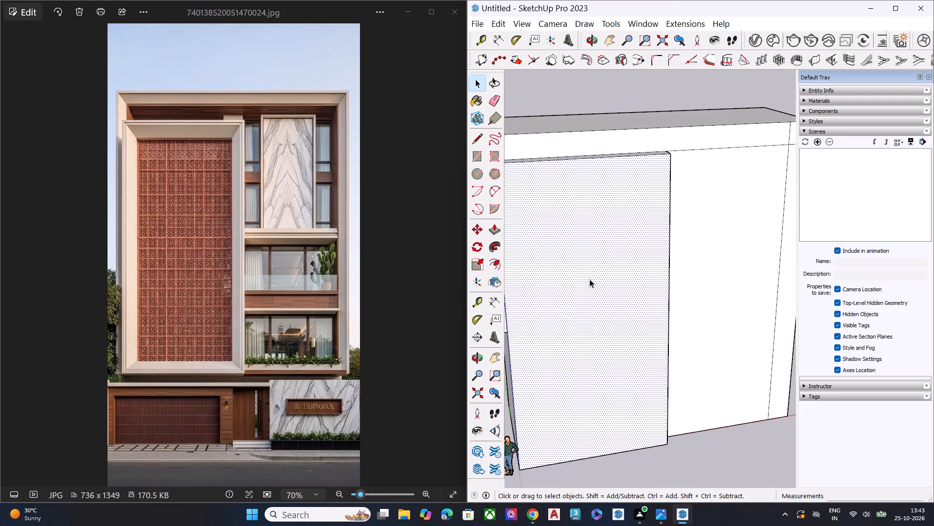
middle_drag(584, 274, 574, 247)
scroll(574, 247, up, 1)
key(f)
scroll(612, 301, down, 5)
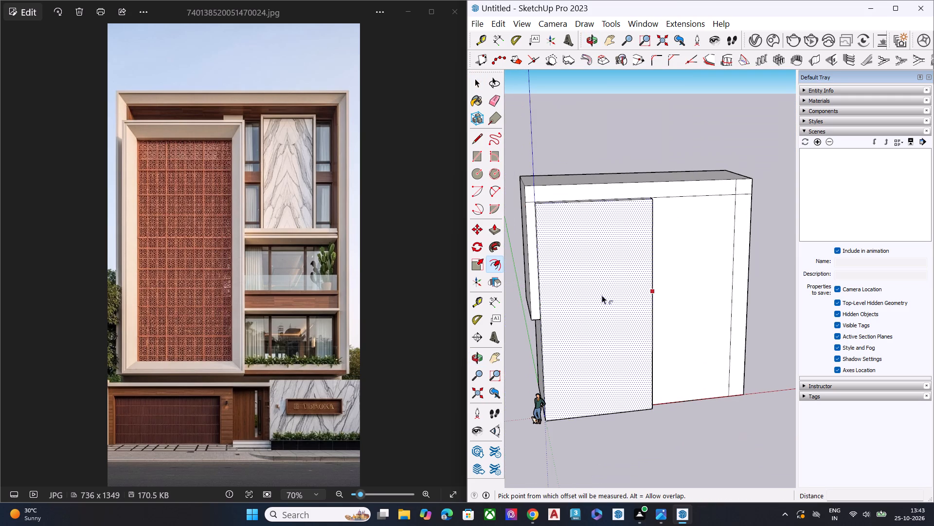
click(596, 304)
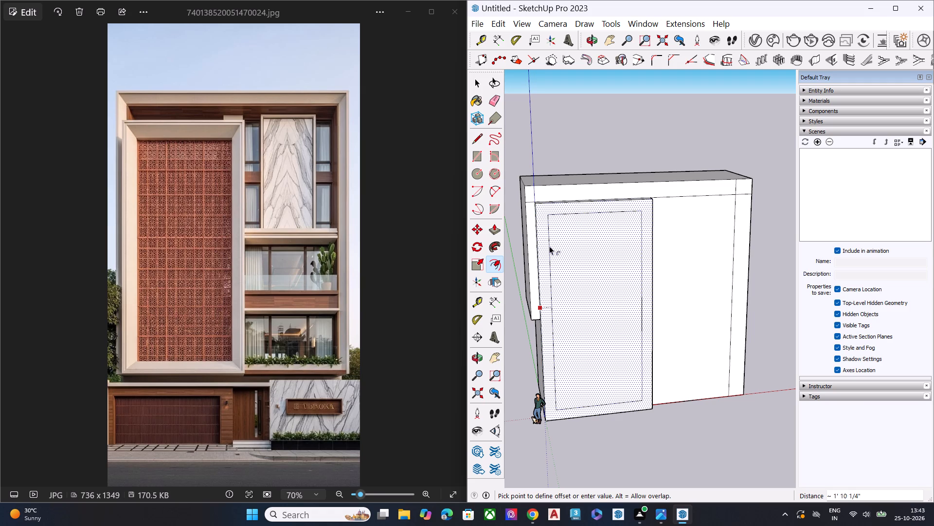
click(549, 247)
key(space)
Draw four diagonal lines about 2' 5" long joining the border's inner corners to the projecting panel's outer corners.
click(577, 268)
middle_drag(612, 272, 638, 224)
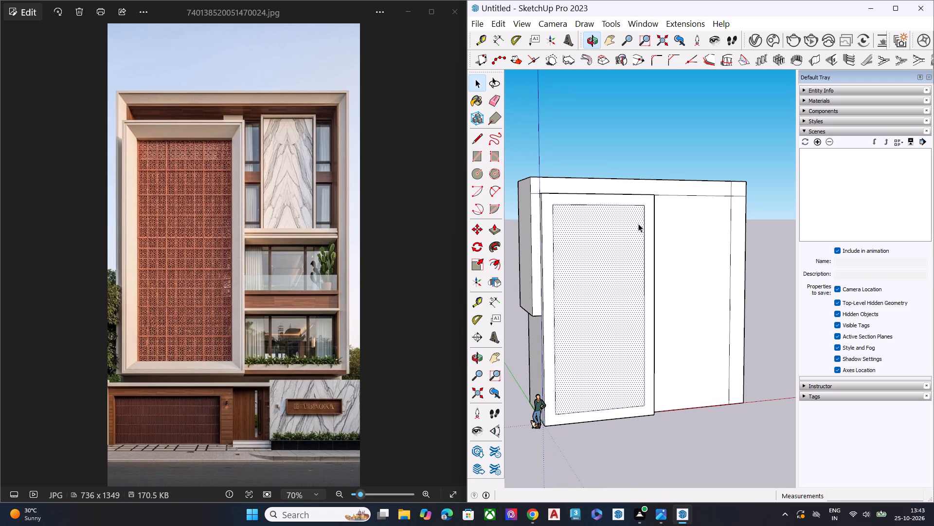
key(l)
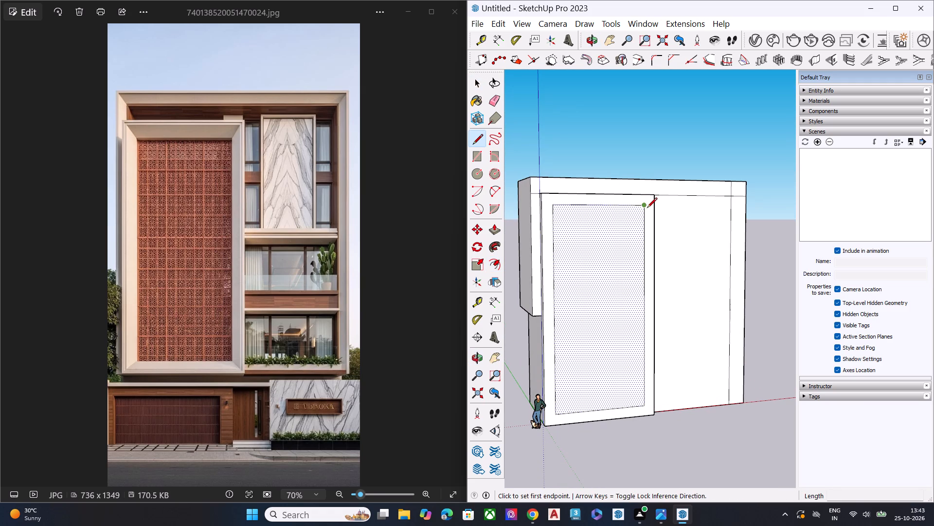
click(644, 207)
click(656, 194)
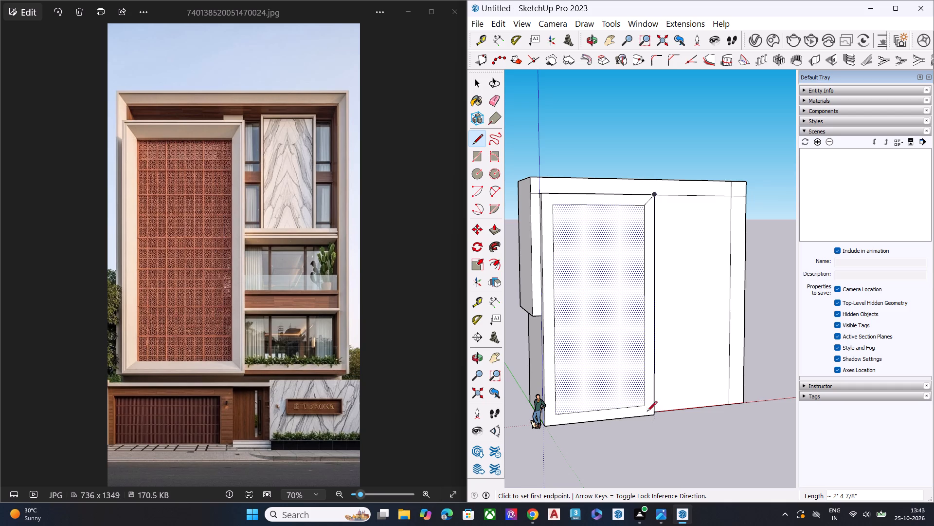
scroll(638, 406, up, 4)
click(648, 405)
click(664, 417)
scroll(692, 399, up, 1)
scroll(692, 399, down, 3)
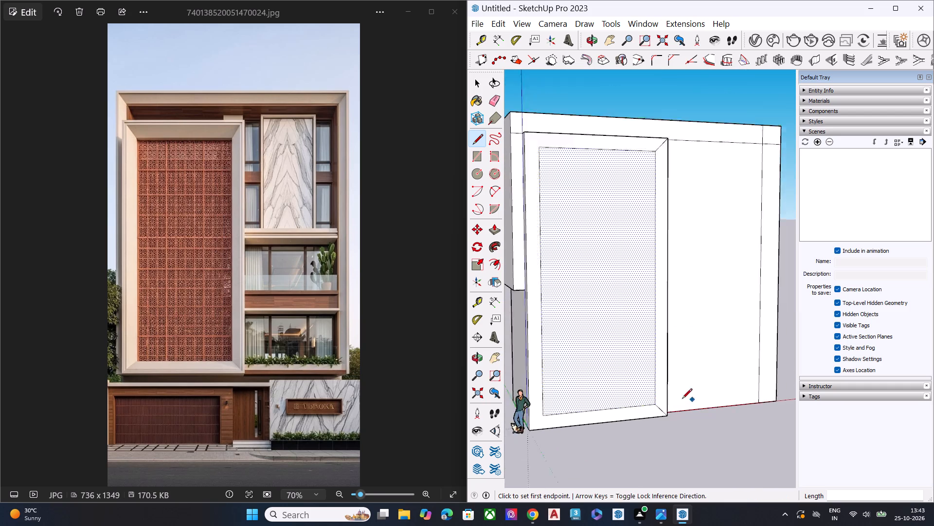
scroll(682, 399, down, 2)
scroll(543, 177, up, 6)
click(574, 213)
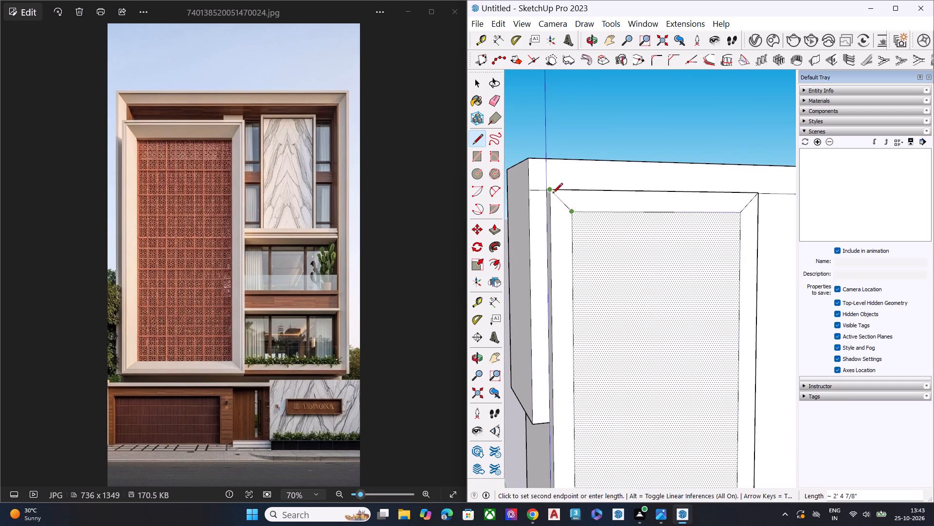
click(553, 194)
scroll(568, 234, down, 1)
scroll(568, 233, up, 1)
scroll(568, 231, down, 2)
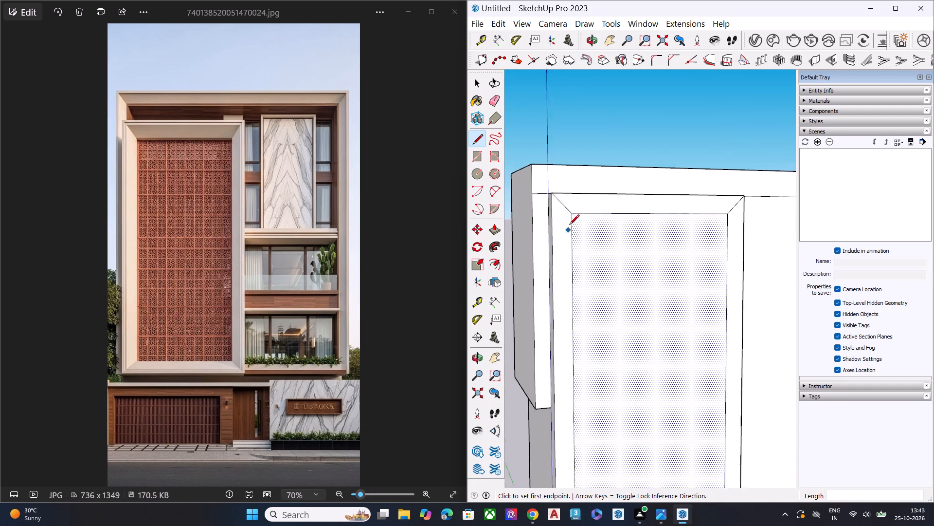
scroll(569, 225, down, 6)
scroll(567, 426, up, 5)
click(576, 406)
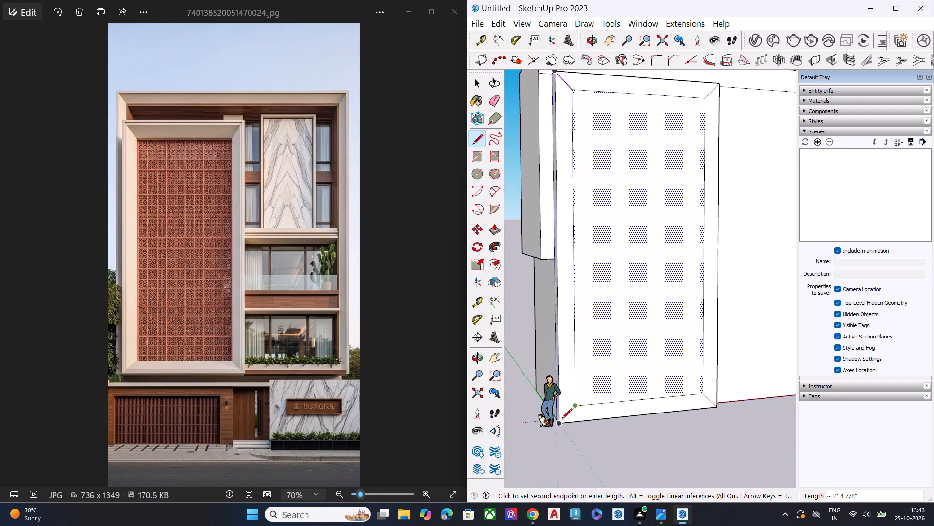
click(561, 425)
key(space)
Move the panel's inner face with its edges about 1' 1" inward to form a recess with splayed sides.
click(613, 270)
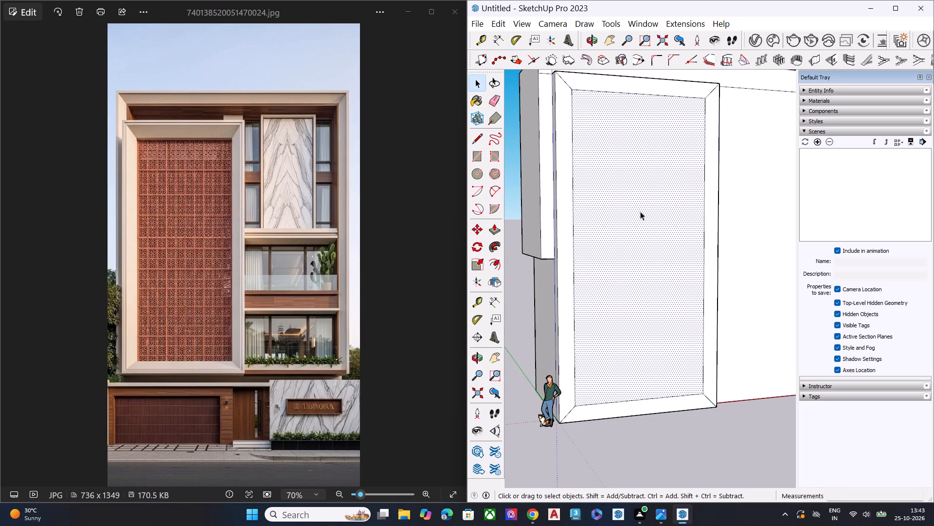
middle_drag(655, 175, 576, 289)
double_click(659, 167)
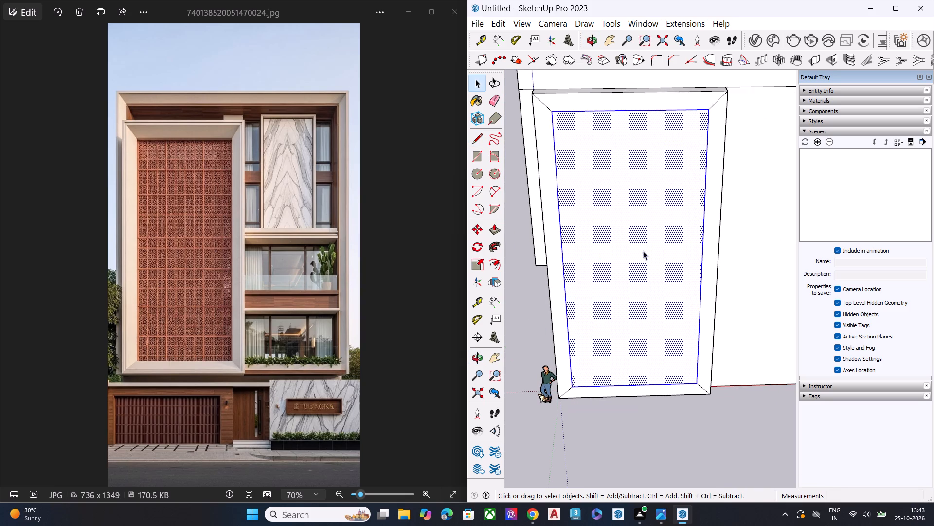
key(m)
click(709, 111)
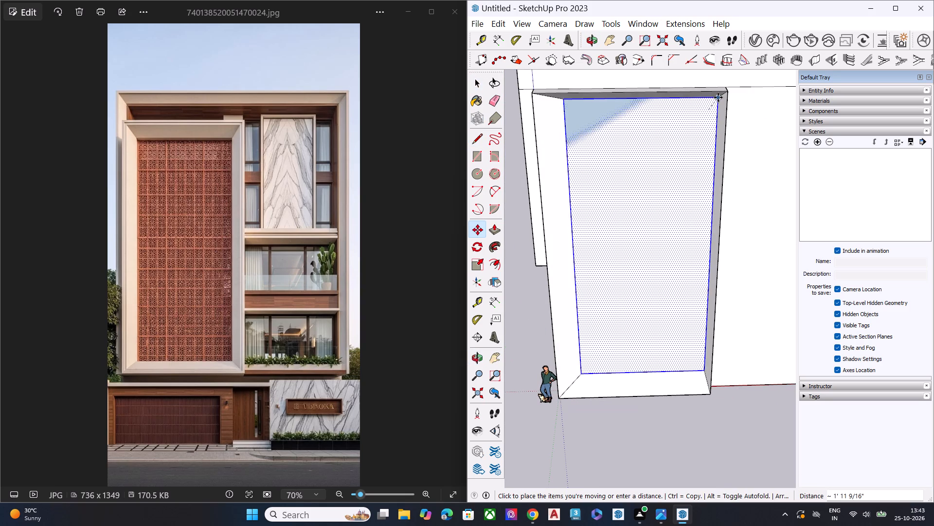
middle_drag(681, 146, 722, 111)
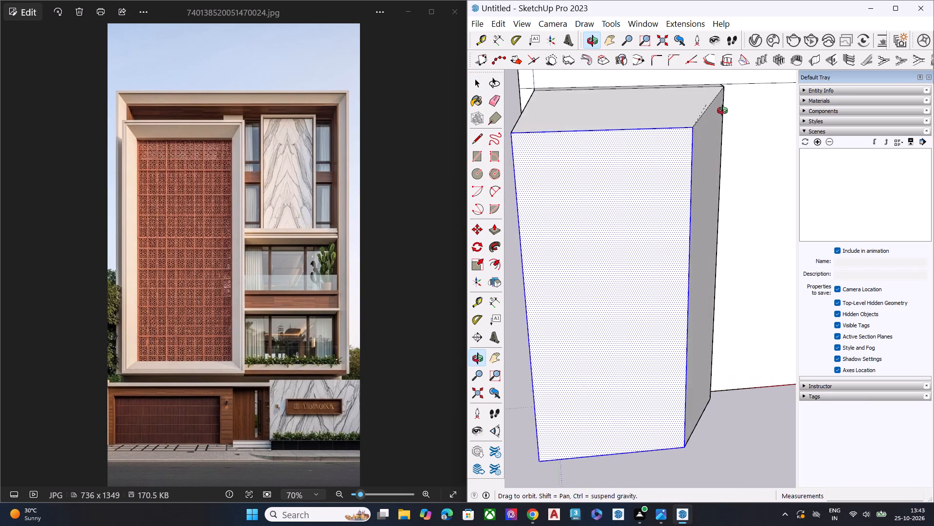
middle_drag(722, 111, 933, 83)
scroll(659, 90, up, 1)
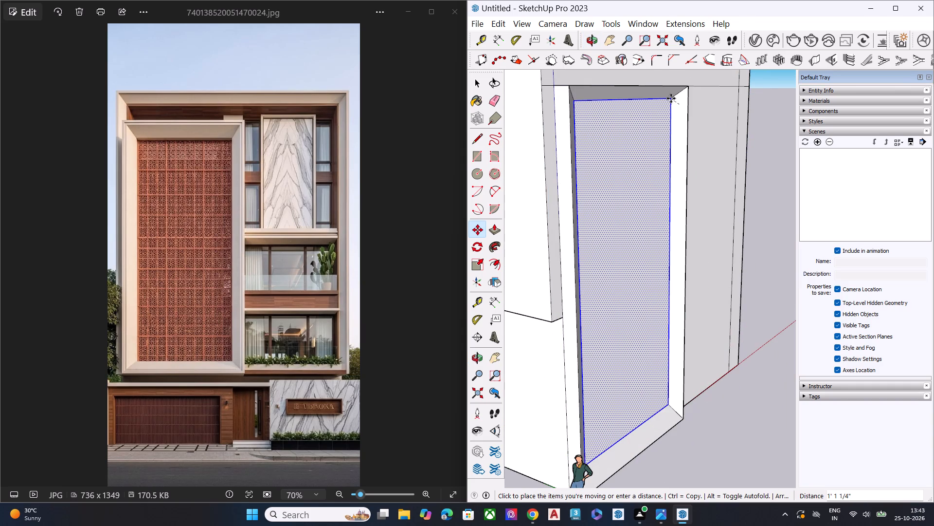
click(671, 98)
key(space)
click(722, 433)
Examine the projecting panel's splayed recess from the front, the side and above.
middle_drag(693, 412, 565, 325)
scroll(611, 338, up, 1)
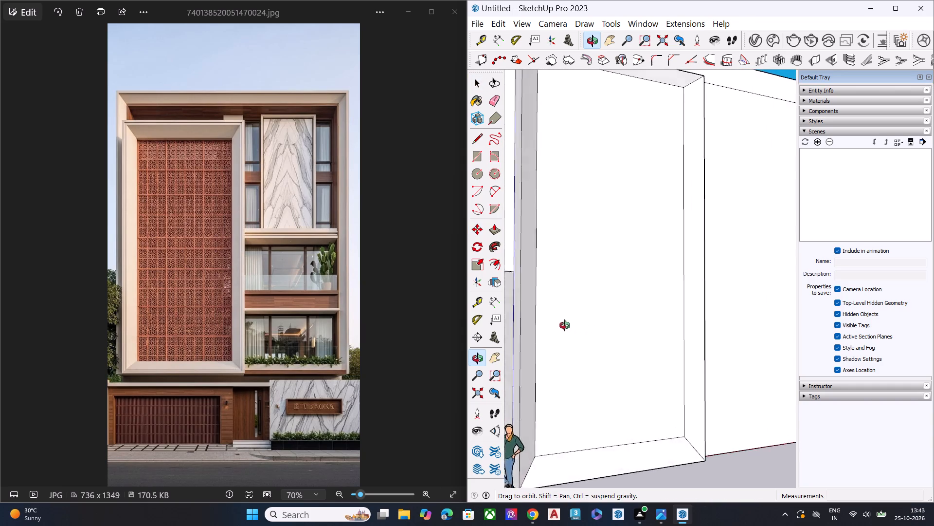
middle_drag(565, 325, 506, 316)
scroll(590, 267, down, 7)
middle_drag(618, 341, 541, 349)
scroll(582, 230, up, 7)
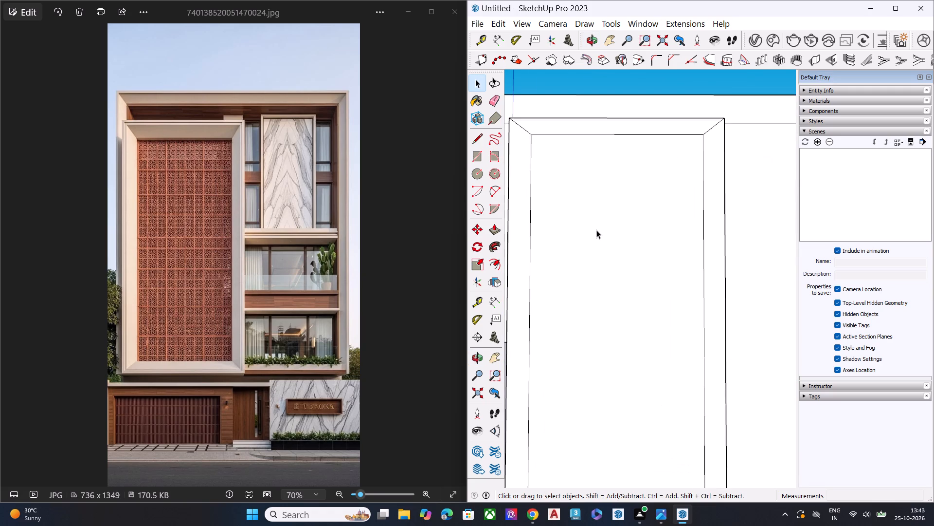
scroll(596, 230, down, 6)
middle_drag(595, 243, 525, 376)
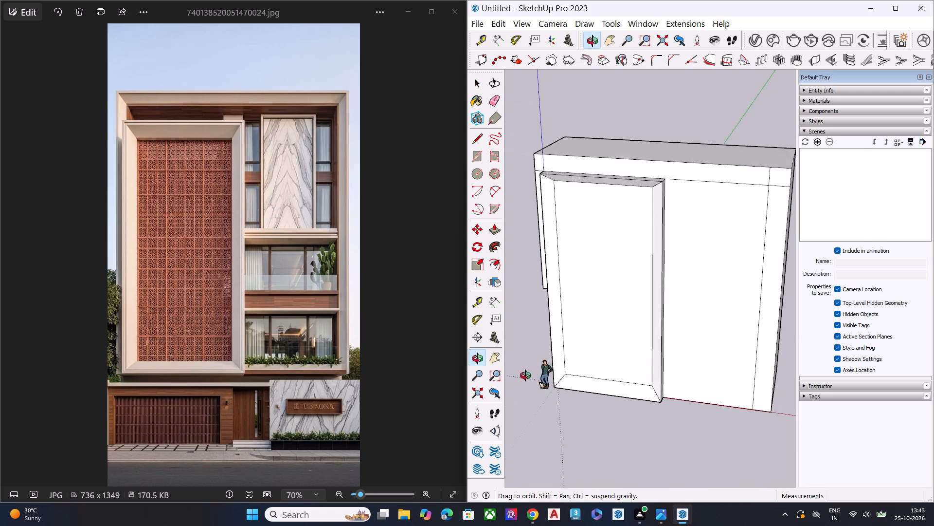
middle_drag(525, 376, 458, 295)
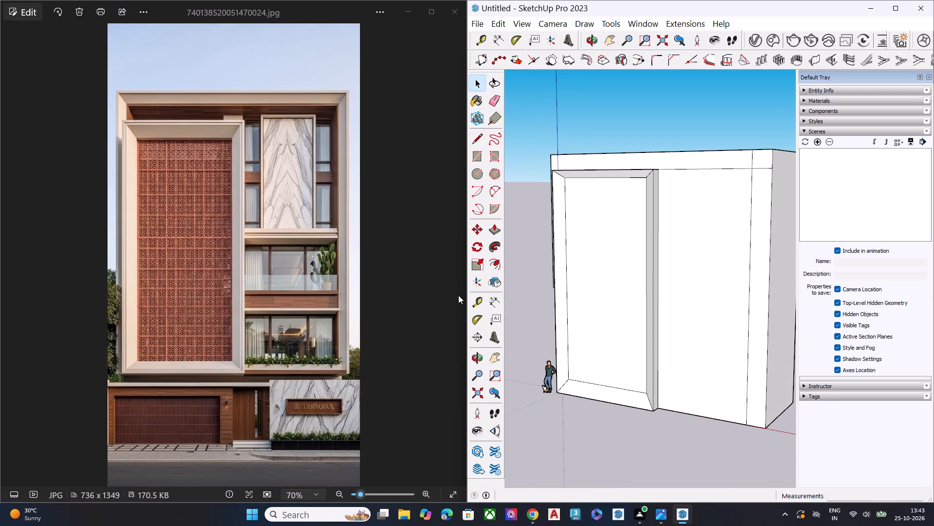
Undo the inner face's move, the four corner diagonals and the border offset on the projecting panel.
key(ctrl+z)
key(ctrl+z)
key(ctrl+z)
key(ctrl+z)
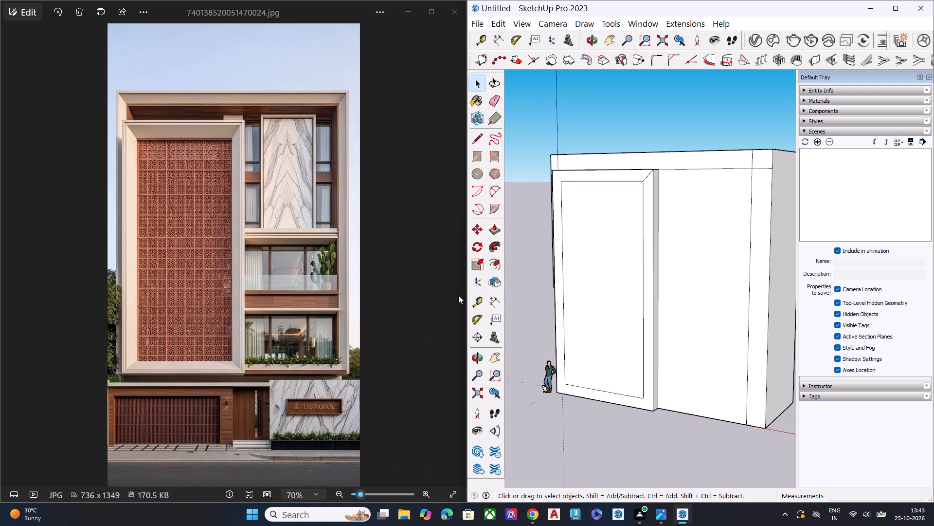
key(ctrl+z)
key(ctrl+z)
Push/Pull the projecting panel's front face slightly further outward from the facade.
key(space)
click(636, 292)
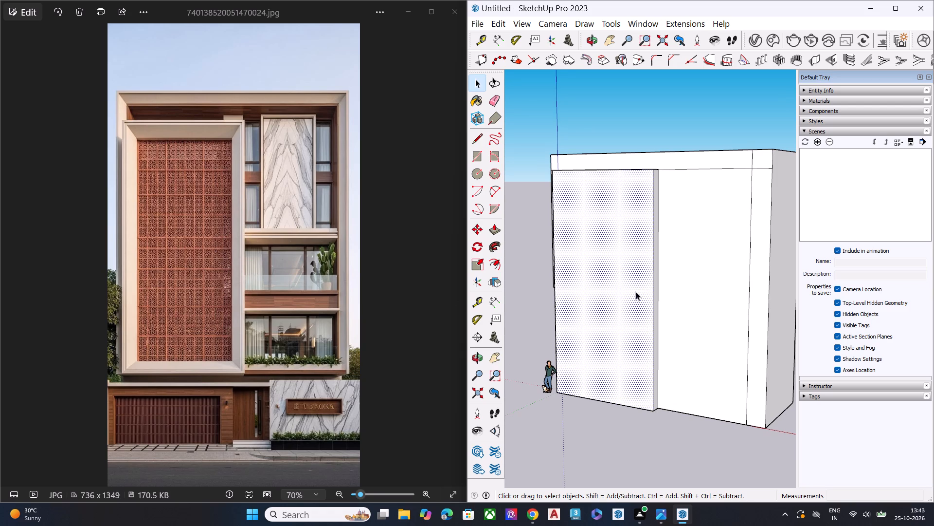
middle_drag(636, 292, 557, 419)
key(p)
click(591, 327)
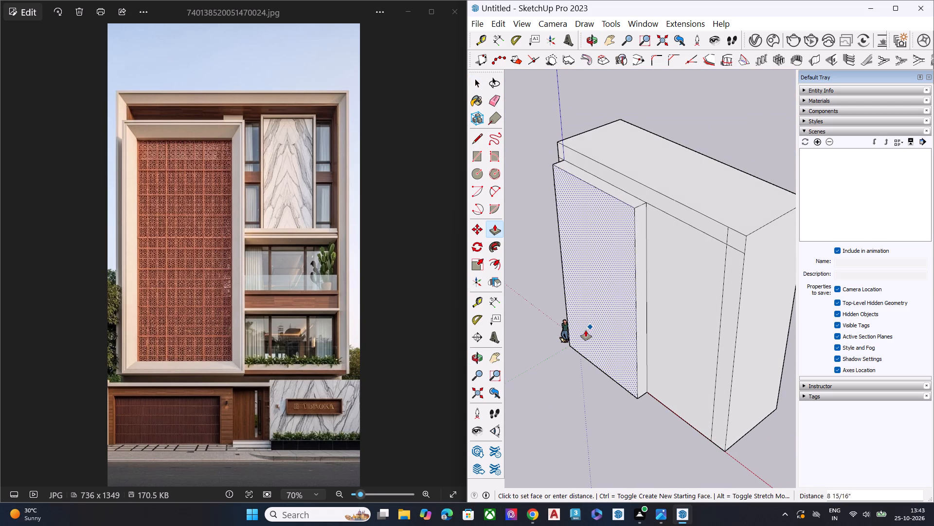
click(584, 332)
key(space)
Offset the projecting panel's front outline inward to form a new, wider border around the screen area.
middle_drag(570, 429, 565, 420)
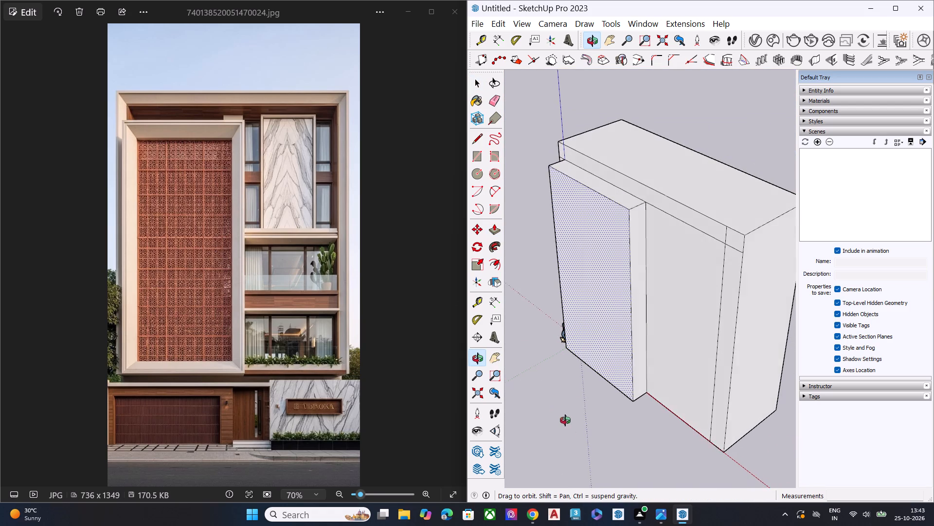
middle_drag(565, 420, 691, 314)
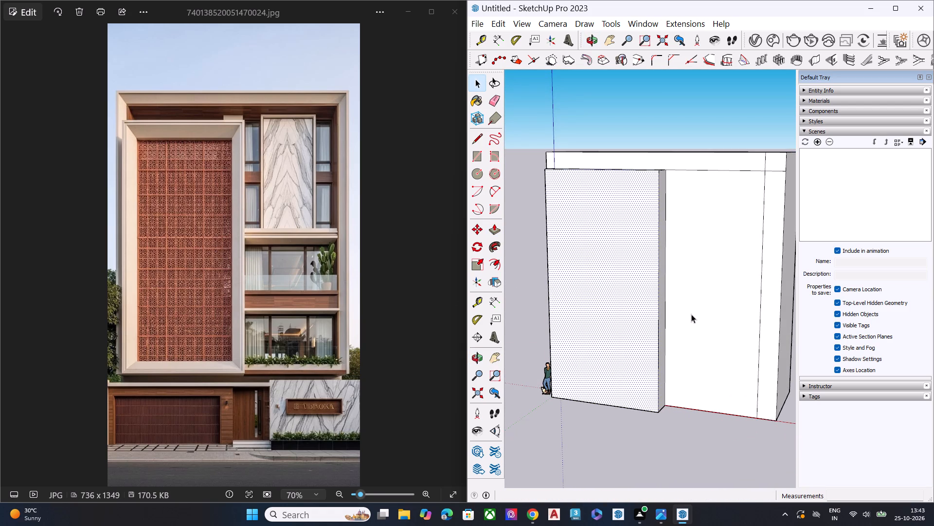
middle_drag(585, 389, 651, 329)
middle_drag(620, 307, 656, 332)
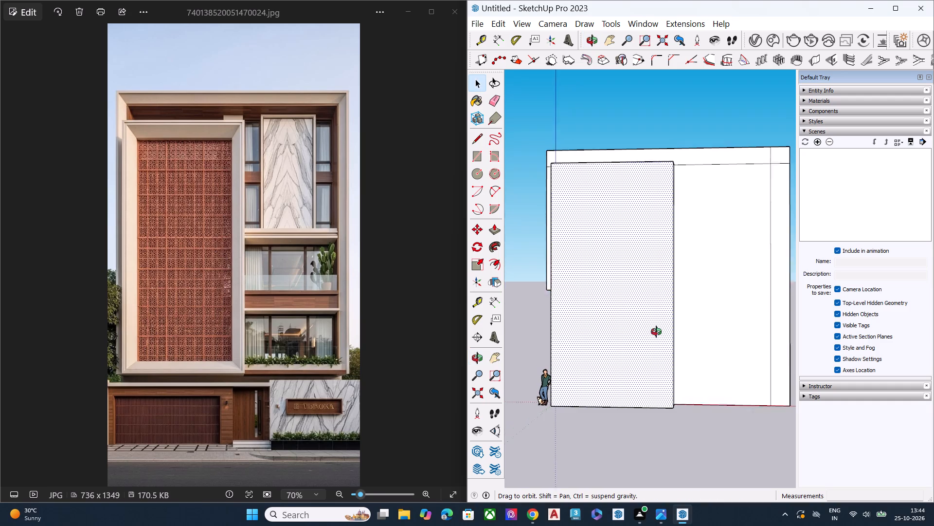
middle_drag(656, 332, 745, 439)
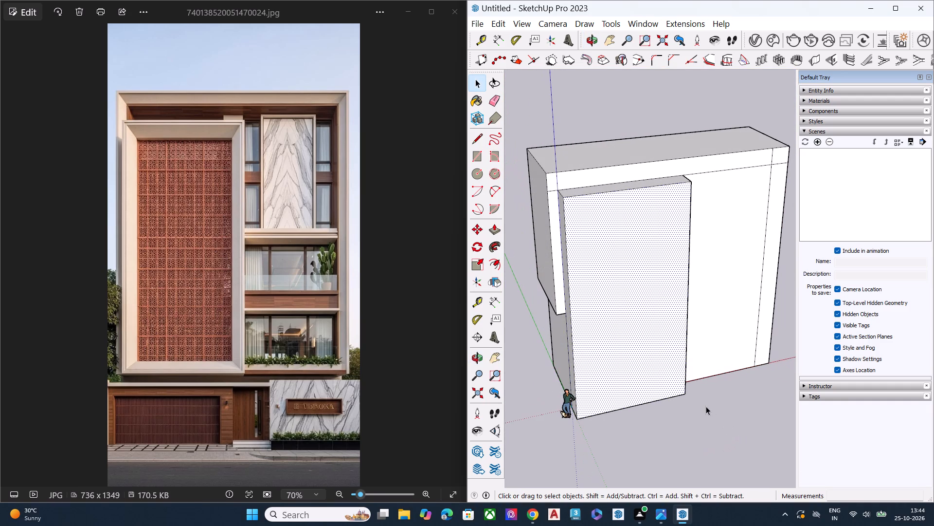
middle_drag(653, 348, 598, 301)
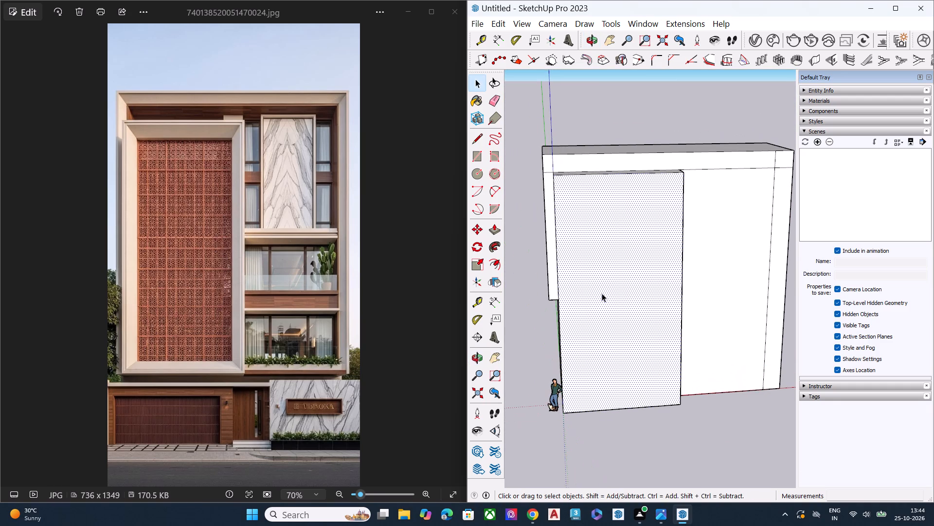
key(f)
click(618, 279)
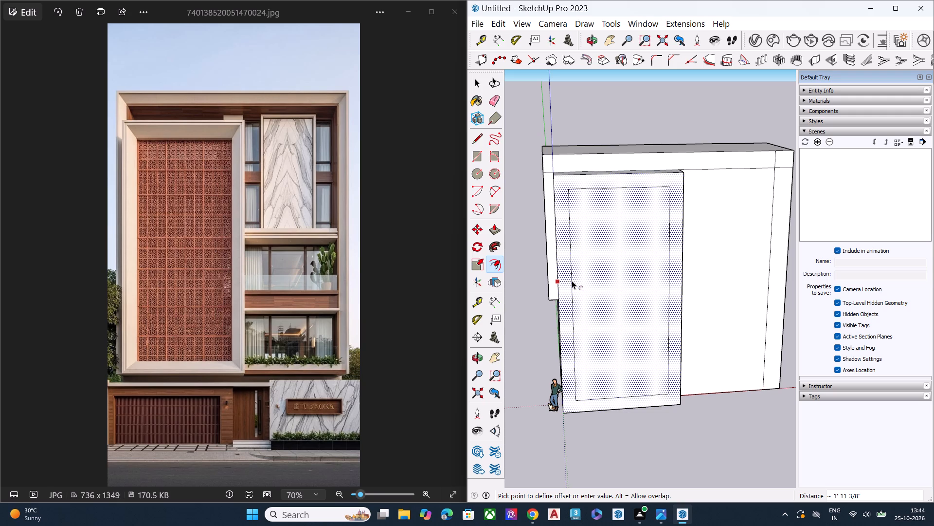
click(574, 281)
key(space)
Draw four diagonal lines about 3' 3" long joining the new border's inner corners to the panel's outer corners.
middle_drag(620, 309, 593, 236)
scroll(615, 307, down, 1)
scroll(704, 134, up, 1)
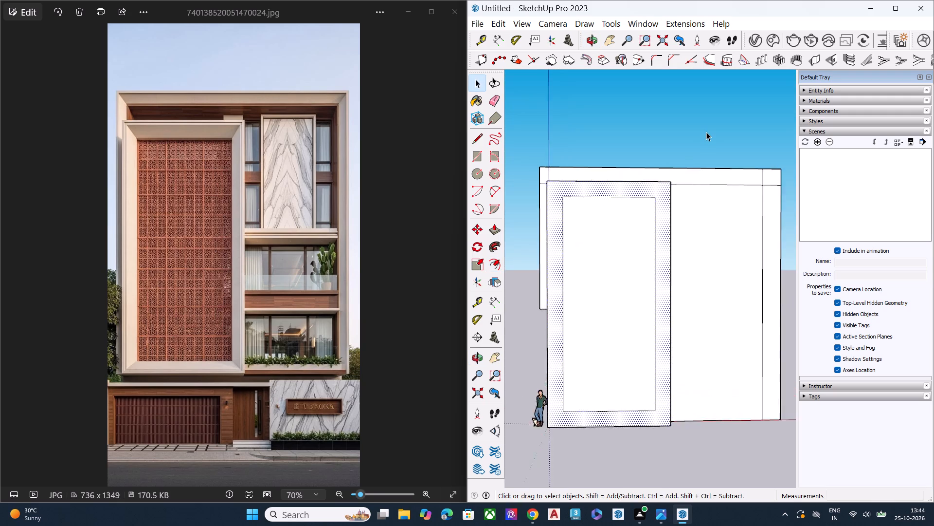
scroll(706, 132, up, 2)
click(704, 132)
key(k)
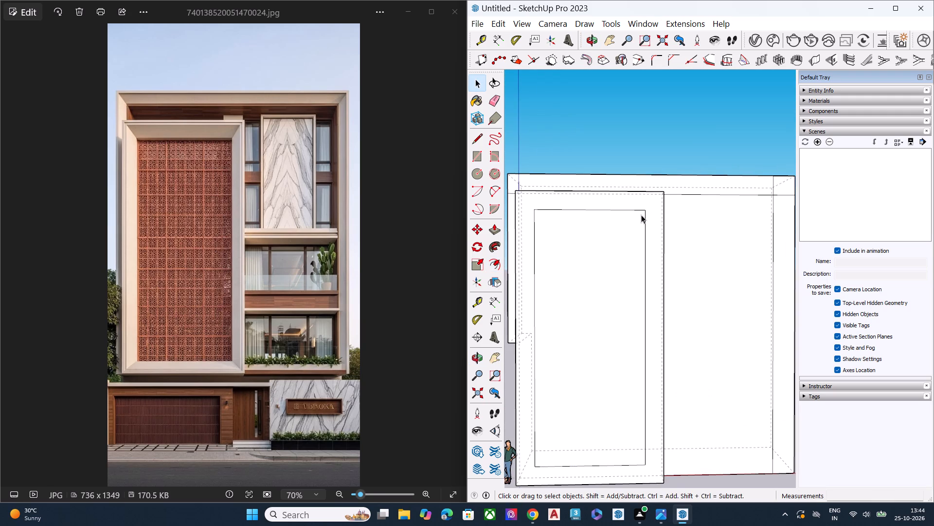
key(l)
key(k)
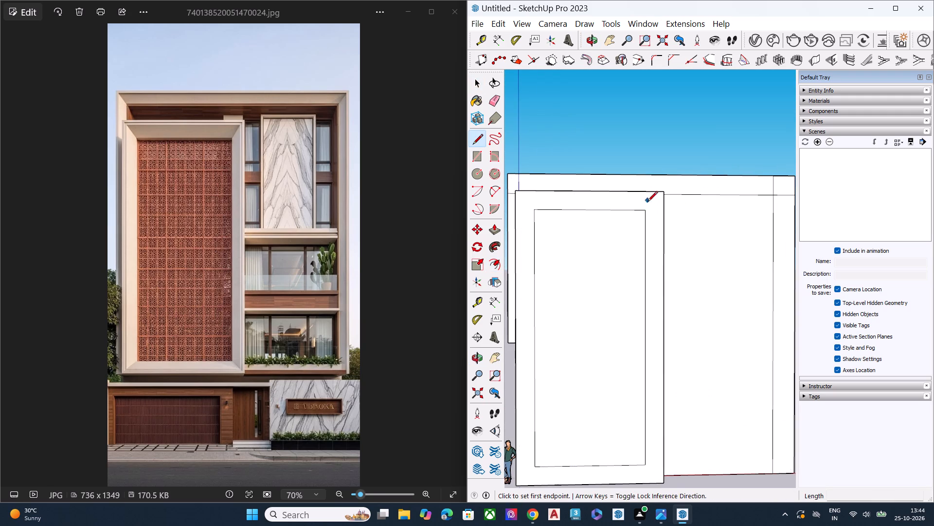
click(646, 209)
click(664, 194)
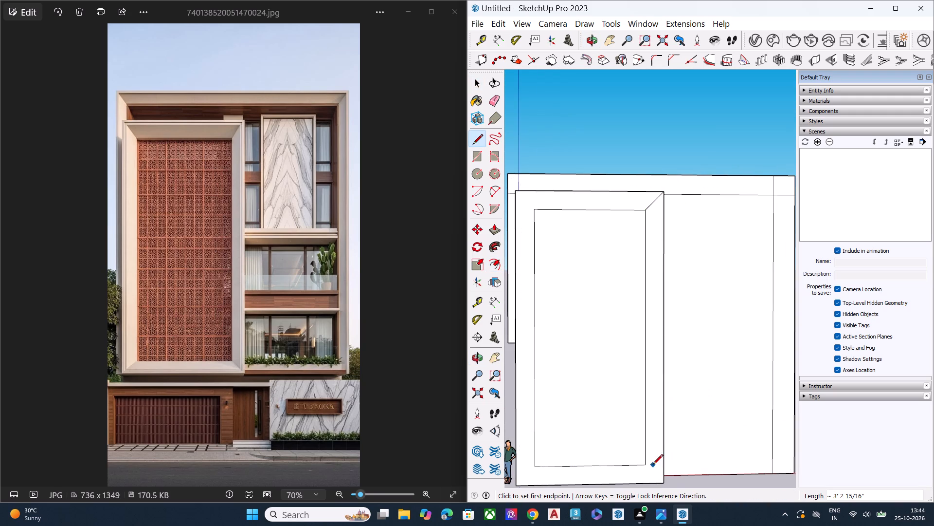
click(646, 466)
click(661, 484)
click(535, 210)
click(517, 193)
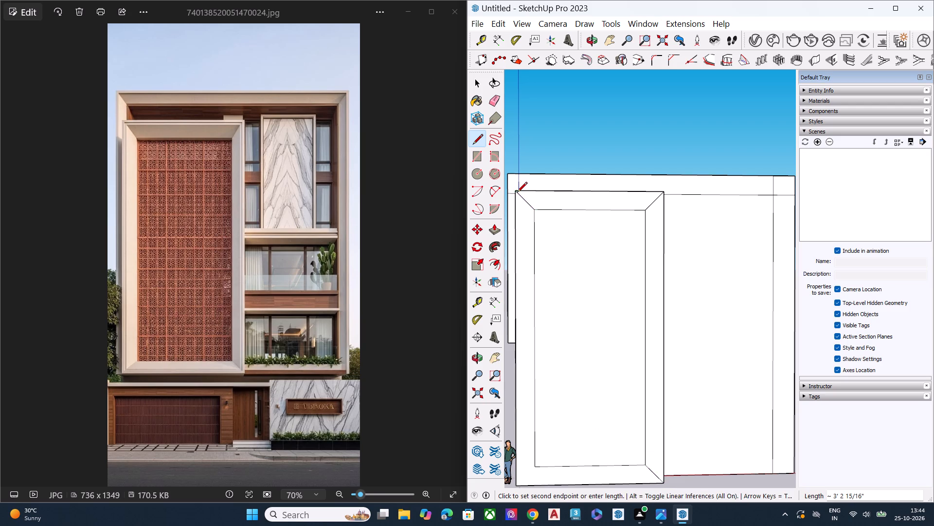
middle_drag(541, 271, 549, 308)
scroll(513, 196, up, 4)
scroll(515, 176, down, 1)
scroll(515, 176, up, 4)
scroll(515, 176, down, 7)
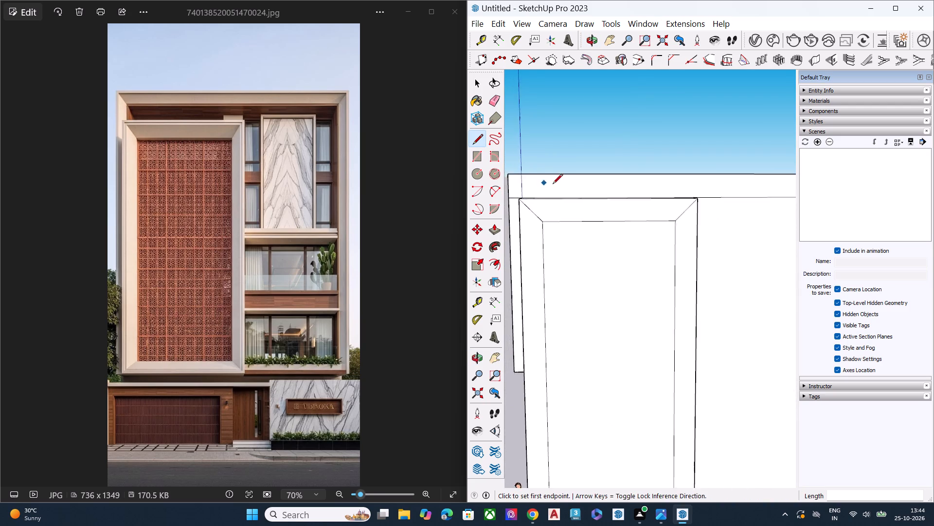
scroll(553, 185, down, 2)
scroll(571, 223, down, 5)
scroll(545, 391, up, 4)
scroll(545, 392, down, 1)
scroll(545, 392, up, 4)
click(568, 344)
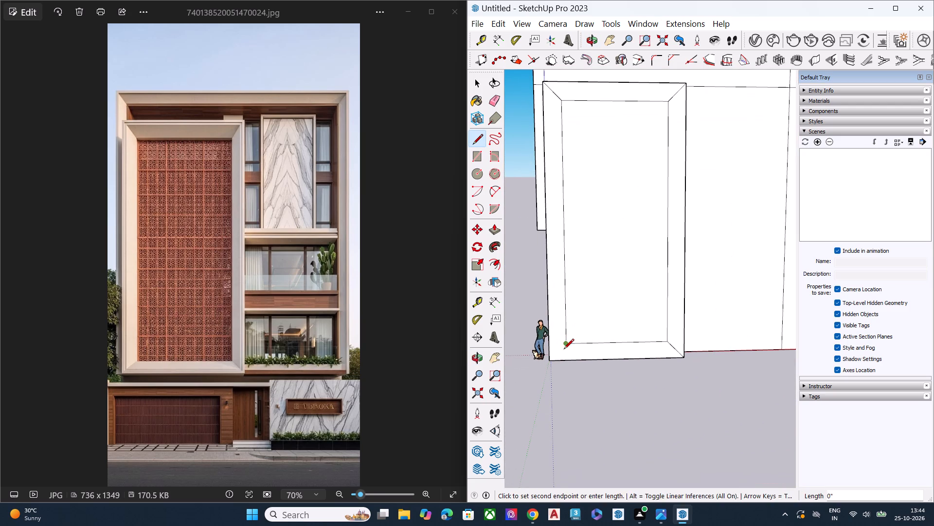
click(550, 361)
key(space)
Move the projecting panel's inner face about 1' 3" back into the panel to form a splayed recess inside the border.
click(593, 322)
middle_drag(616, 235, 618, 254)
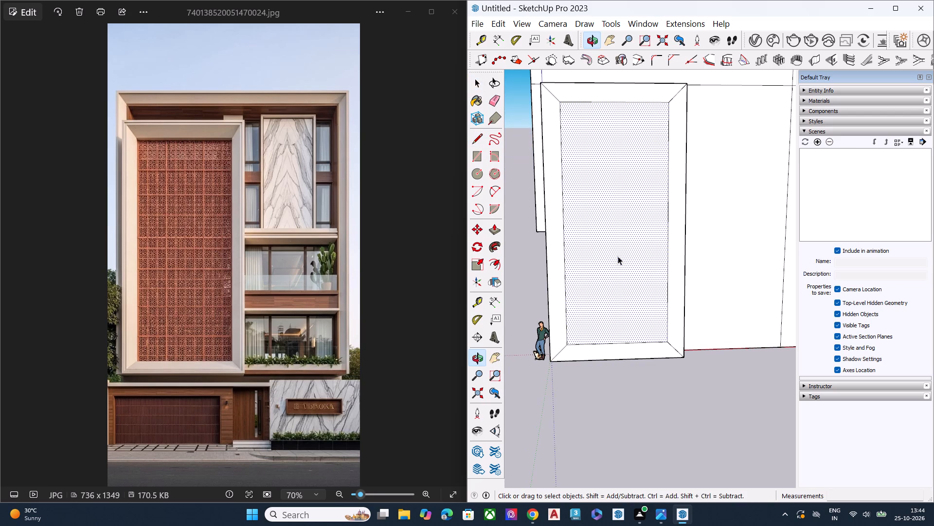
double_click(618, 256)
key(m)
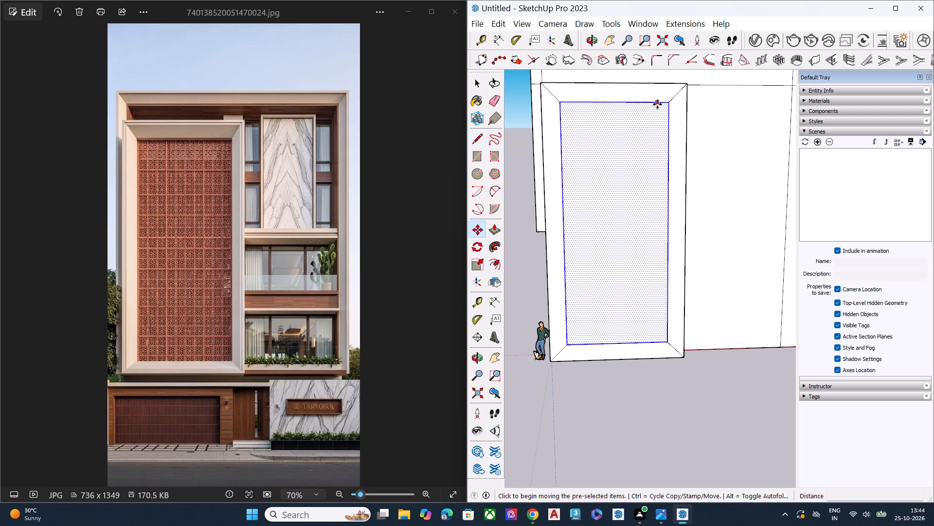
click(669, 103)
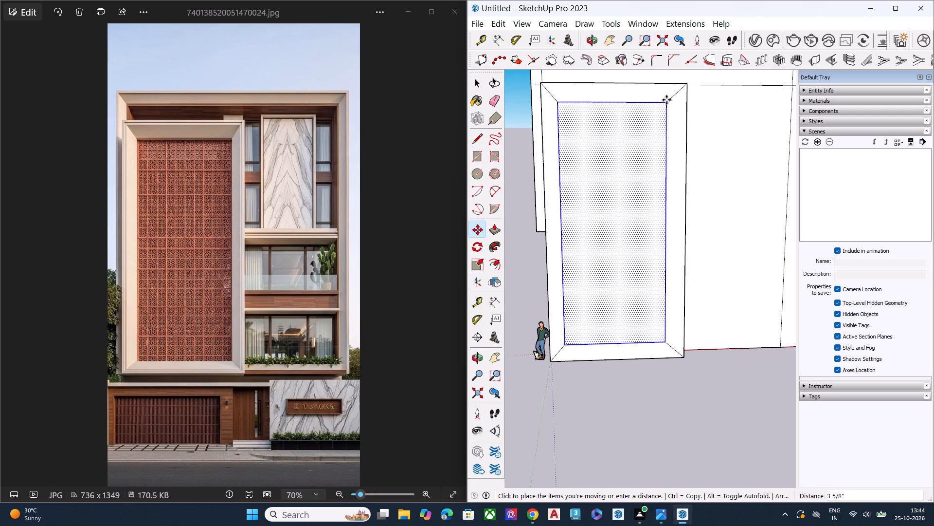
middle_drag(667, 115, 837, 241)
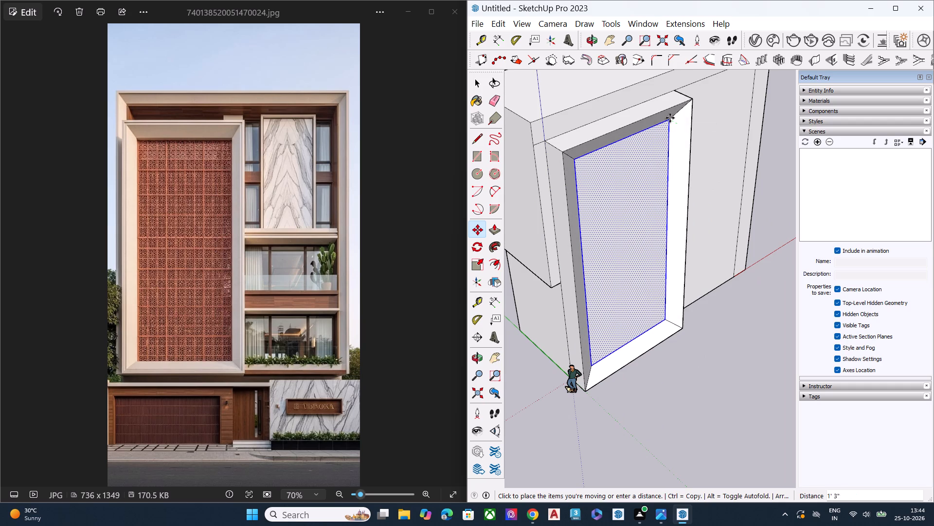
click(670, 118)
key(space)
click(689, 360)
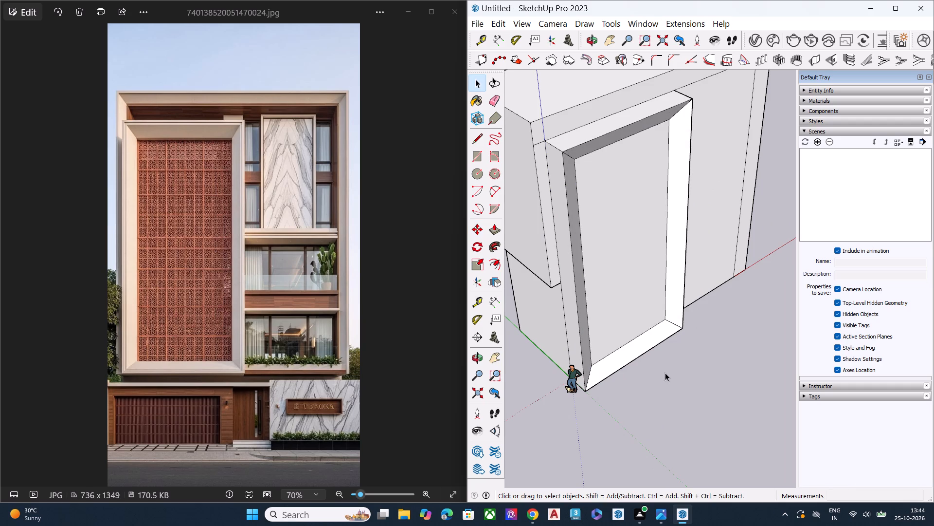
Compare the panel's splayed border with the screen surround in the reference photo.
middle_drag(655, 364, 392, 154)
scroll(698, 188, down, 4)
middle_drag(667, 229, 611, 309)
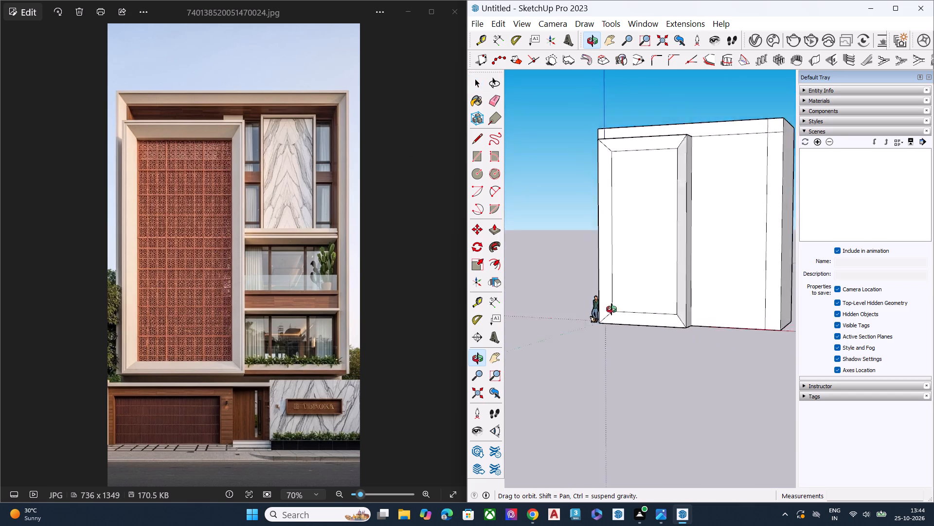
middle_drag(611, 309, 507, 414)
scroll(143, 168, up, 11)
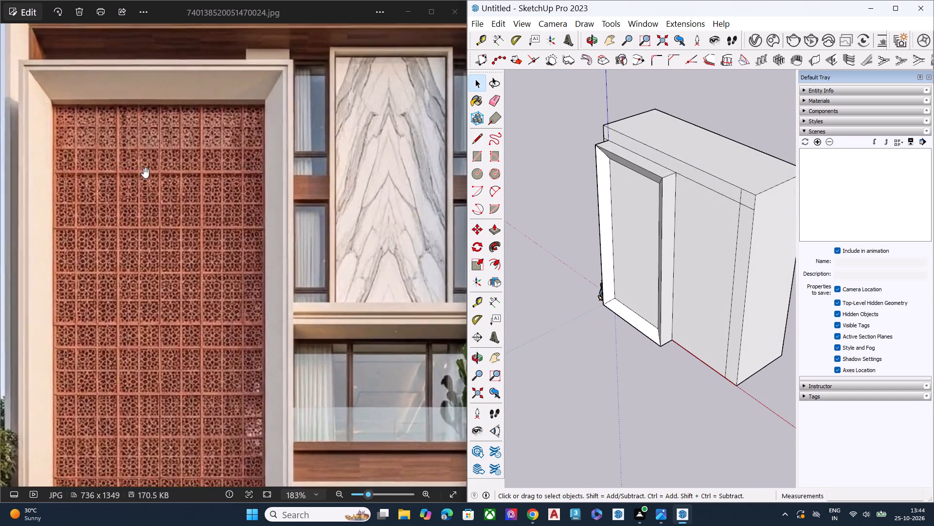
scroll(144, 168, down, 7)
middle_drag(636, 298, 660, 175)
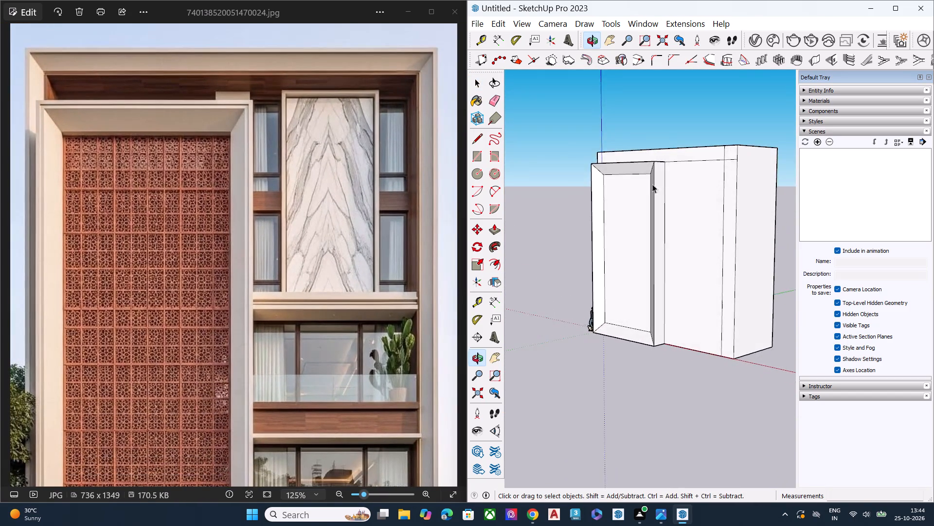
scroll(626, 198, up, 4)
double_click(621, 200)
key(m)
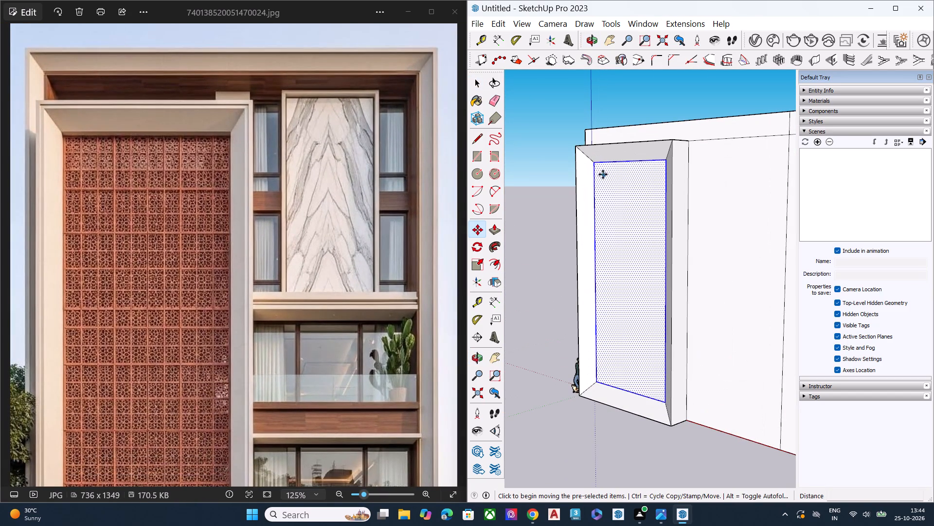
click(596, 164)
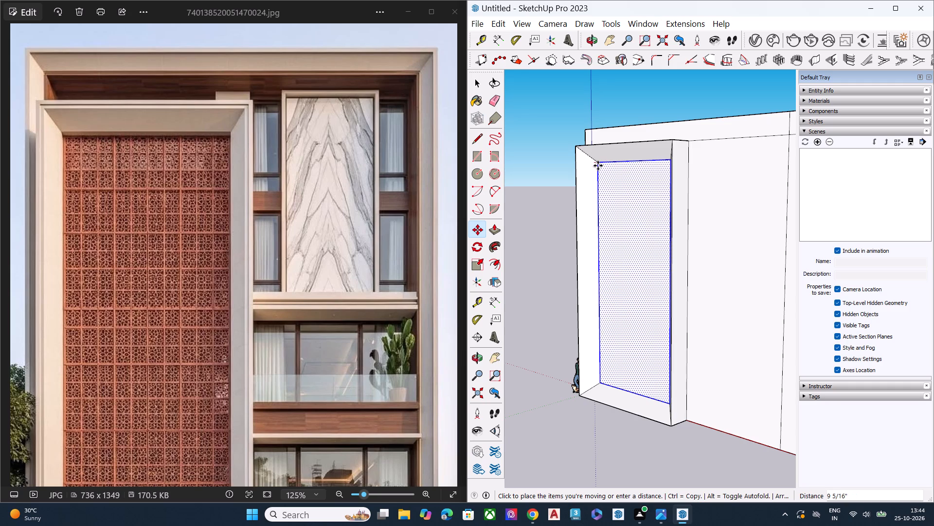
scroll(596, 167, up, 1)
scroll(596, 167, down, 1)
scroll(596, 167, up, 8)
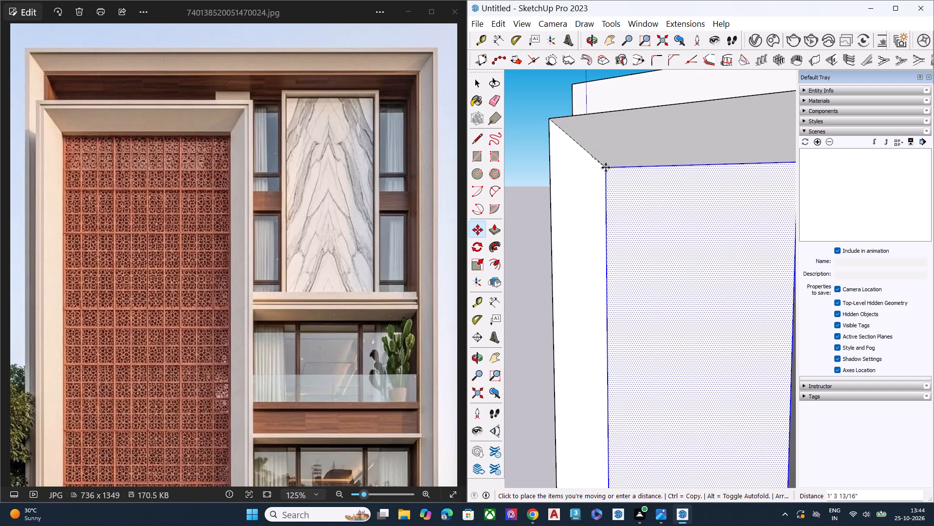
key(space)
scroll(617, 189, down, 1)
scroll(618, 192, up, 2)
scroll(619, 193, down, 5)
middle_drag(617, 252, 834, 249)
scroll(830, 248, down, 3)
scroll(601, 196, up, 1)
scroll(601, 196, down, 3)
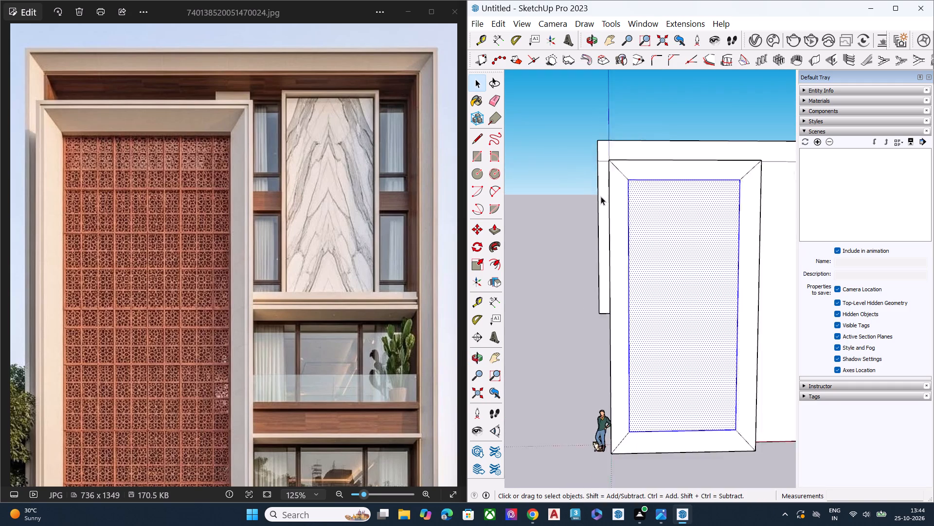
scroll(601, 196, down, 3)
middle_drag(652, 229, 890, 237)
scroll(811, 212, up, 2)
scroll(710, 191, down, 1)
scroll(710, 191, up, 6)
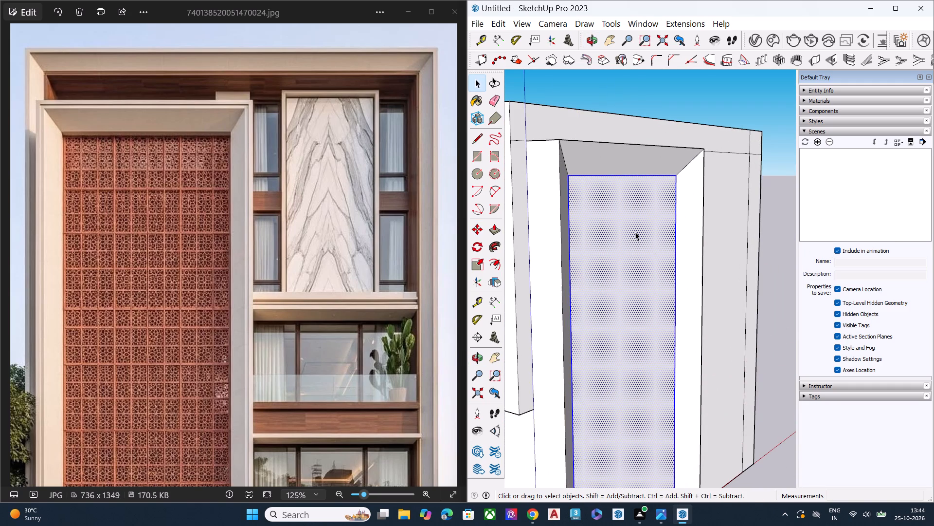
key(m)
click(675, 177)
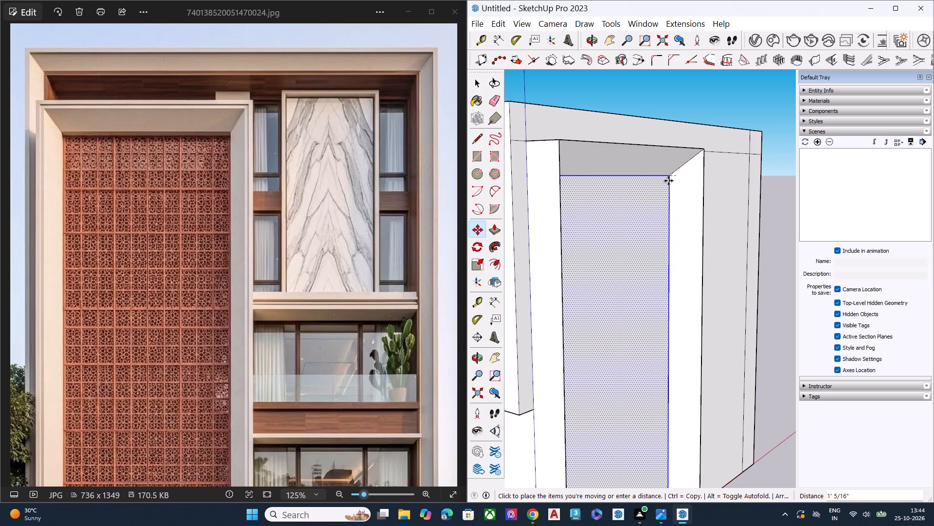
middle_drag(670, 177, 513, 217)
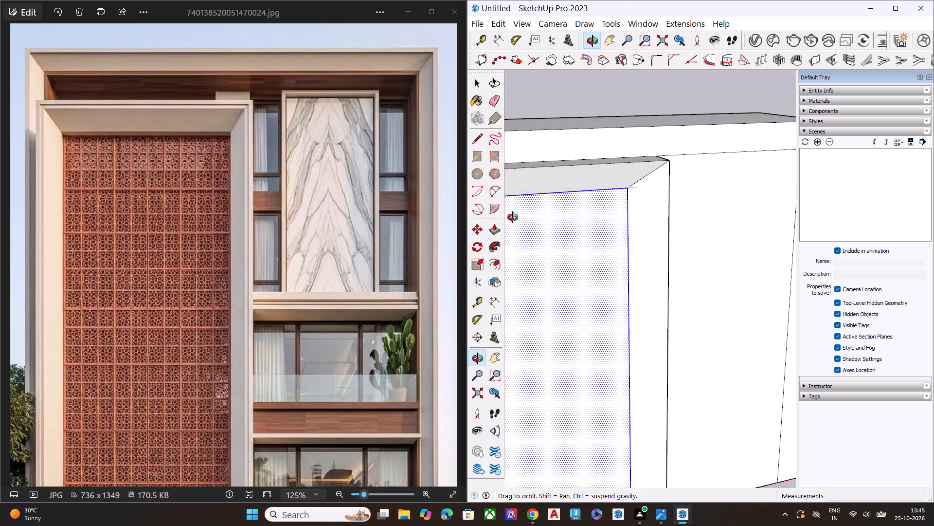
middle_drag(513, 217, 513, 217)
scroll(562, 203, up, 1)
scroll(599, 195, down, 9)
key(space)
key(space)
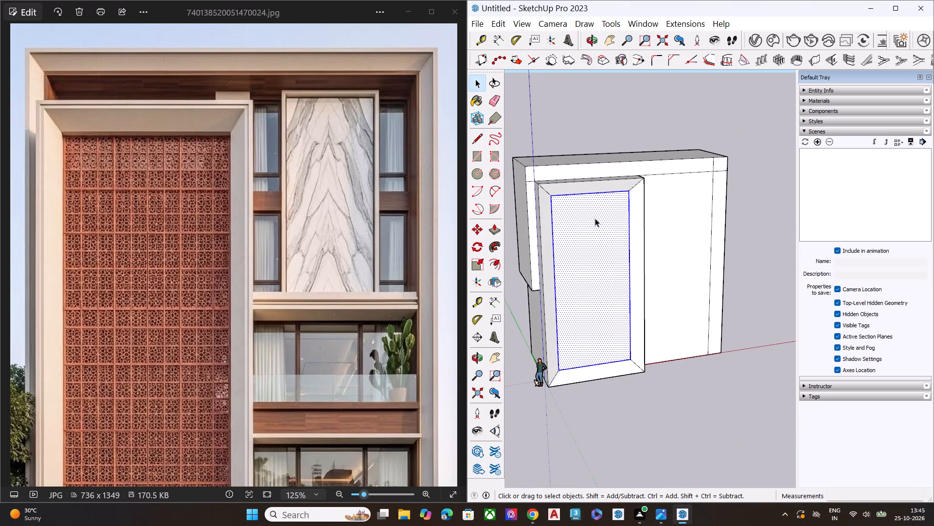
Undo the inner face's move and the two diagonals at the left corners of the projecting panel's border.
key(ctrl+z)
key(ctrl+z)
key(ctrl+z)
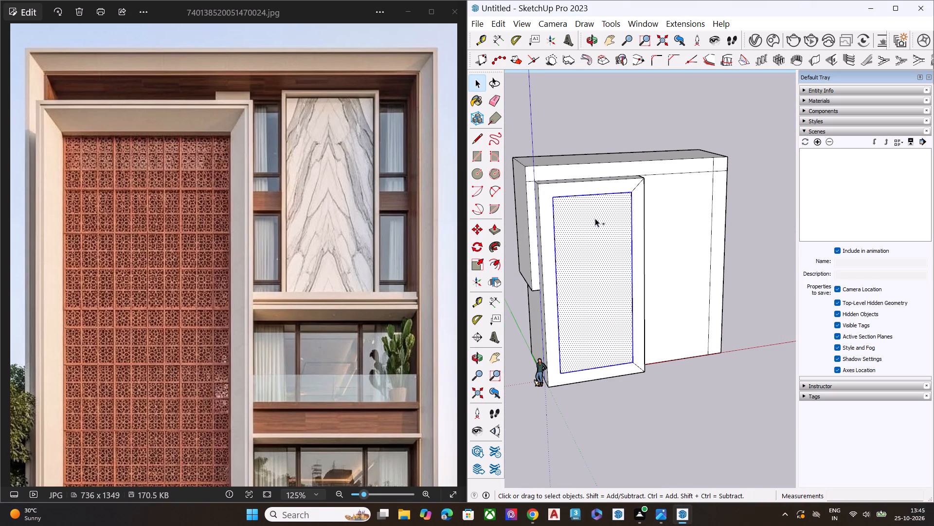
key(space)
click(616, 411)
Draw two diagonals about 3' 3" long joining the border's upper-left and lower-left inner corners to the panel's outer corners.
middle_drag(628, 390, 438, 318)
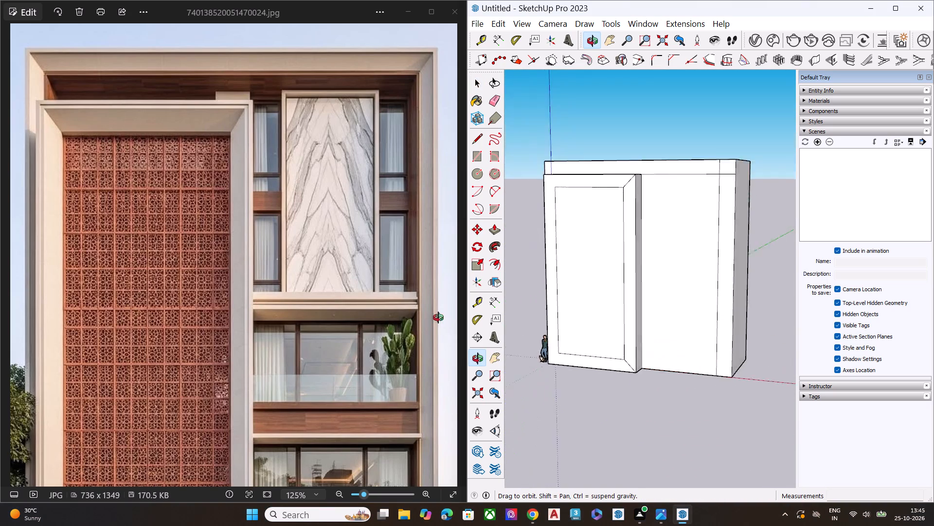
middle_drag(438, 318, 448, 257)
scroll(533, 139, up, 6)
key(l)
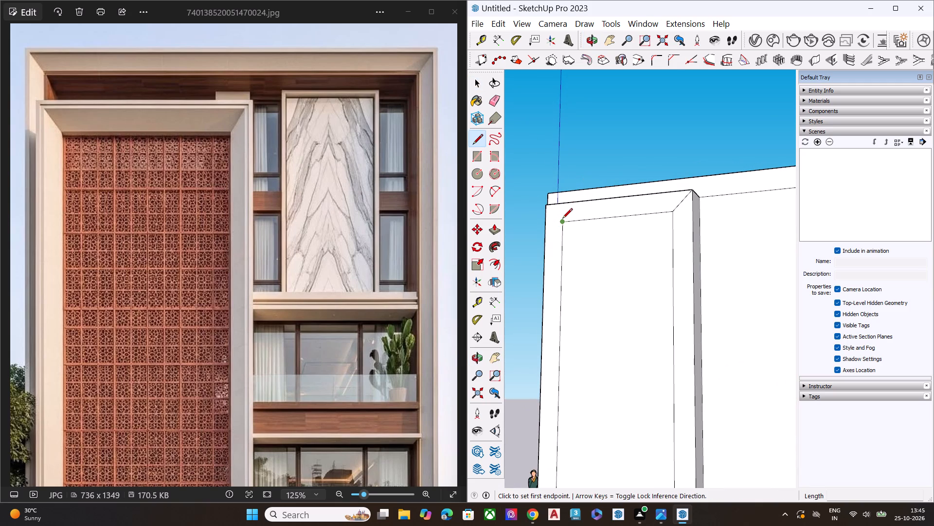
click(562, 221)
click(546, 207)
scroll(575, 191, down, 7)
scroll(558, 348, up, 4)
scroll(551, 359, down, 1)
scroll(550, 360, up, 4)
click(577, 337)
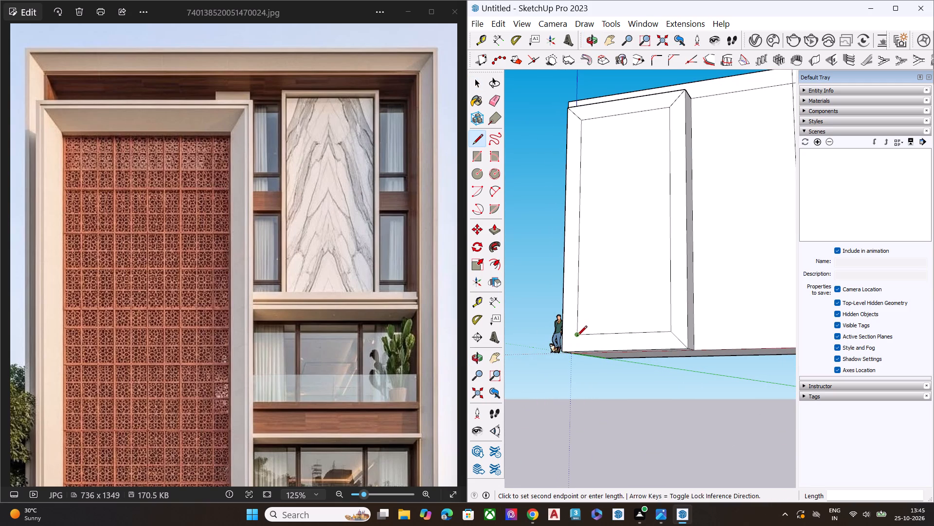
click(564, 352)
key(space)
Move the projecting panel's inner face about 1' 6" back into the panel so the border splays inward.
middle_drag(563, 368, 649, 416)
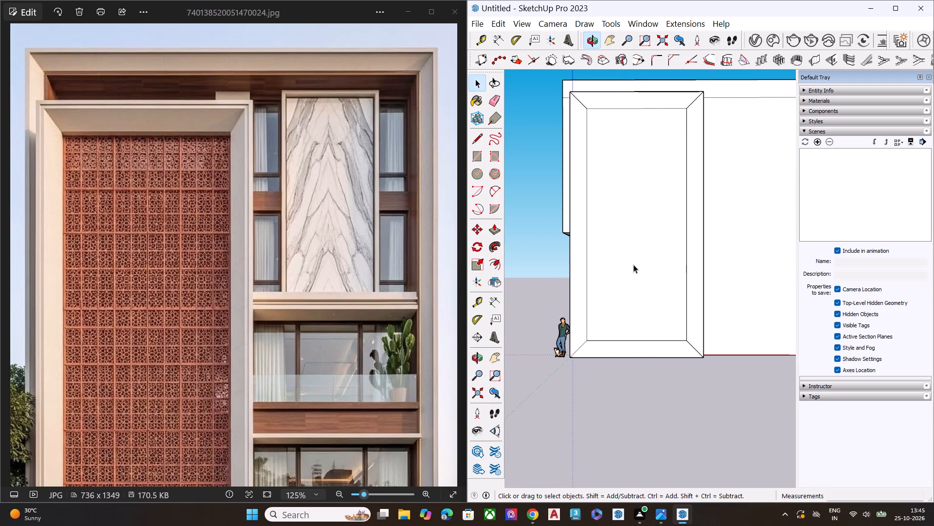
double_click(633, 264)
middle_drag(614, 254, 583, 382)
key(m)
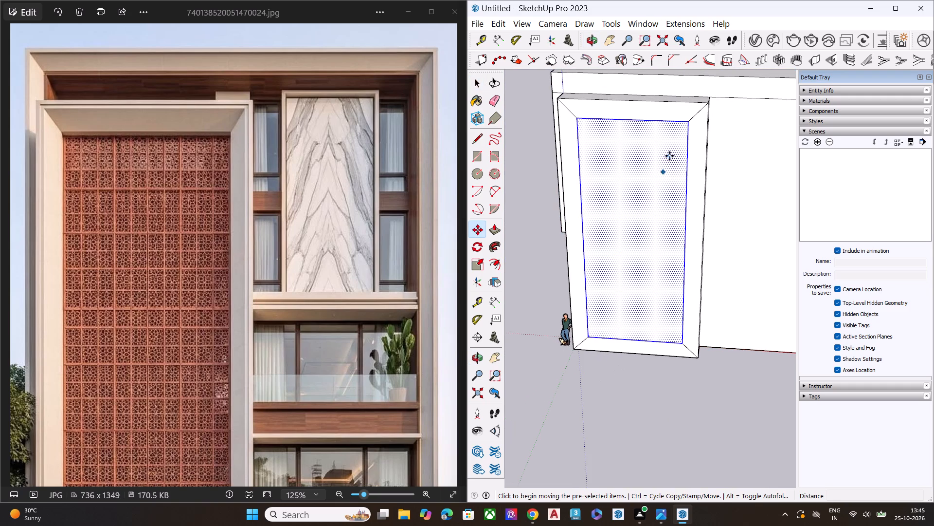
click(690, 123)
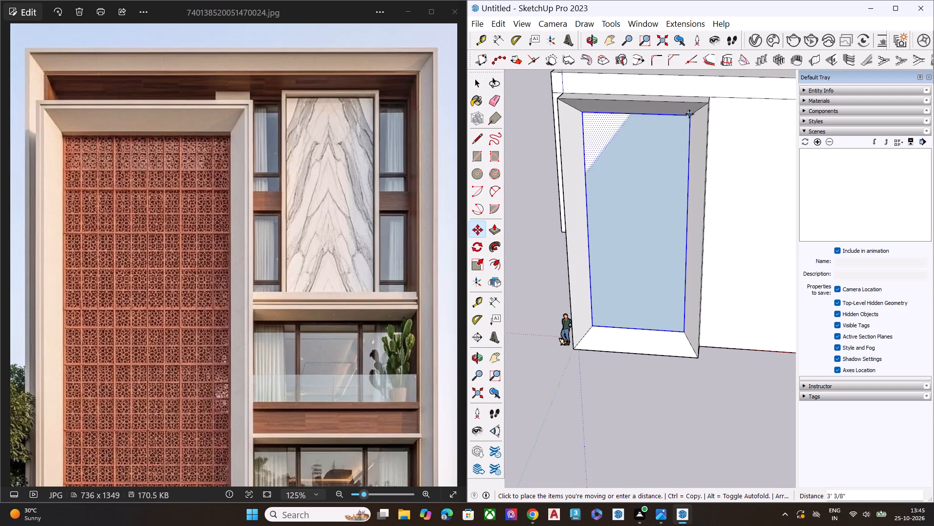
middle_drag(689, 114, 475, 165)
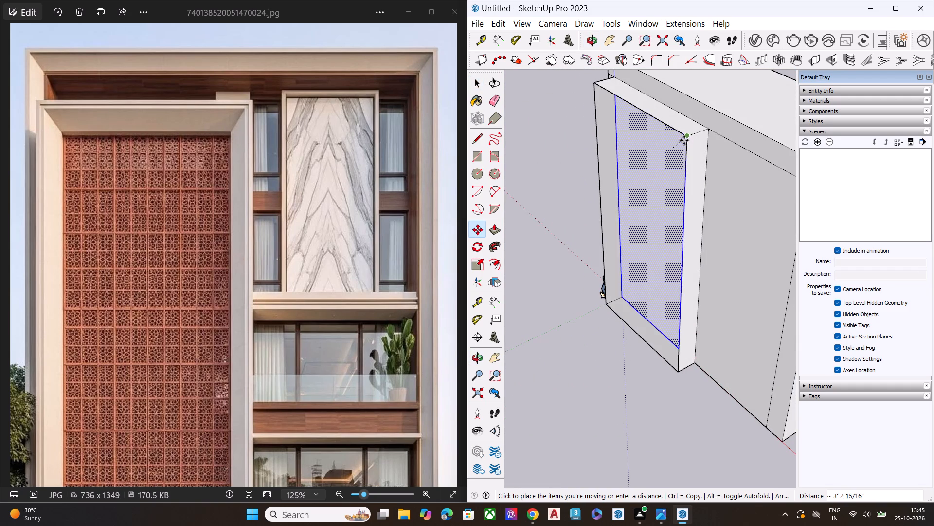
middle_drag(680, 141, 683, 40)
scroll(675, 104, up, 6)
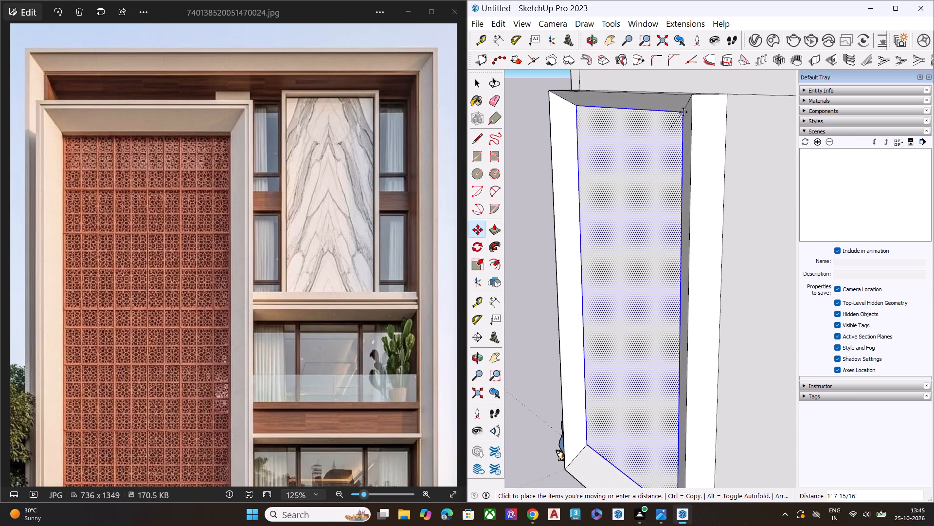
middle_drag(682, 121, 701, 45)
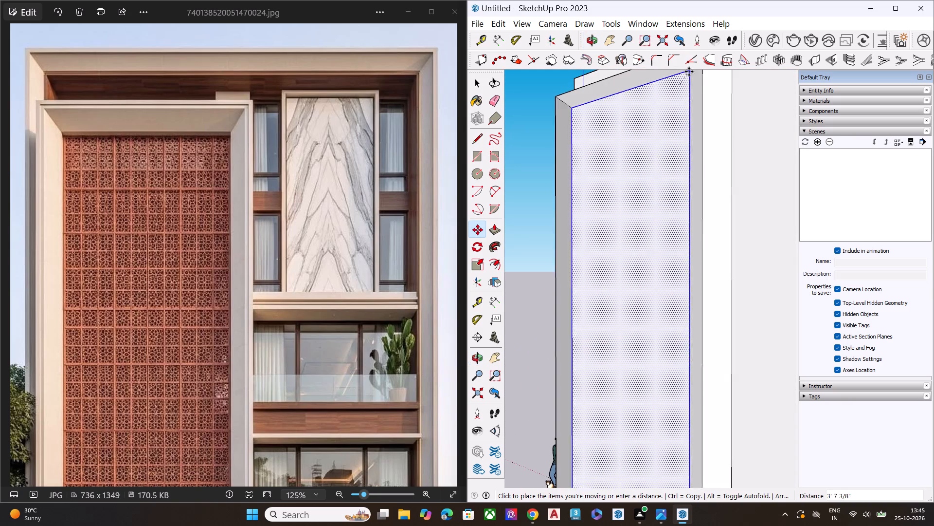
scroll(685, 91, down, 3)
scroll(686, 92, up, 1)
scroll(686, 95, down, 2)
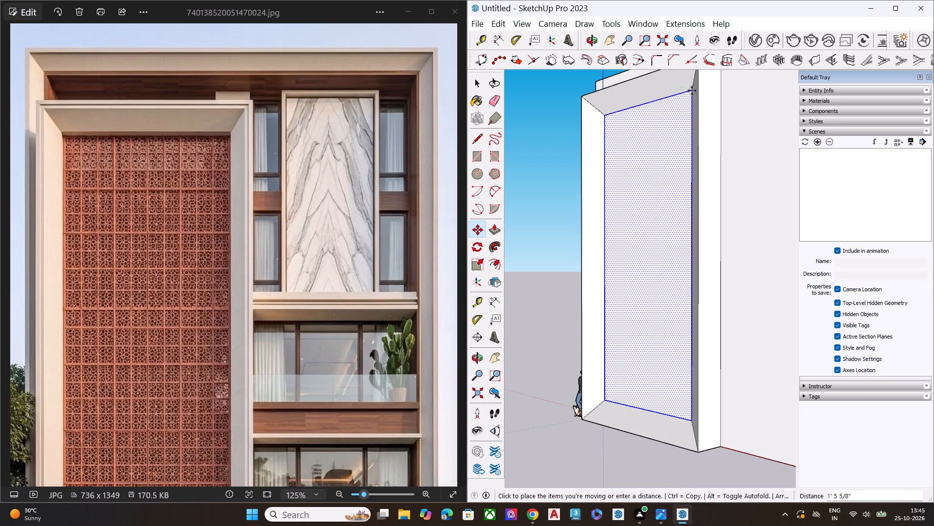
click(692, 93)
key(space)
Examine the recessed border and the projecting panel's sides from several angles.
scroll(595, 217, down, 3)
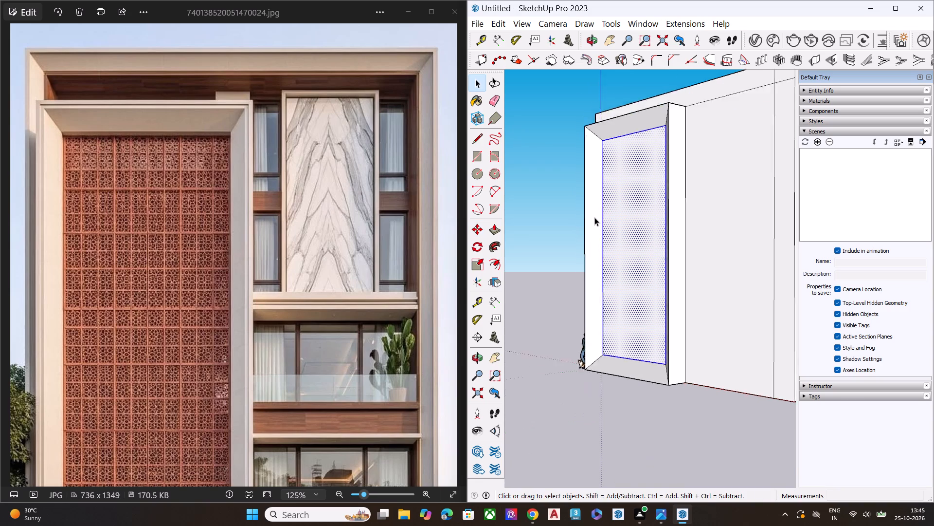
scroll(594, 217, down, 2)
middle_drag(618, 264, 852, 260)
scroll(660, 380, up, 1)
click(658, 388)
scroll(606, 266, down, 5)
middle_drag(611, 285, 886, 211)
scroll(652, 186, up, 4)
scroll(652, 195, down, 1)
scroll(652, 196, up, 5)
middle_drag(680, 208, 597, 192)
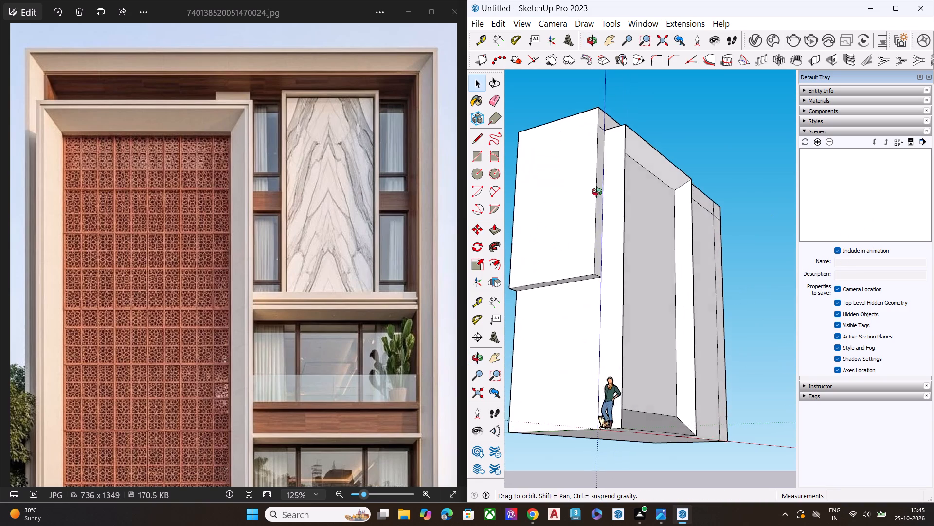
middle_drag(597, 192, 510, 183)
scroll(551, 117, up, 4)
middle_drag(547, 160, 528, 224)
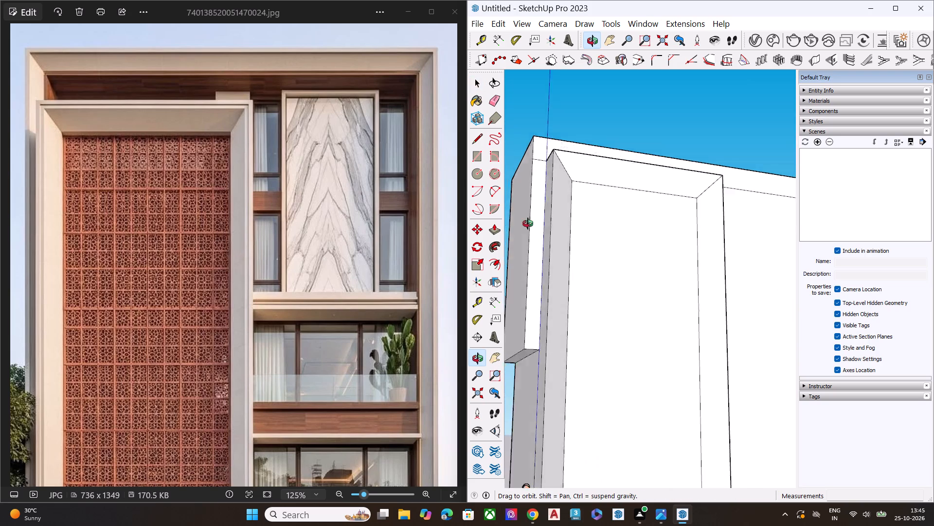
middle_drag(528, 224, 557, 366)
scroll(546, 150, up, 3)
scroll(546, 149, down, 1)
scroll(546, 149, up, 6)
scroll(554, 193, down, 4)
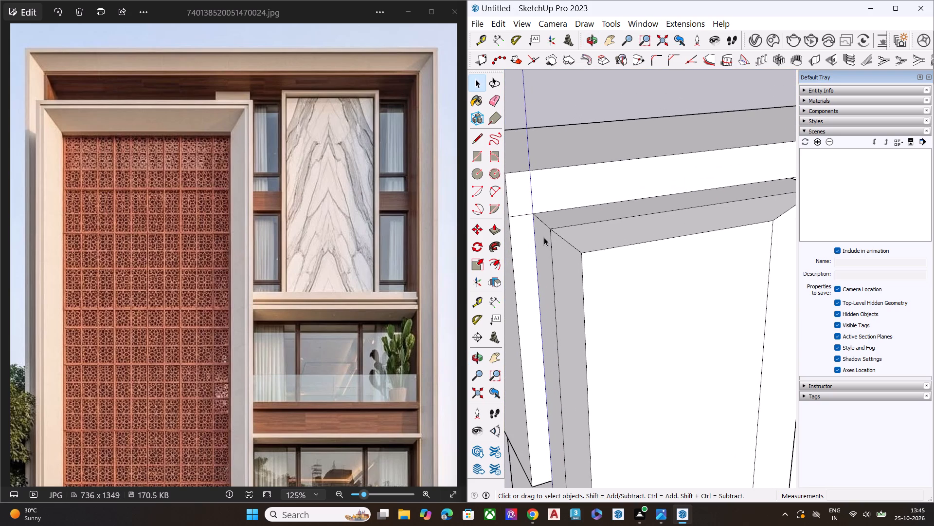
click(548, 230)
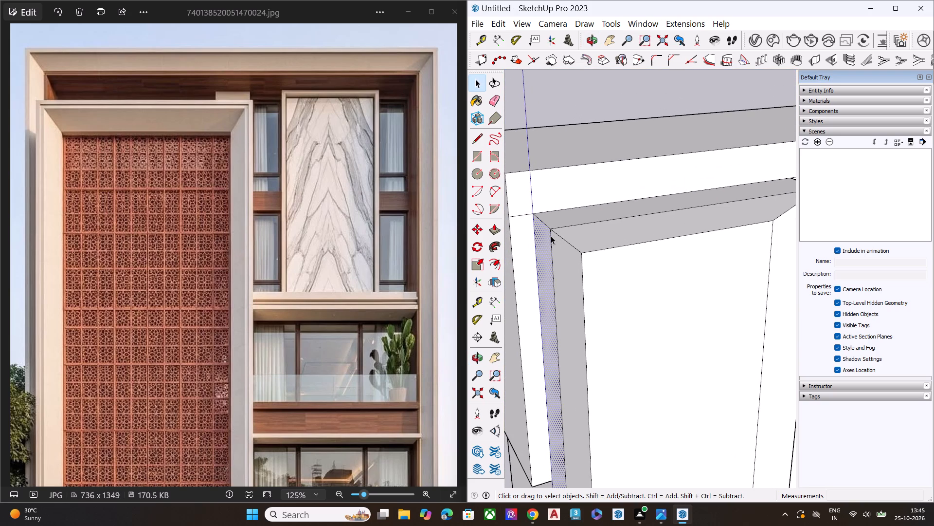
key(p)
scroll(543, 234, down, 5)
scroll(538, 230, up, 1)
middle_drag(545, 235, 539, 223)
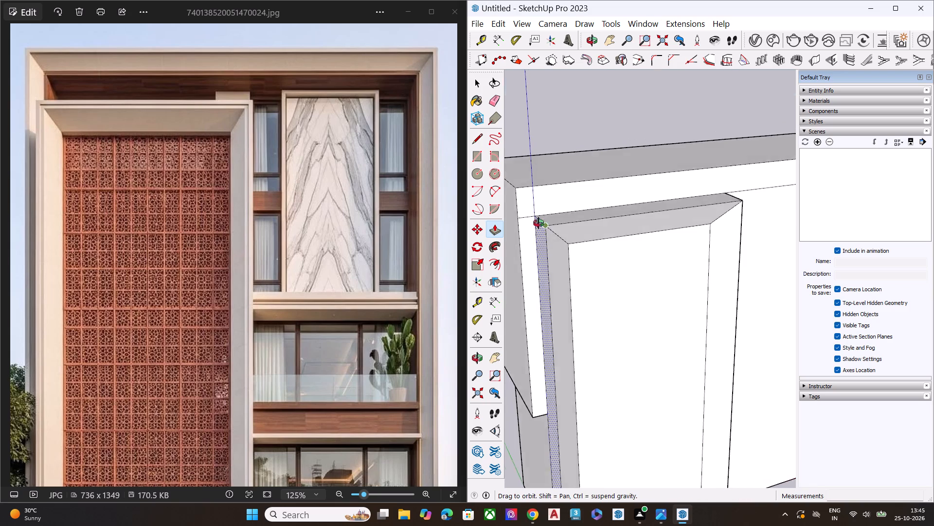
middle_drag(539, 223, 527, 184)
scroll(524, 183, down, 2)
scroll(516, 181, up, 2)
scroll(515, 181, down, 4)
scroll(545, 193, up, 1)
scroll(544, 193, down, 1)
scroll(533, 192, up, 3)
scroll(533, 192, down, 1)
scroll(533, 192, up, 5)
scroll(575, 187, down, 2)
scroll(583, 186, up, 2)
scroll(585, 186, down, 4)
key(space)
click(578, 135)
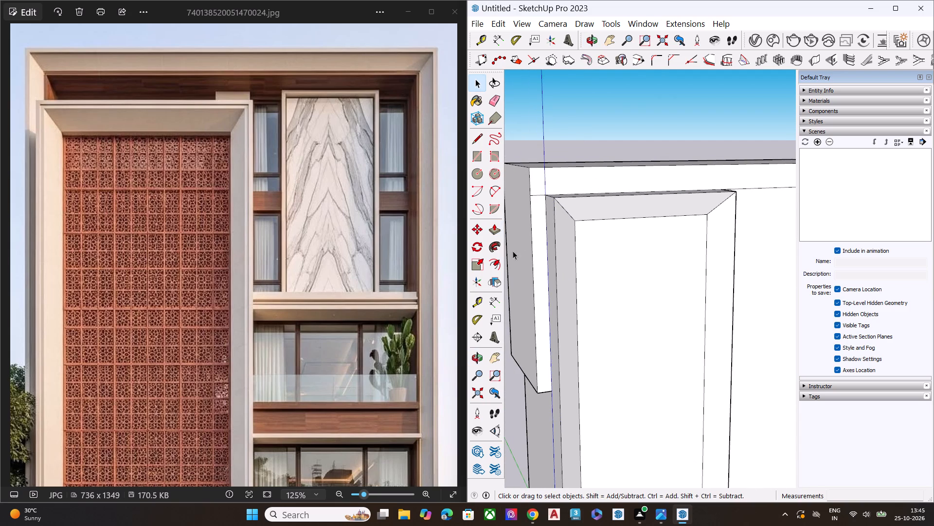
Push/Pull the side face of the wall's upper-left strip outward about 5 3/4".
click(517, 263)
key(p)
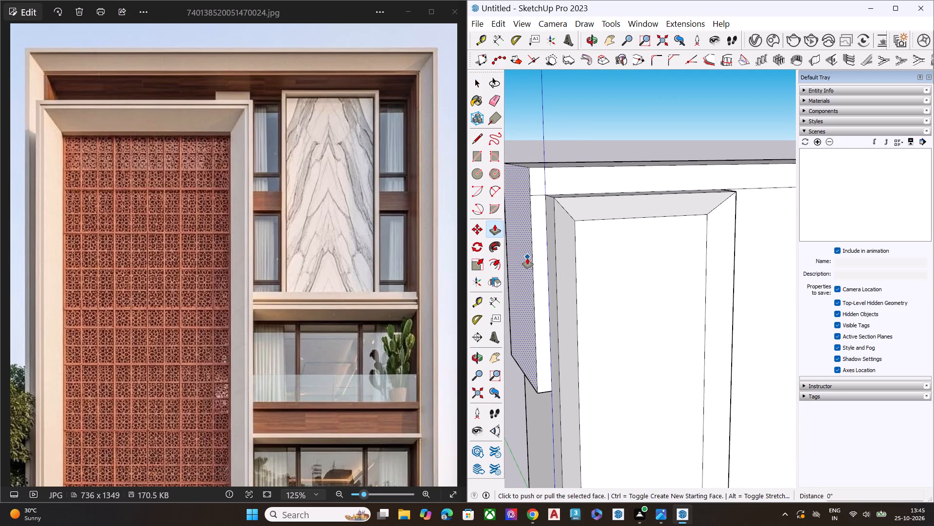
click(527, 258)
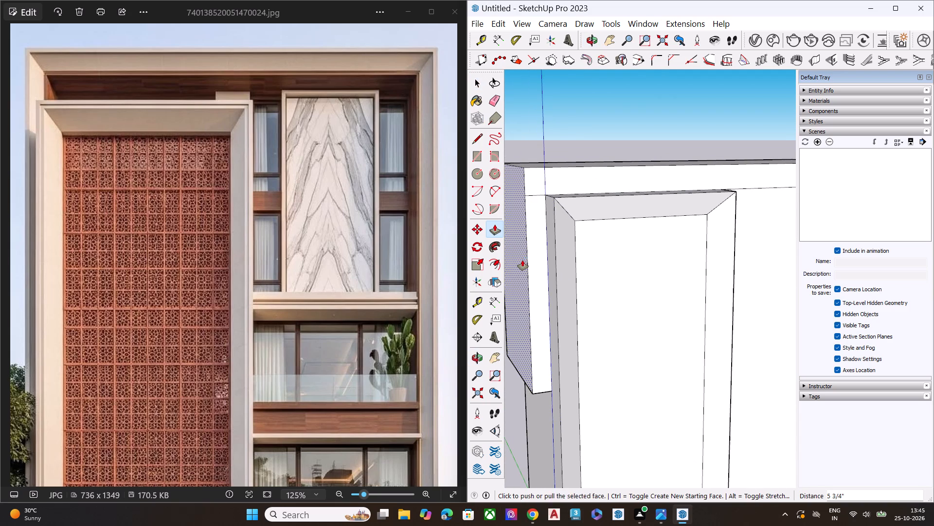
click(522, 260)
key(space)
click(598, 113)
Draw a diagonal about 3' 1" across the frame's upper-left corner, from inner to outer corner, and delete the short horizontal edge there.
middle_drag(600, 248, 497, 316)
middle_drag(521, 172, 539, 142)
scroll(539, 142, up, 6)
key(l)
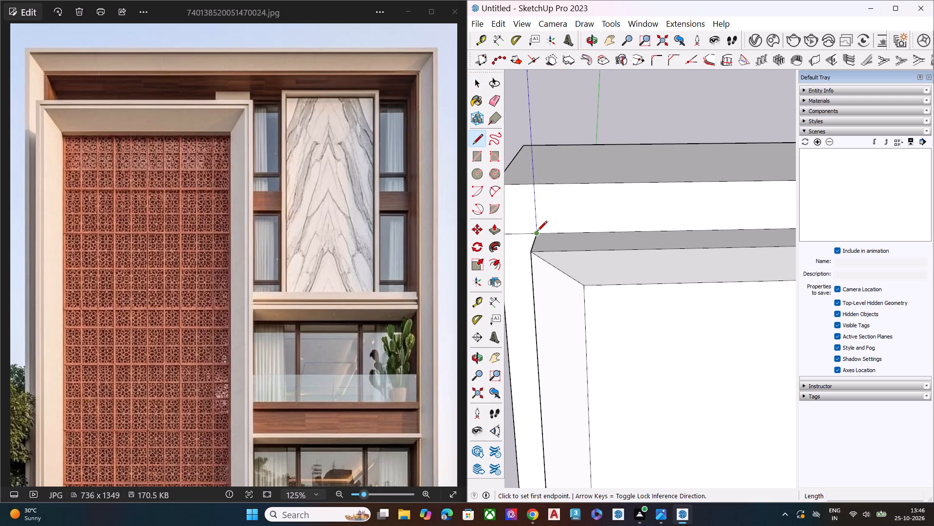
click(537, 232)
scroll(537, 194, down, 7)
click(518, 191)
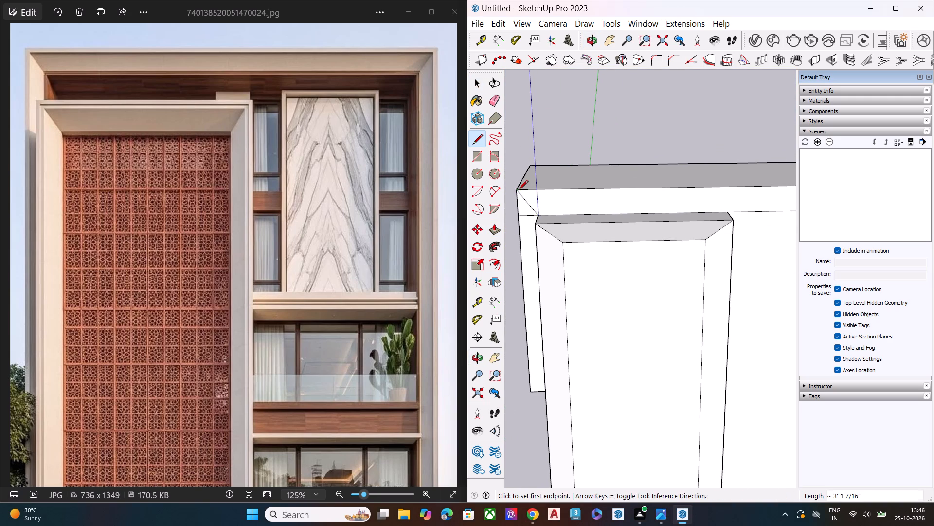
key(space)
click(530, 215)
key(Delete)
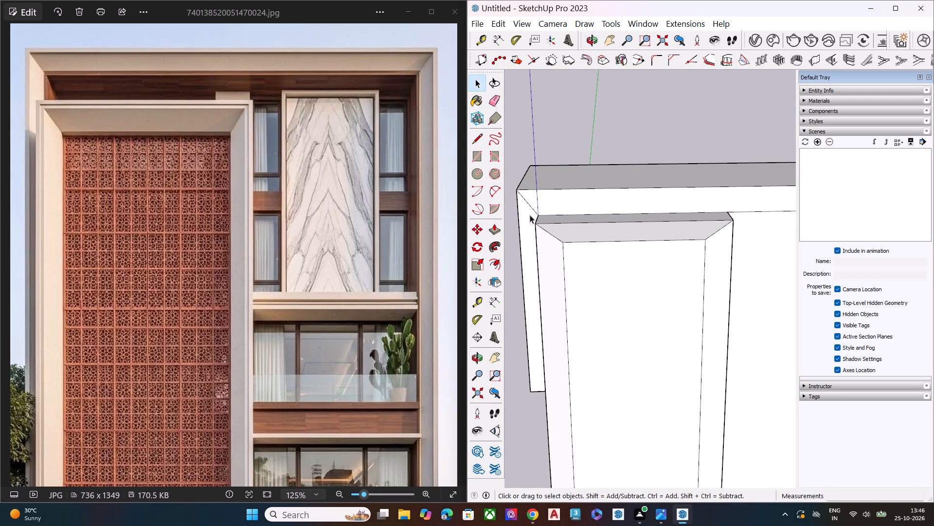
Examine the frame's top band and mitred upper-left corner, checking how its faces are split.
scroll(536, 215, down, 5)
middle_drag(572, 231, 398, 232)
scroll(577, 167, up, 6)
scroll(590, 169, down, 1)
scroll(590, 169, up, 3)
click(540, 214)
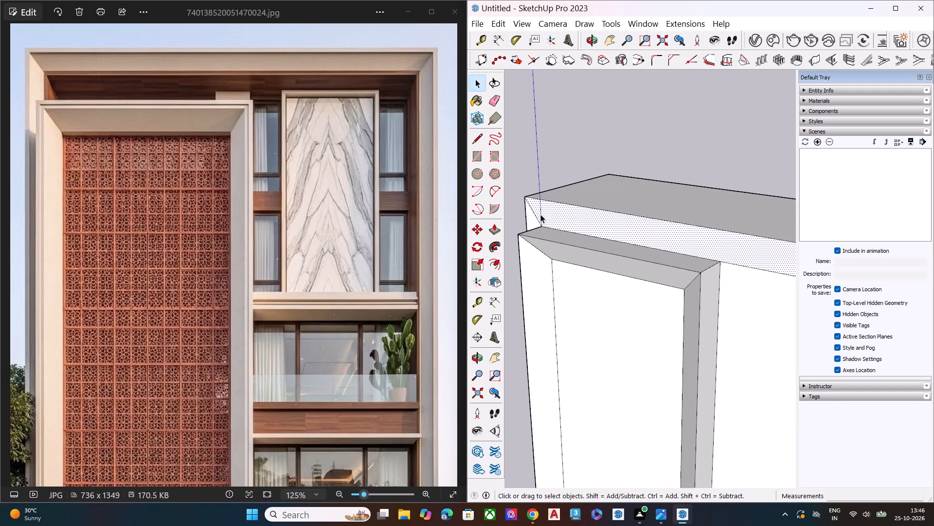
click(540, 214)
scroll(533, 138, down, 1)
scroll(534, 138, up, 1)
scroll(535, 137, down, 5)
click(591, 129)
Draw a diagonal about 3' 9" from the frame's upper-right inner corner to its outer corner.
scroll(552, 151, down, 5)
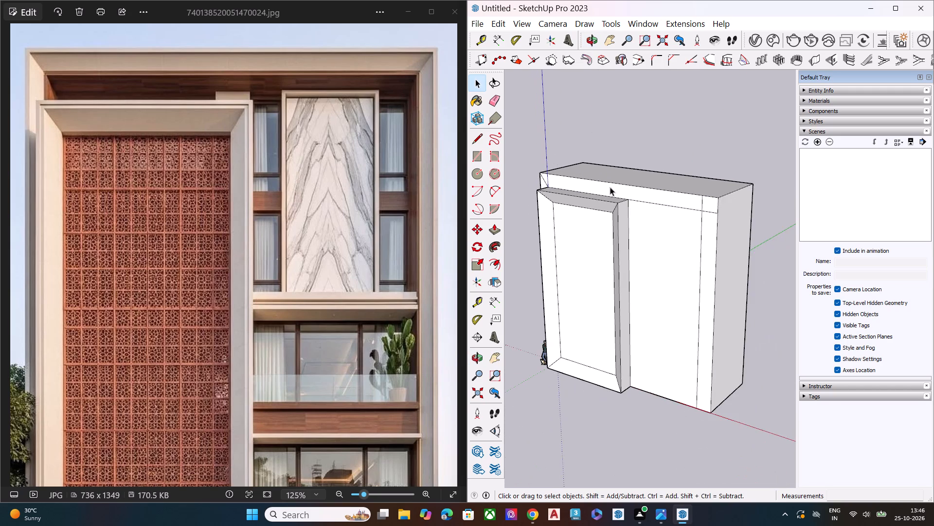
middle_drag(694, 206, 742, 182)
scroll(742, 182, up, 4)
key(l)
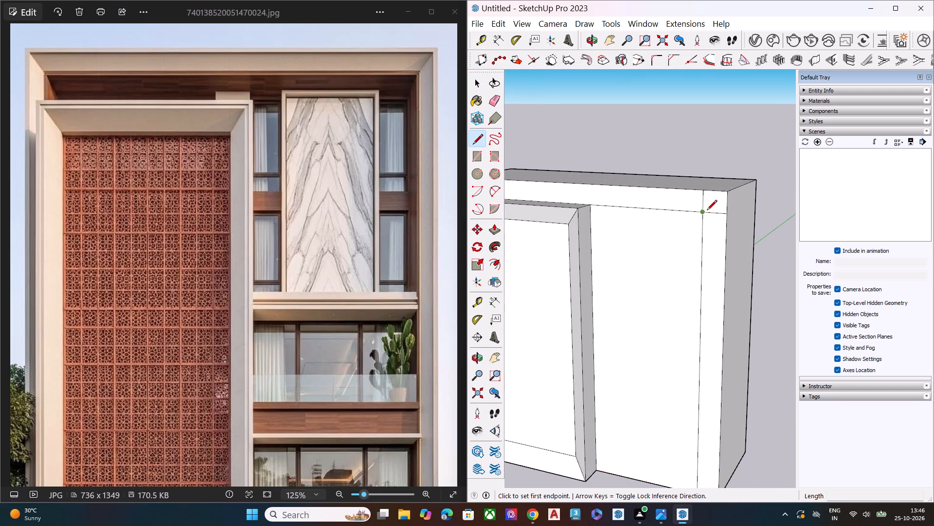
scroll(444, 218, down, 6)
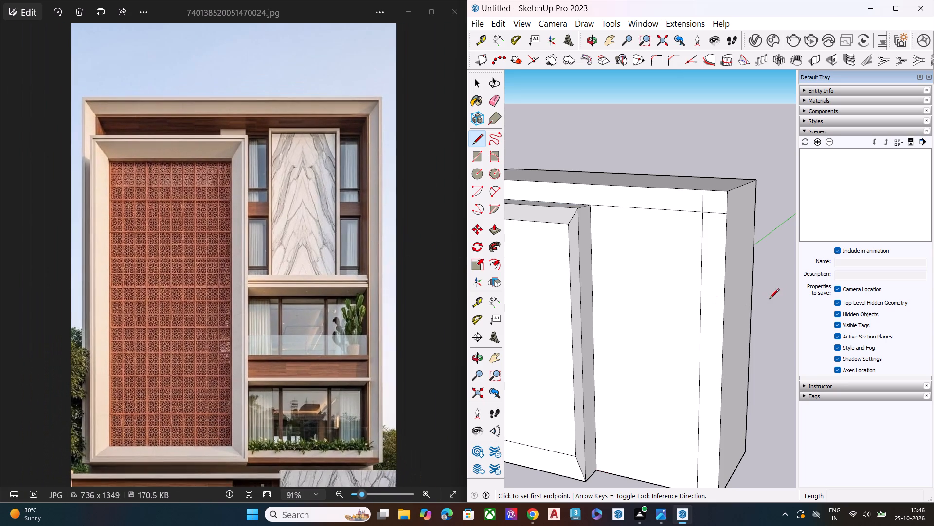
scroll(699, 320, down, 1)
middle_drag(699, 319, 711, 281)
click(705, 211)
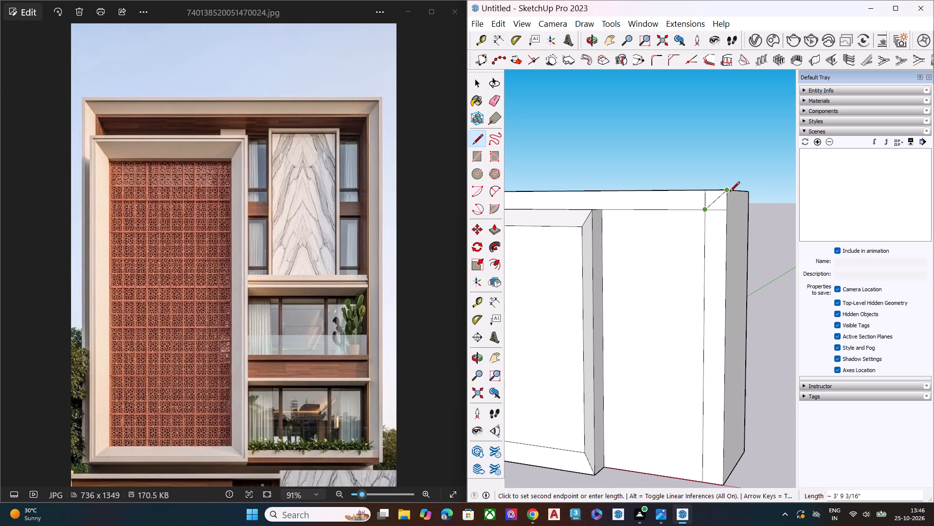
click(730, 192)
key(space)
Erase the two short edges beside the diagonal at the frame's upper-right corner, leaving only the mitre line.
scroll(682, 241, down, 6)
middle_drag(680, 348, 737, 256)
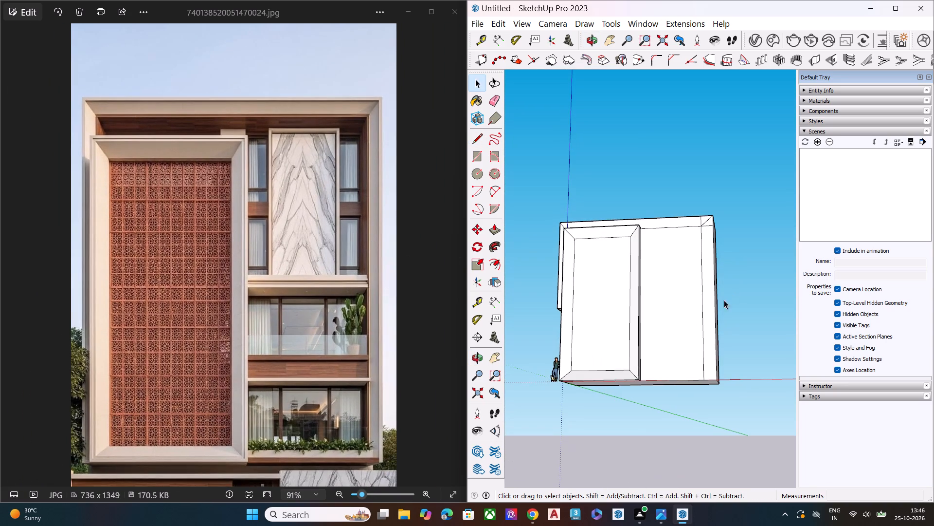
scroll(704, 218, up, 7)
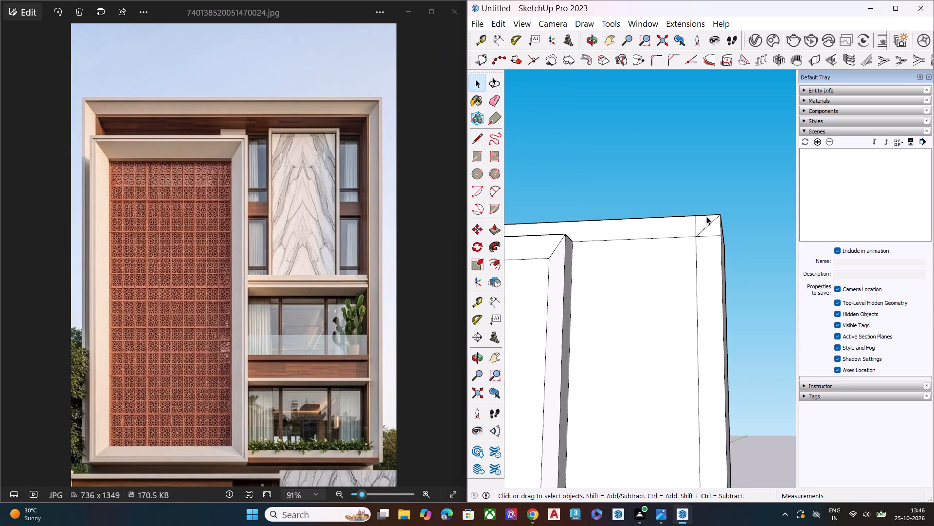
middle_drag(694, 244, 652, 323)
scroll(677, 324, up, 1)
key(e)
scroll(694, 244, up, 5)
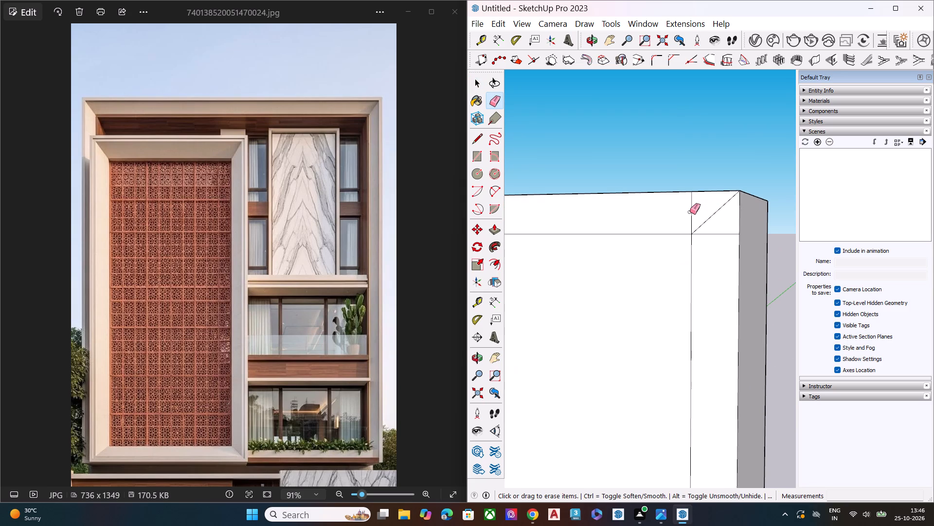
click(691, 211)
click(716, 234)
key(space)
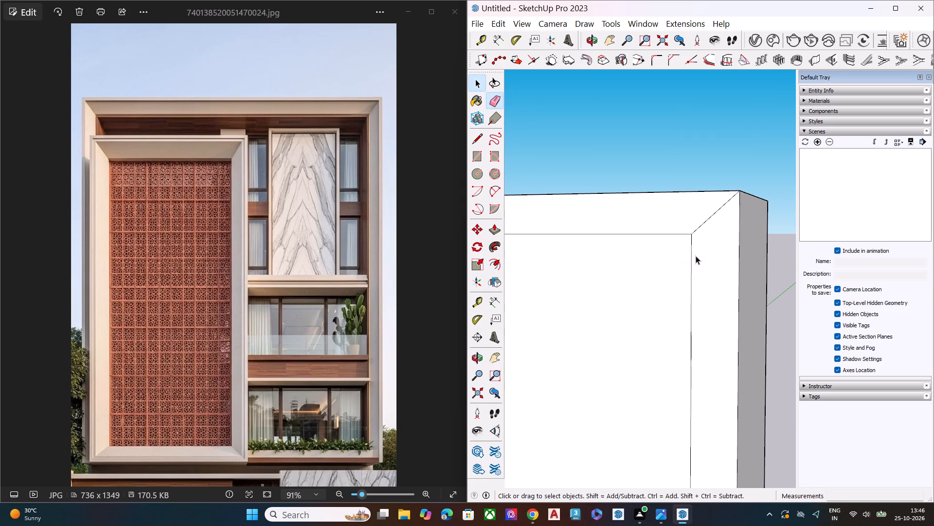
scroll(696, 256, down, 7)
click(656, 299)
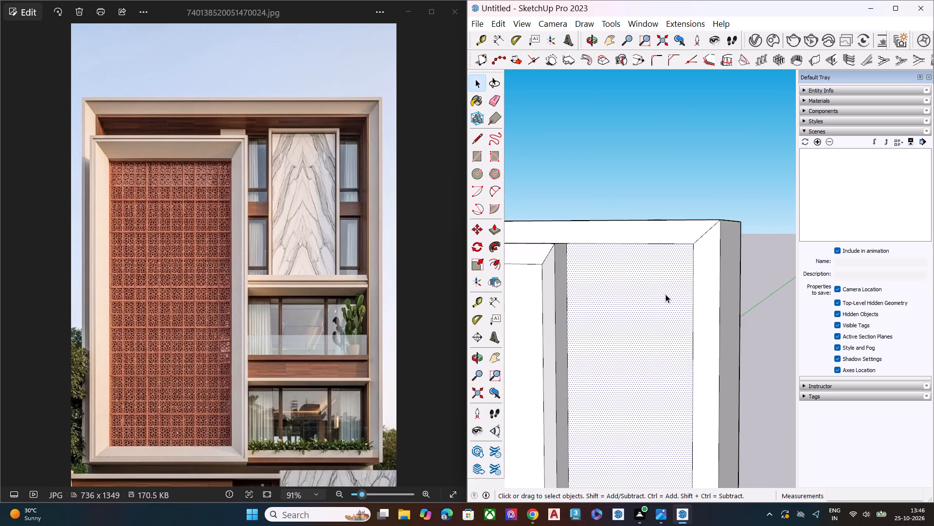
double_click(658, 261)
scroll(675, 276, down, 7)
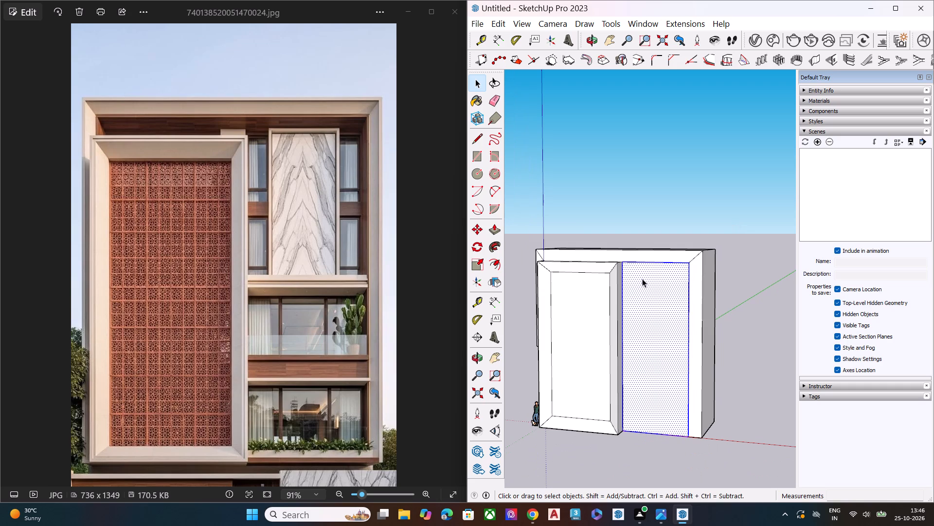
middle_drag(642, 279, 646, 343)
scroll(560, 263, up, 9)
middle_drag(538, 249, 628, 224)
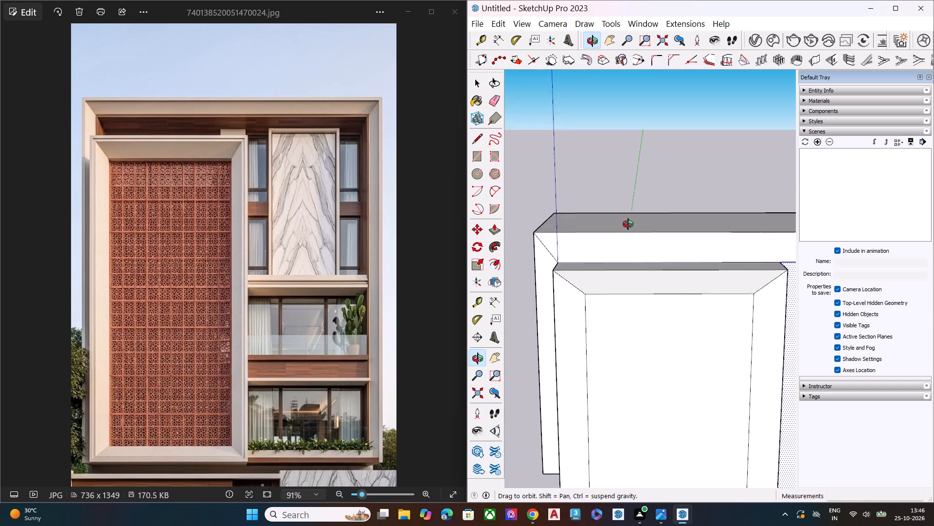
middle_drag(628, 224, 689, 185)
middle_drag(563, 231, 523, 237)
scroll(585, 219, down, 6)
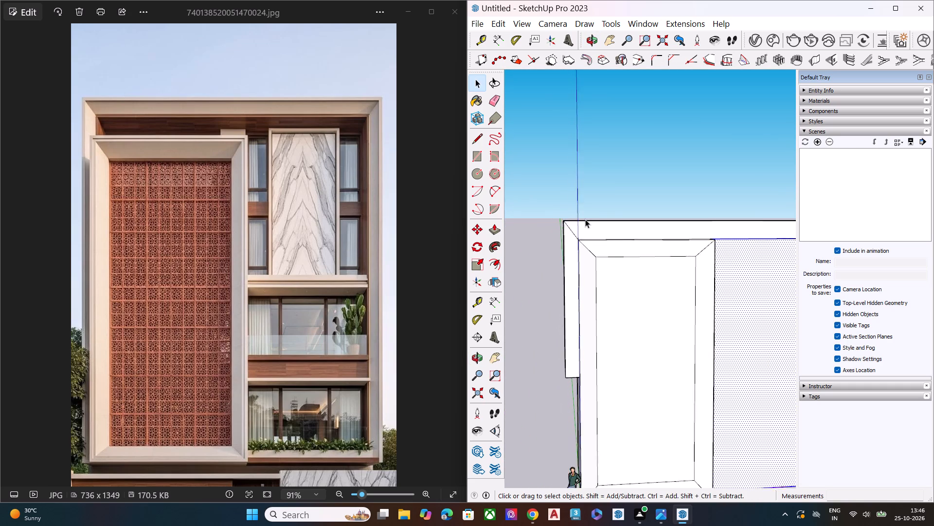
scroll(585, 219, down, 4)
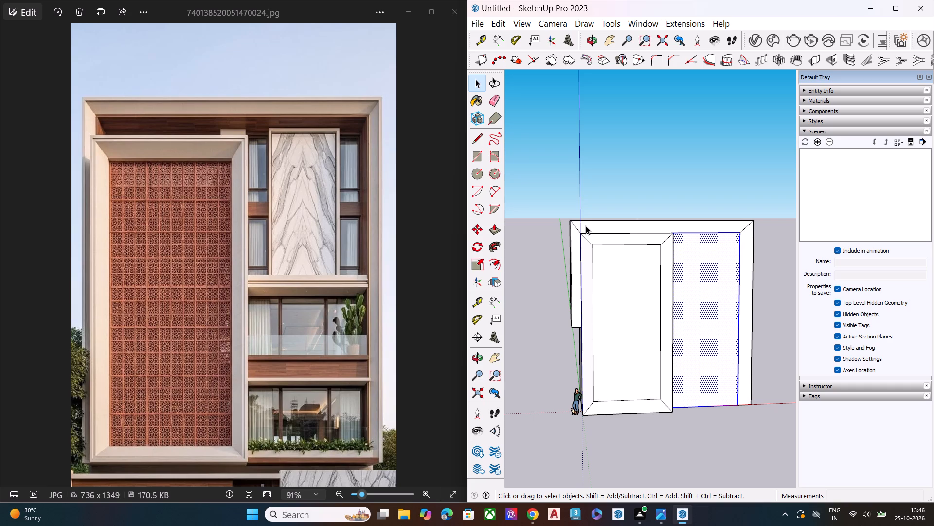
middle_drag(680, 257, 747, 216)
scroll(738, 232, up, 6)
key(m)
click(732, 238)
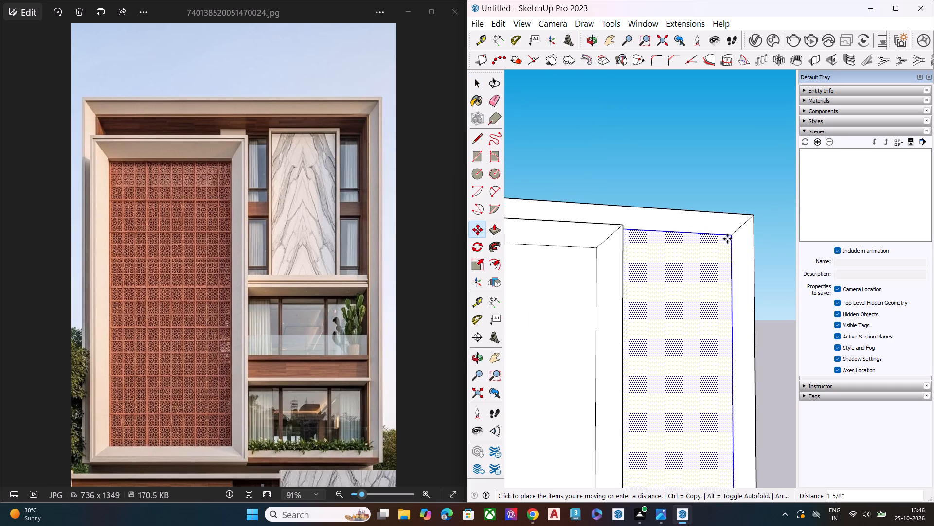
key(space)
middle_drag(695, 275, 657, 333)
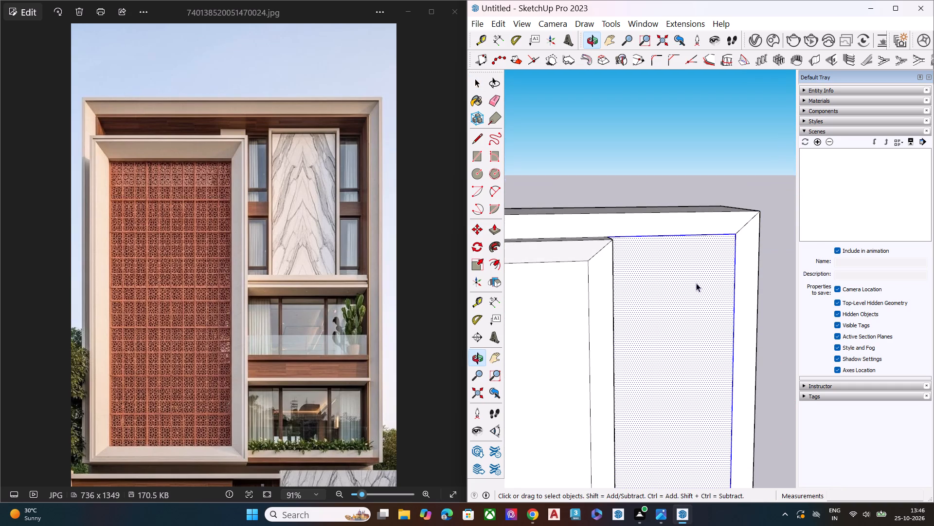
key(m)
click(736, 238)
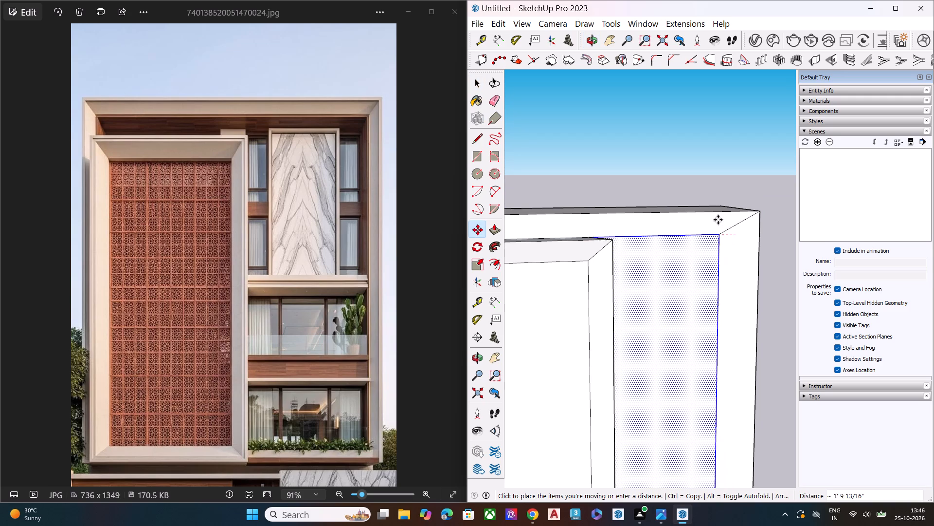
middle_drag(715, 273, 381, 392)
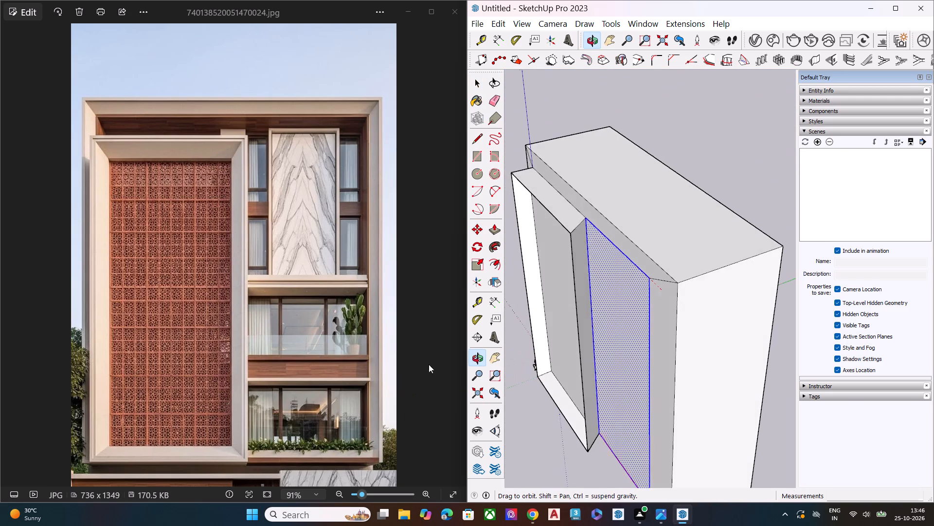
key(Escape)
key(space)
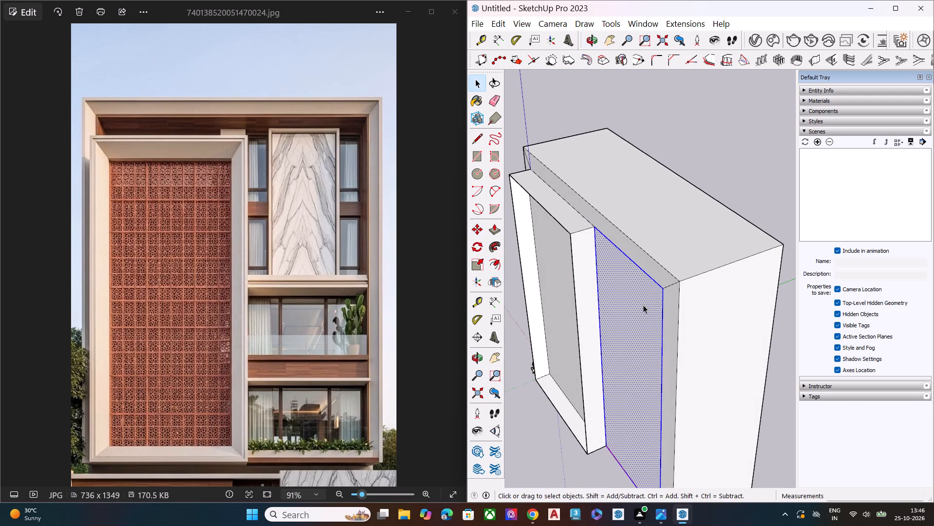
Draw a vertical line about 36' 1" long just right of the projecting panel, from the top band's lower edge to the wall's base.
middle_drag(643, 294, 800, 137)
scroll(611, 207, down, 7)
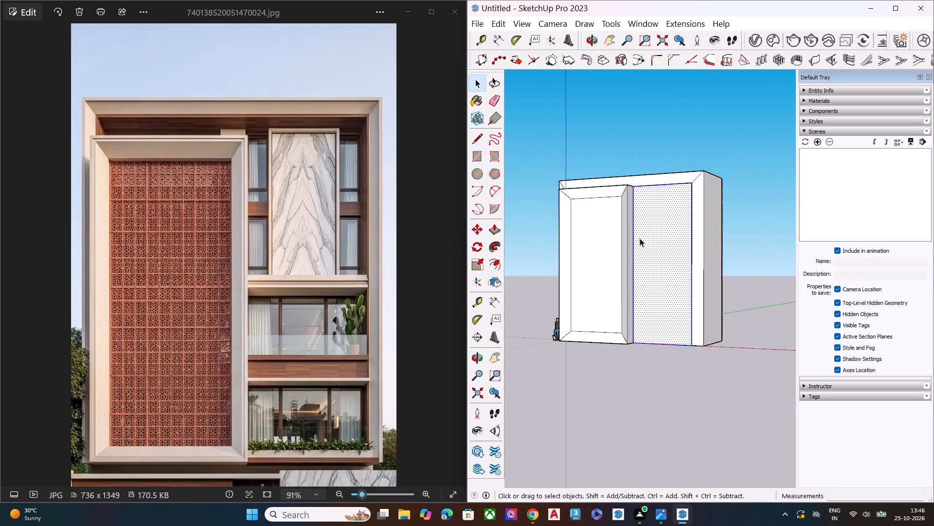
middle_drag(642, 238, 724, 214)
scroll(656, 192, up, 2)
middle_drag(658, 191, 671, 186)
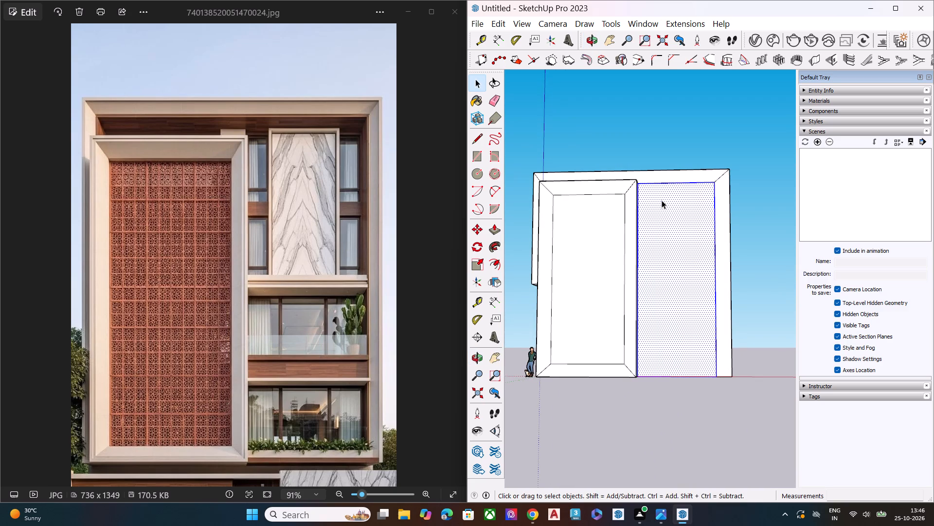
key(l)
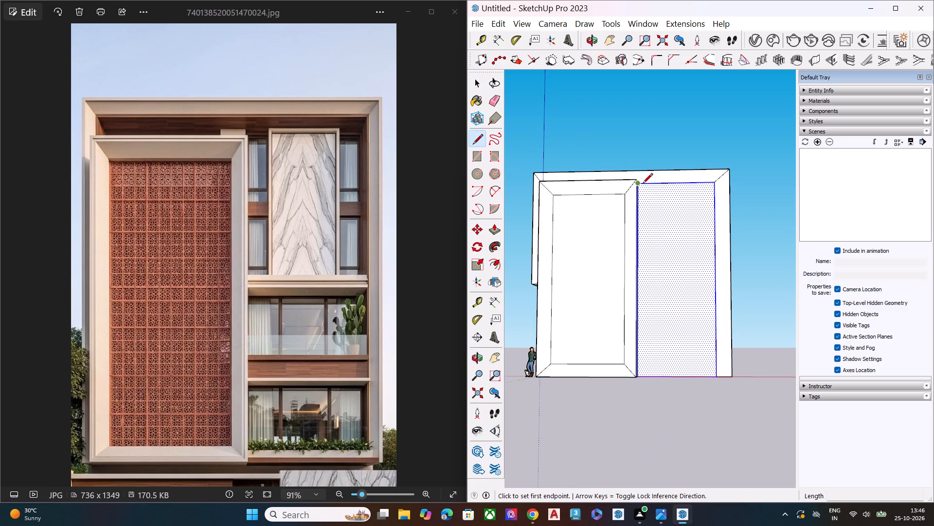
key(space)
click(660, 165)
middle_drag(655, 197, 678, 203)
key(l)
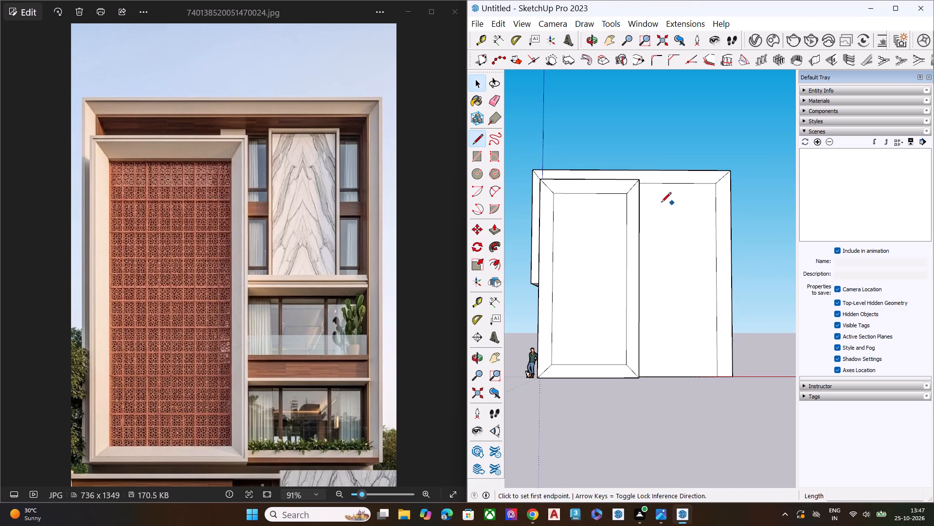
click(647, 183)
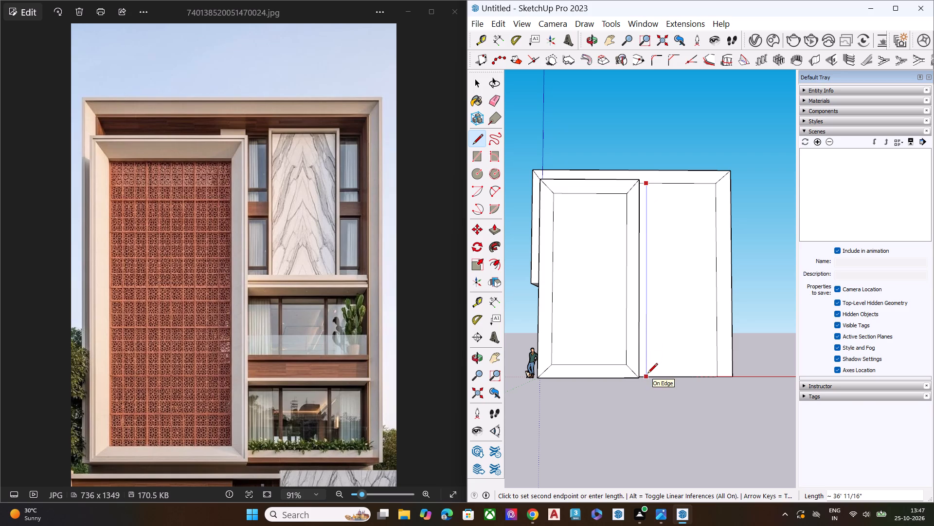
click(647, 374)
key(space)
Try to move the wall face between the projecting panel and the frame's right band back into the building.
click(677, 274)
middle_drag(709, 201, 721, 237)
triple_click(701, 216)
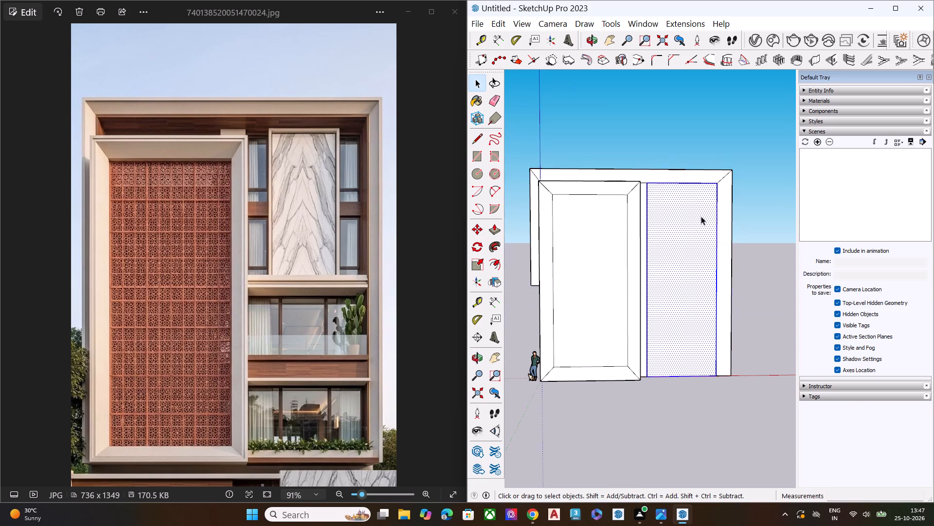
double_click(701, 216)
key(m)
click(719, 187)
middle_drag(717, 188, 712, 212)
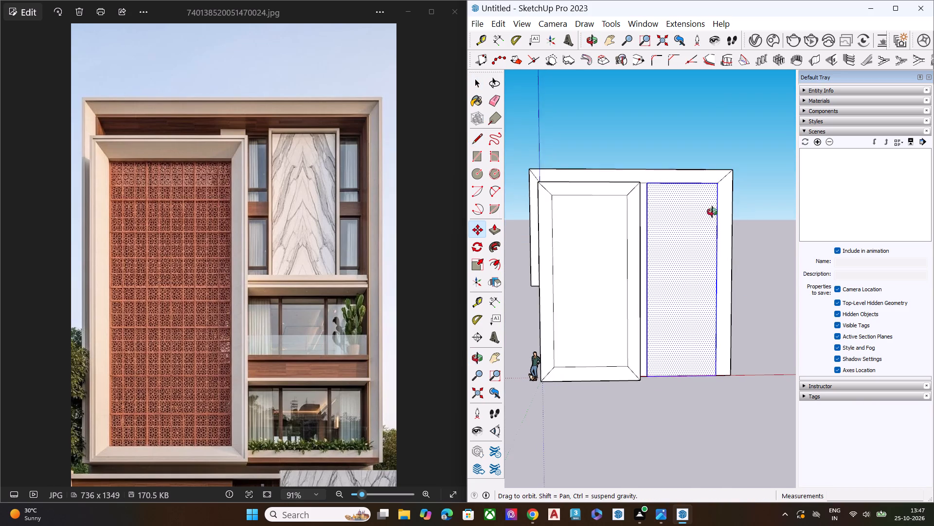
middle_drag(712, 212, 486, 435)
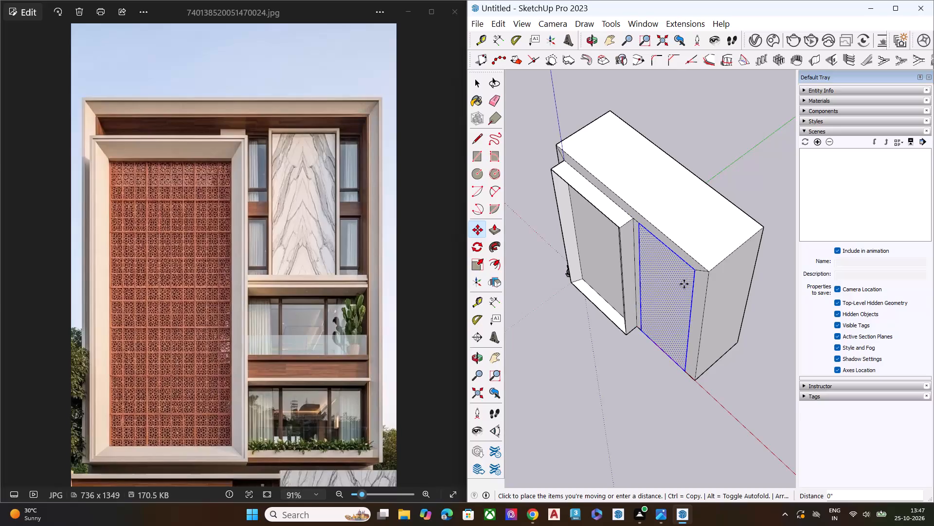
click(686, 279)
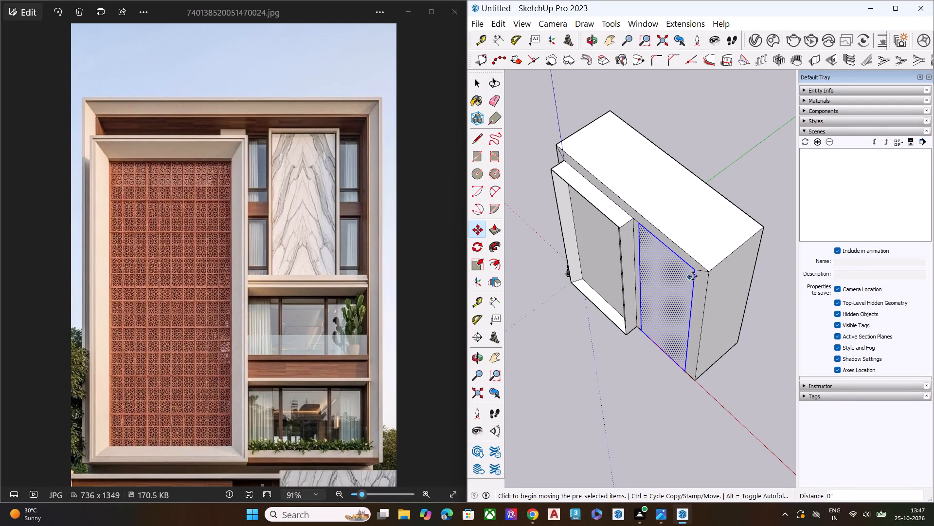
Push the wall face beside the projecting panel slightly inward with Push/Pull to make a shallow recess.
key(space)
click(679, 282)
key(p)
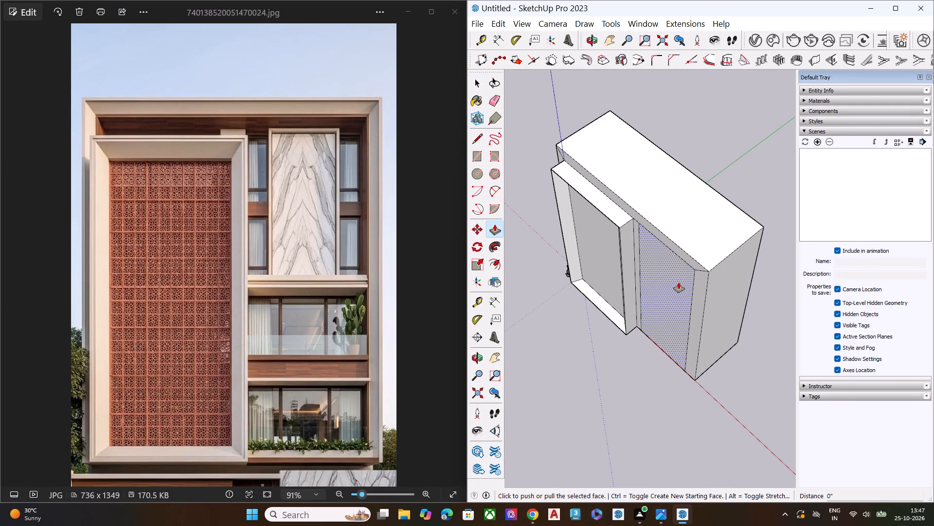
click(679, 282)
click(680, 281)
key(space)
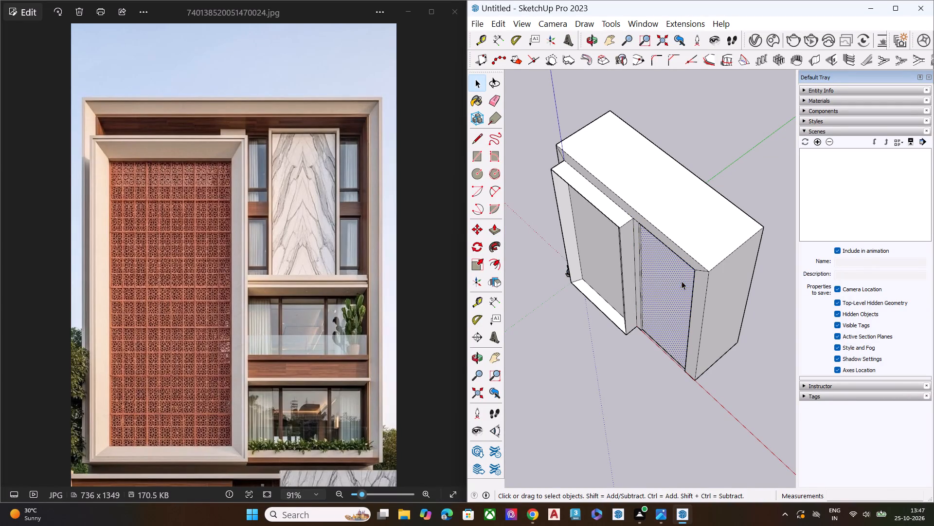
Examine the shallow recess's upper-right corner and how its sides meet the frame's mitre line.
middle_drag(689, 264, 789, 77)
scroll(740, 202, up, 3)
middle_drag(679, 251, 916, 102)
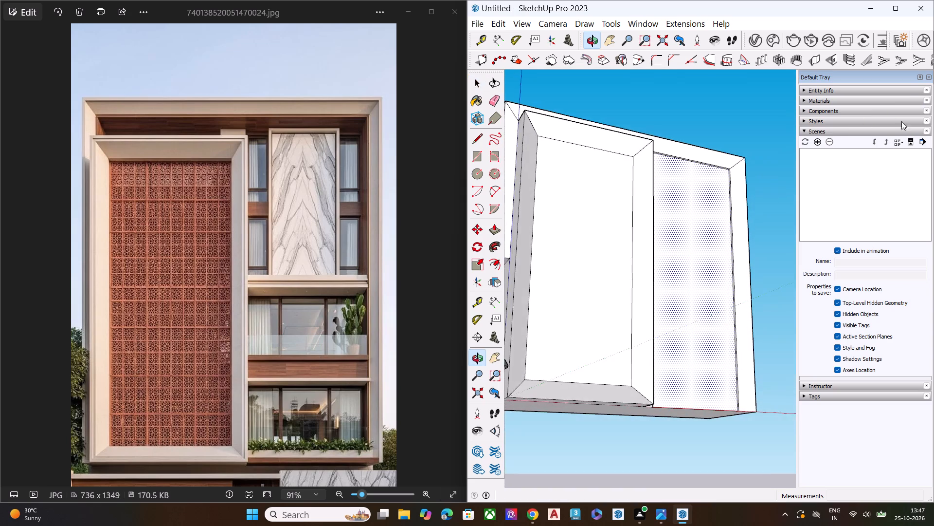
scroll(714, 189, up, 5)
middle_drag(750, 170, 787, 132)
scroll(737, 173, up, 3)
scroll(732, 177, down, 2)
scroll(732, 177, up, 3)
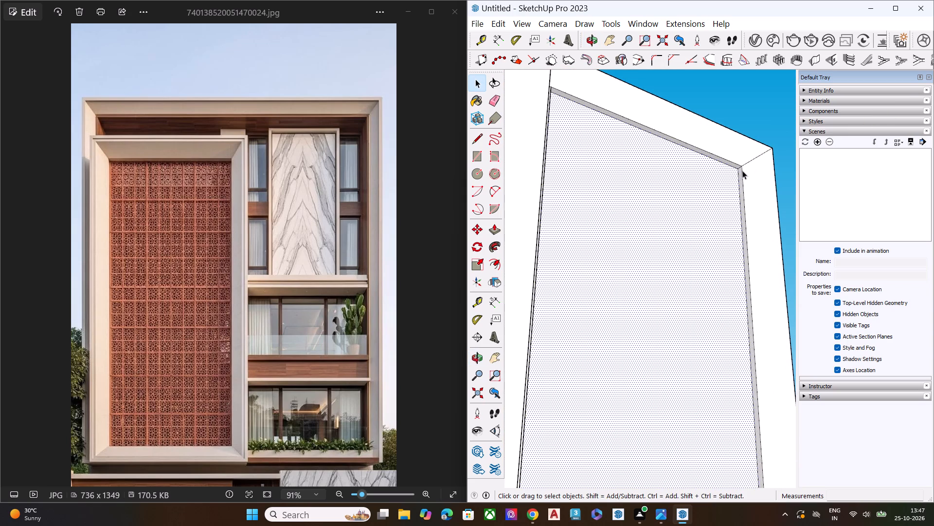
scroll(742, 163, up, 1)
scroll(742, 163, down, 1)
scroll(742, 163, up, 7)
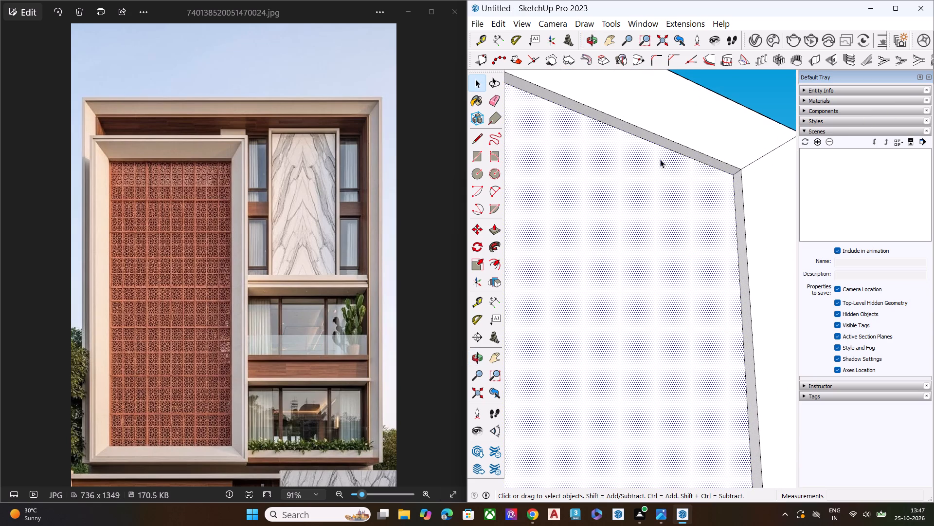
scroll(660, 159, down, 7)
scroll(670, 195, up, 1)
scroll(670, 195, down, 6)
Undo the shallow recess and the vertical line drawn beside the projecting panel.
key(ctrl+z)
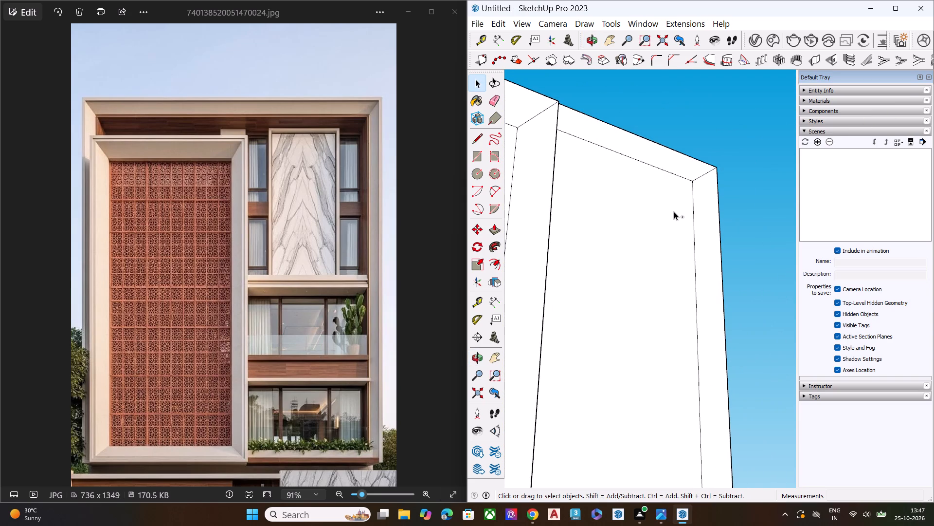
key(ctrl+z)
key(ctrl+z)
Erase the frame's upper-right mitre line, the top band's lower edge and the right band's inner vertical edge.
key(space)
click(708, 171)
key(Delete)
scroll(664, 217, down, 7)
middle_drag(661, 233, 534, 379)
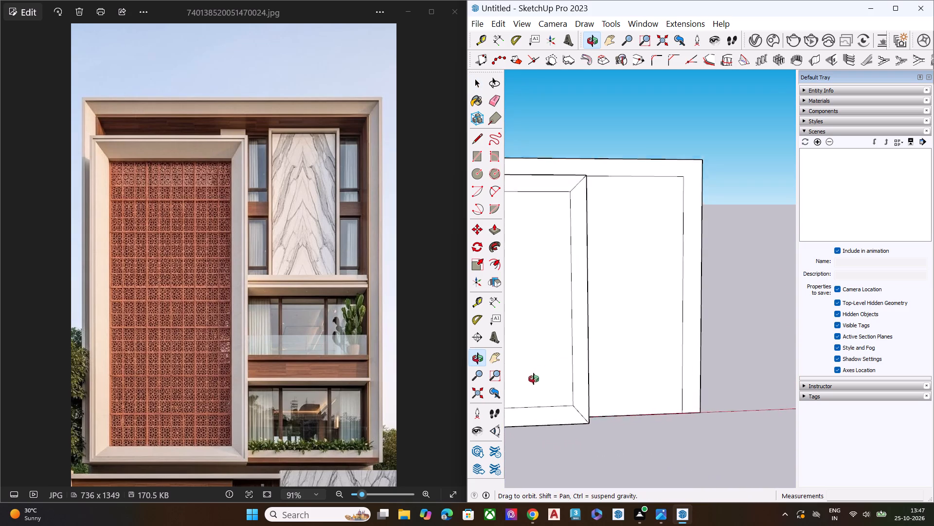
middle_drag(534, 379, 403, 387)
middle_drag(441, 358, 480, 344)
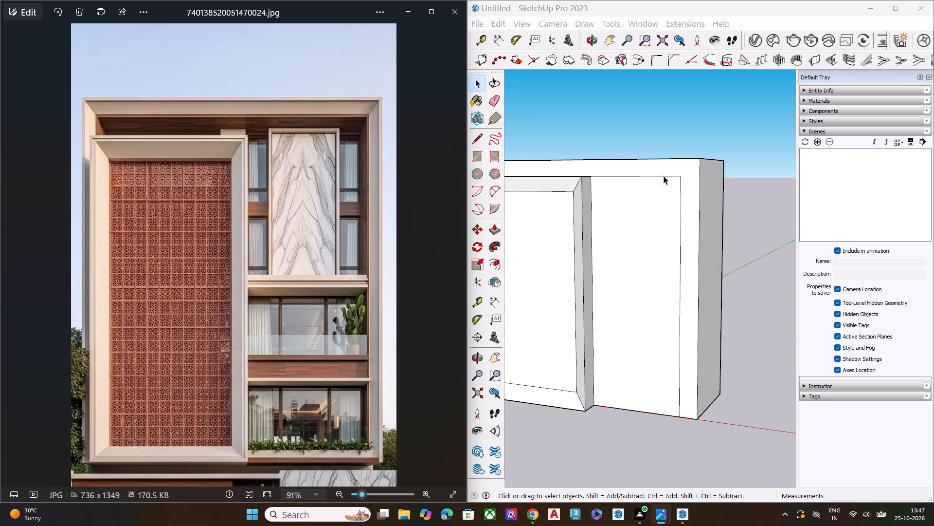
click(664, 176)
key(Delete)
click(680, 192)
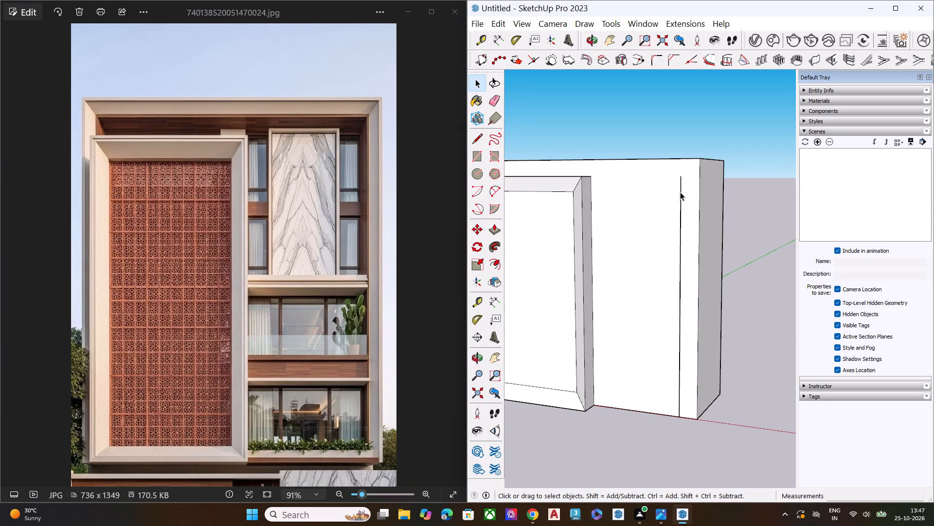
key(Delete)
click(763, 241)
Erase the remaining diagonal mitre line at the front wall's upper-left corner.
middle_drag(630, 279, 699, 224)
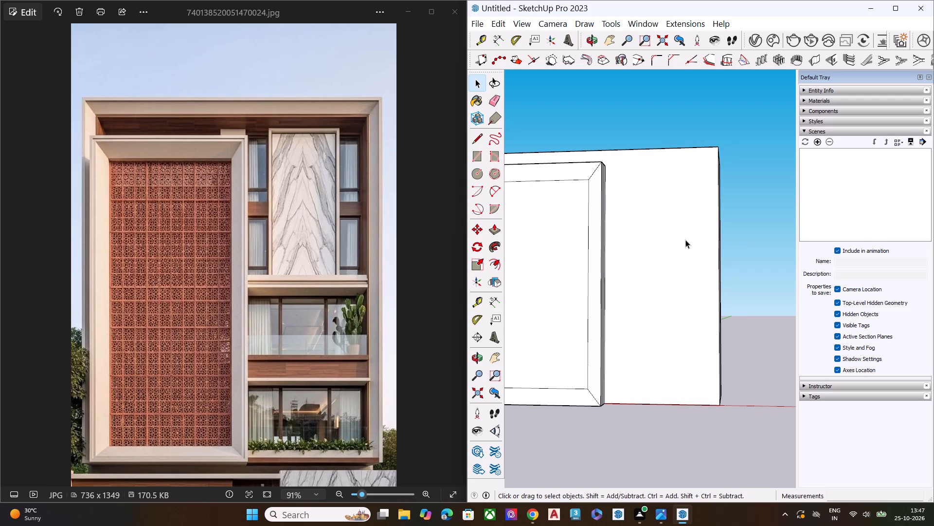
scroll(687, 250, down, 8)
middle_drag(672, 249, 605, 368)
scroll(579, 243, up, 9)
click(600, 202)
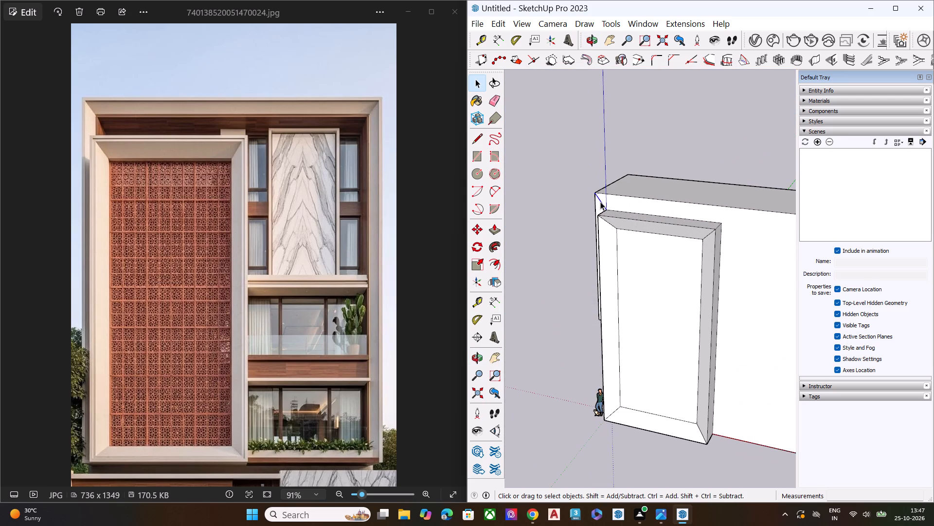
key(Delete)
Raise the building block's top face slightly above the projecting panel with Push/Pull.
scroll(592, 206, down, 7)
middle_drag(616, 275, 581, 191)
middle_drag(666, 207, 625, 296)
scroll(634, 249, up, 6)
click(665, 199)
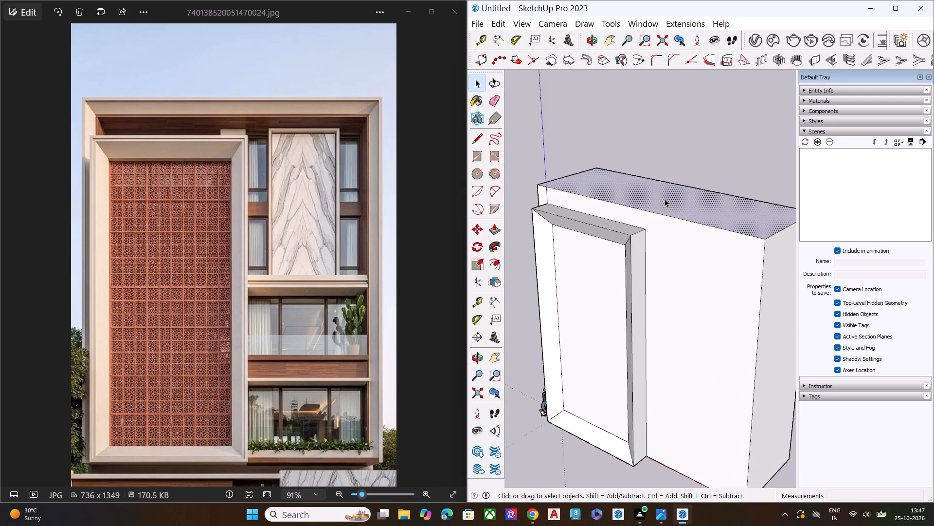
key(p)
click(665, 199)
click(666, 181)
key(space)
middle_drag(660, 276, 749, 211)
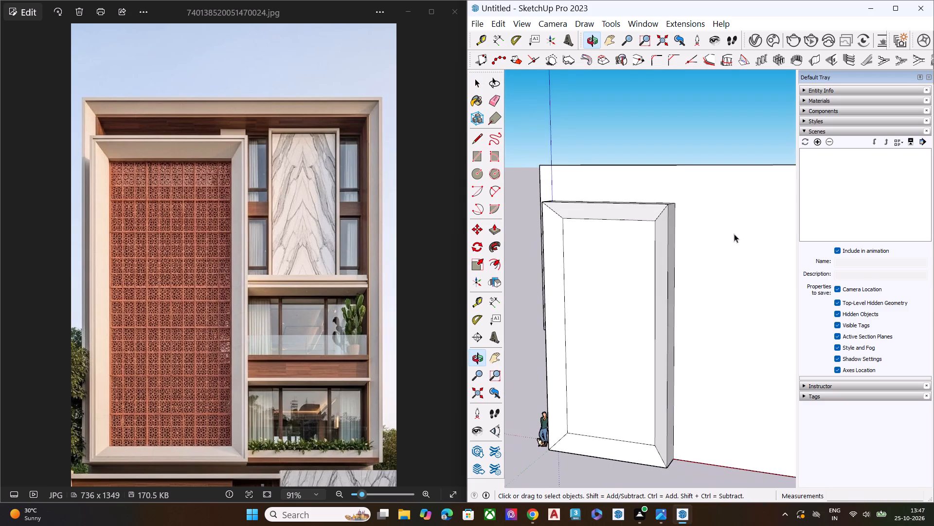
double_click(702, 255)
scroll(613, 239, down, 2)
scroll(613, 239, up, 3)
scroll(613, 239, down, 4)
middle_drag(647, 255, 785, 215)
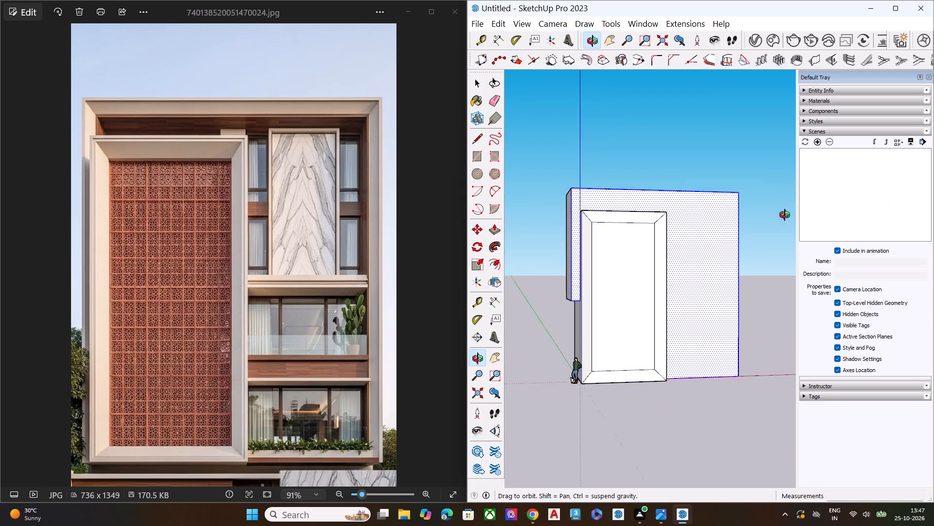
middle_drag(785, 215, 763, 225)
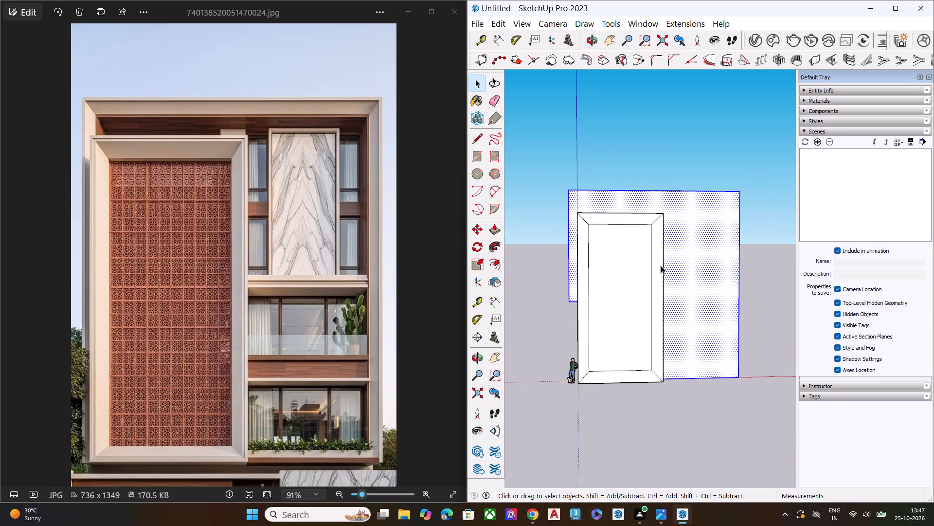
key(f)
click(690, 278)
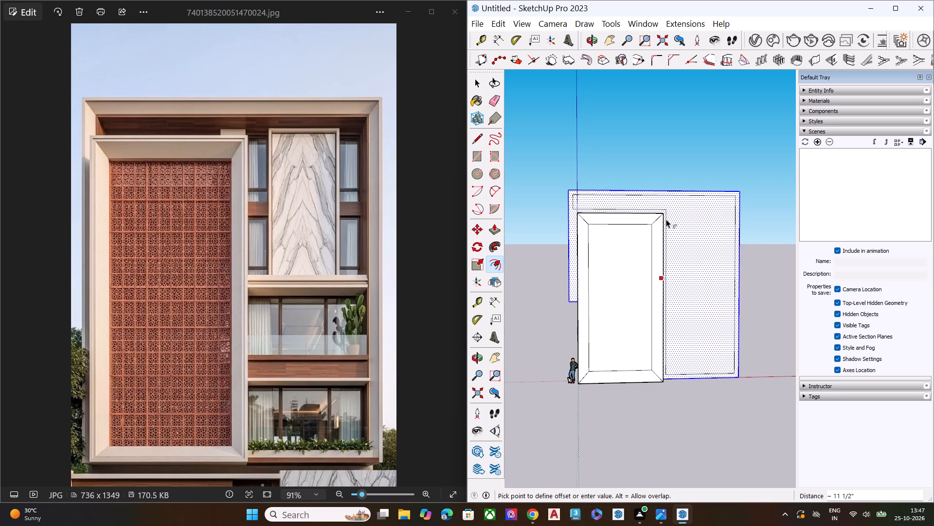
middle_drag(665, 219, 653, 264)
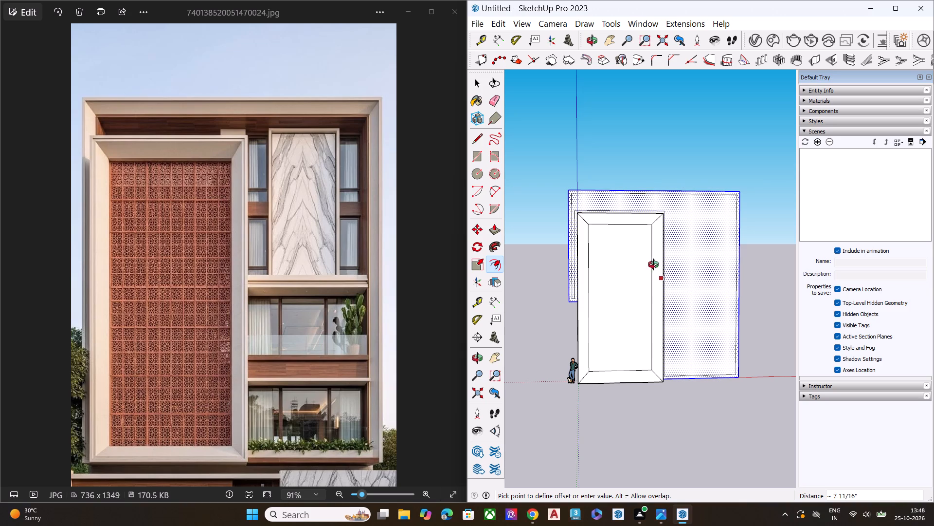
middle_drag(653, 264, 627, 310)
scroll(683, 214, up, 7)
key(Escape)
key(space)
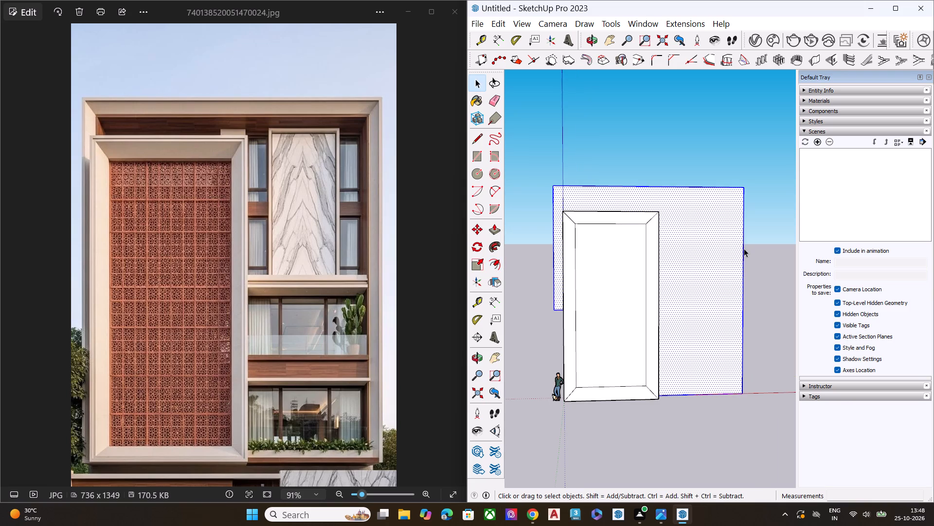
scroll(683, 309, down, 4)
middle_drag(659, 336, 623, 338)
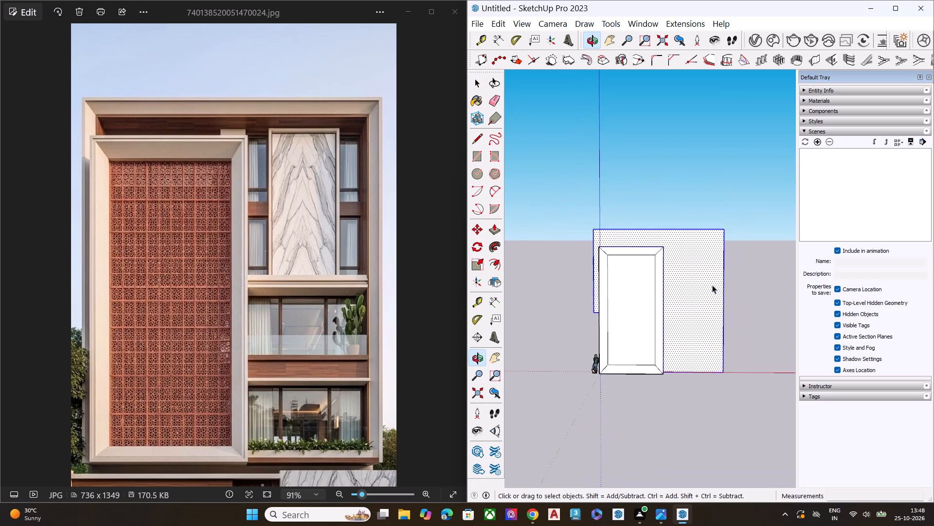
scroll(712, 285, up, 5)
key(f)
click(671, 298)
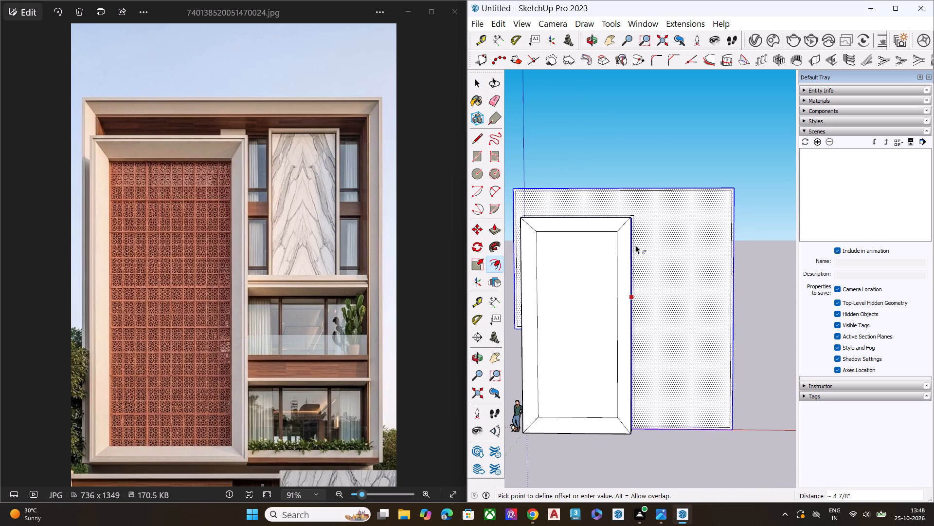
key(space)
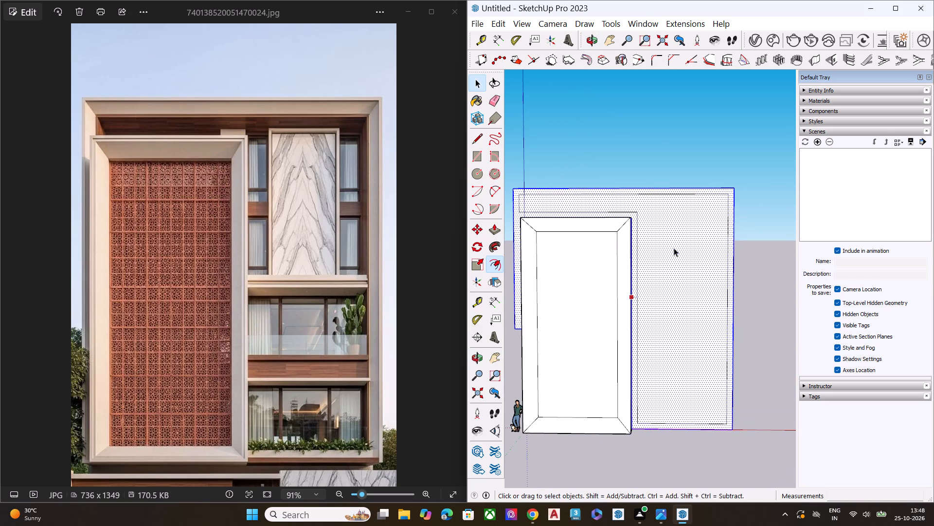
Extend the building's upper-left side face slightly outward with Push/Pull.
scroll(740, 258, down, 1)
scroll(740, 258, up, 1)
scroll(740, 258, down, 2)
middle_drag(622, 278, 781, 274)
scroll(551, 219, up, 3)
click(556, 231)
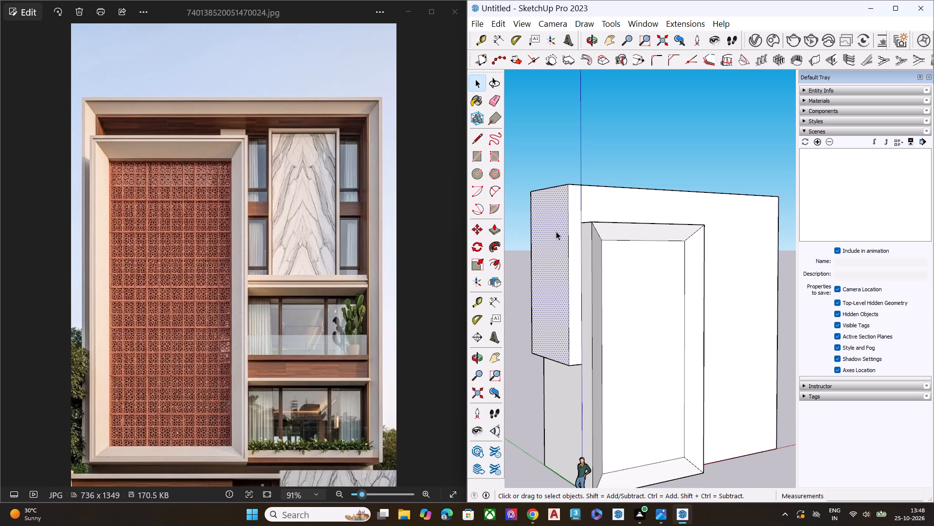
key(p)
click(556, 231)
click(546, 231)
key(space)
middle_drag(680, 293, 523, 318)
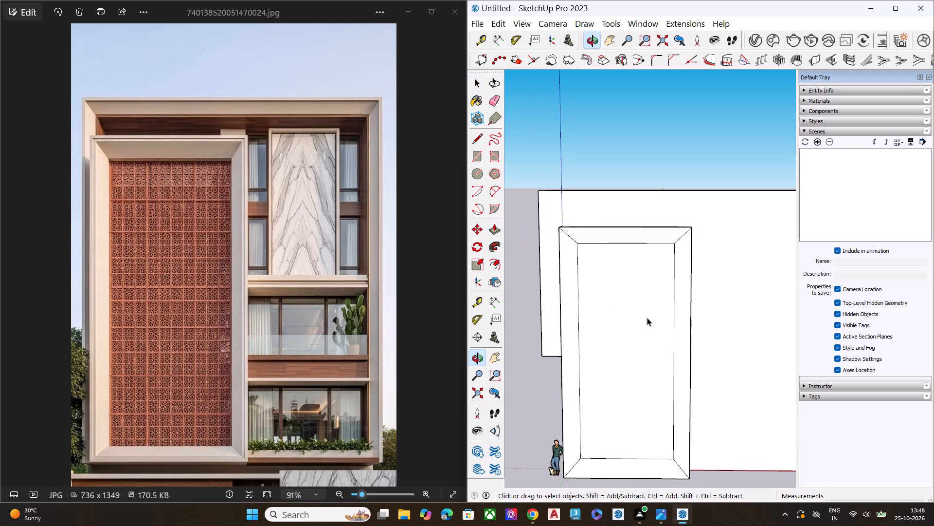
Offset the front wall face inward about 2' 11", leaving a tall rectangle beside the projecting panel.
click(692, 271)
scroll(644, 244, down, 9)
click(707, 263)
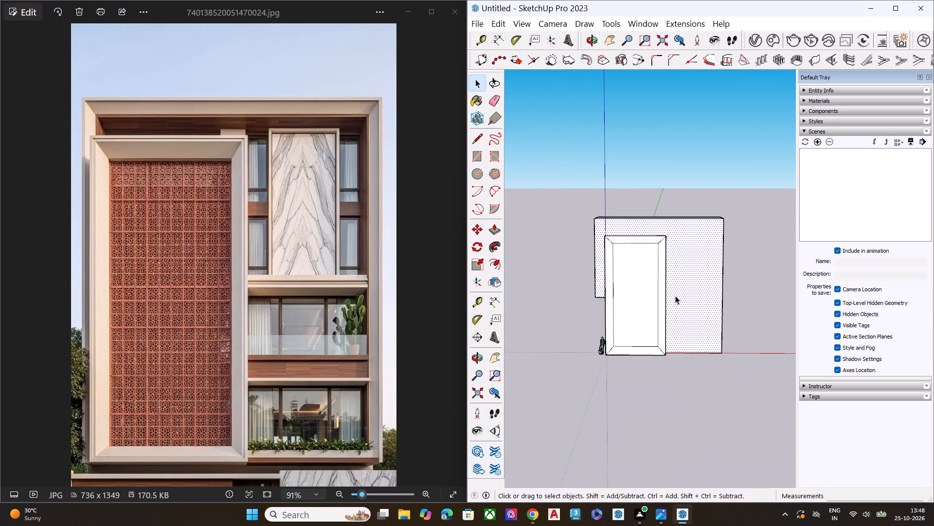
middle_drag(675, 296, 669, 273)
key(f)
click(687, 268)
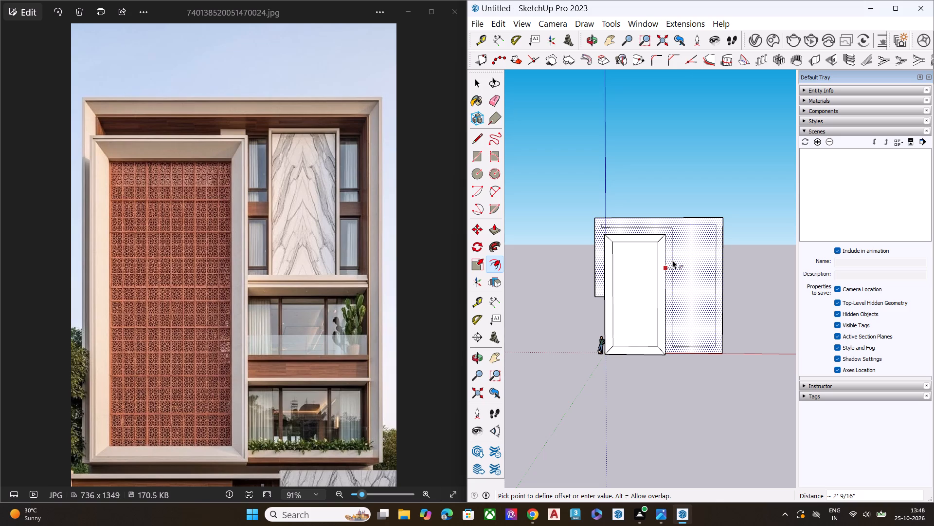
key(v)
scroll(680, 225, up, 3)
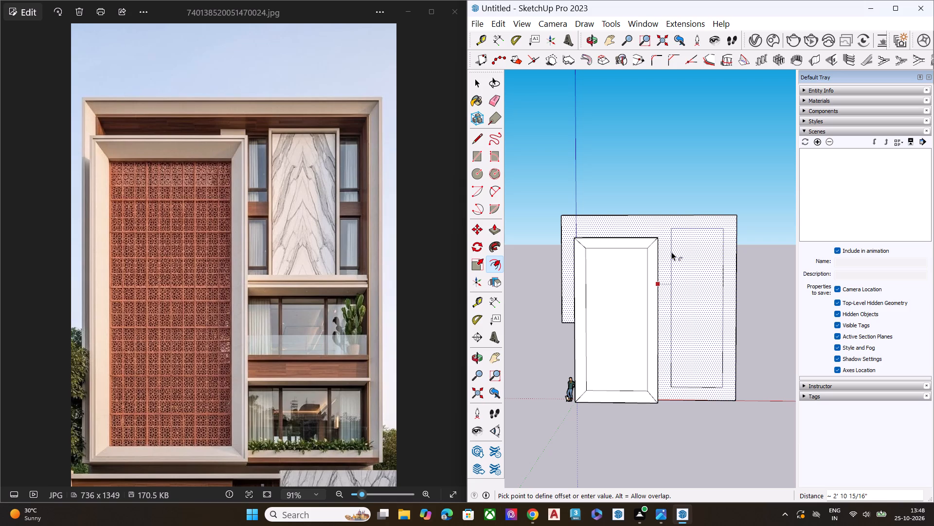
click(671, 252)
key(space)
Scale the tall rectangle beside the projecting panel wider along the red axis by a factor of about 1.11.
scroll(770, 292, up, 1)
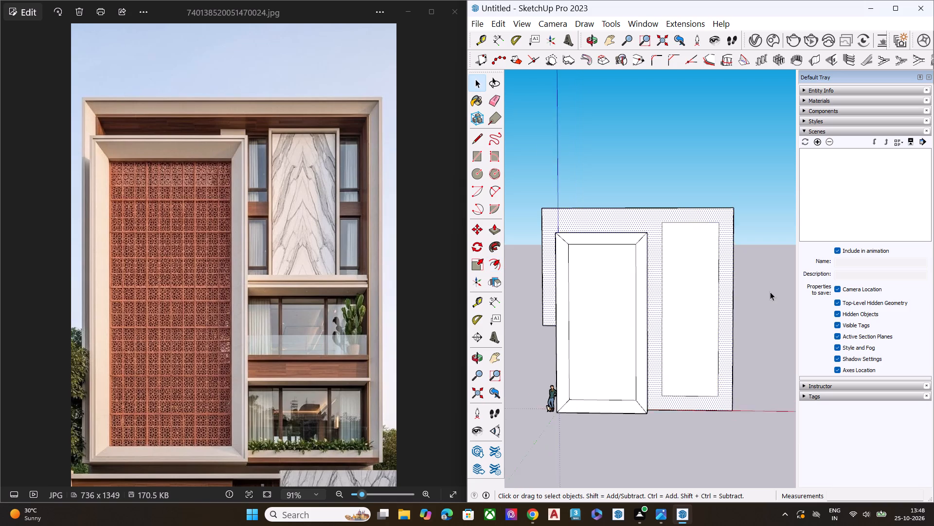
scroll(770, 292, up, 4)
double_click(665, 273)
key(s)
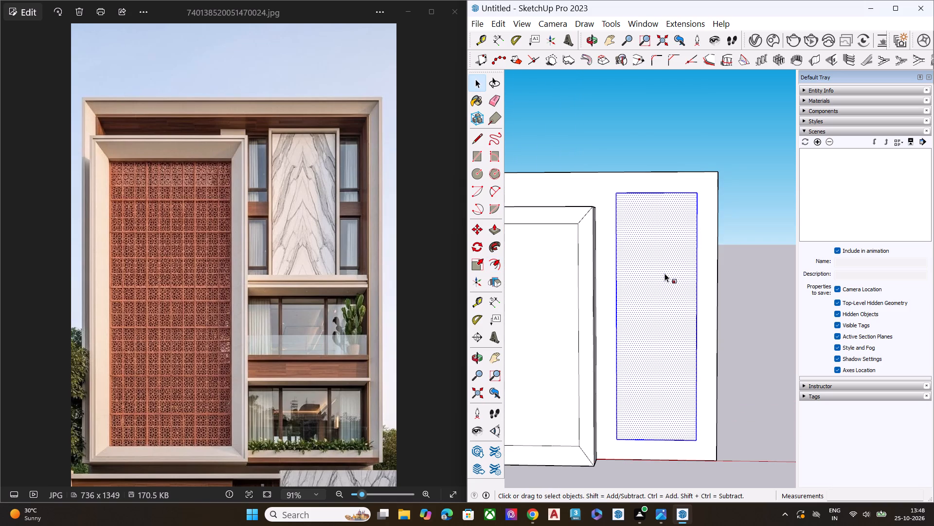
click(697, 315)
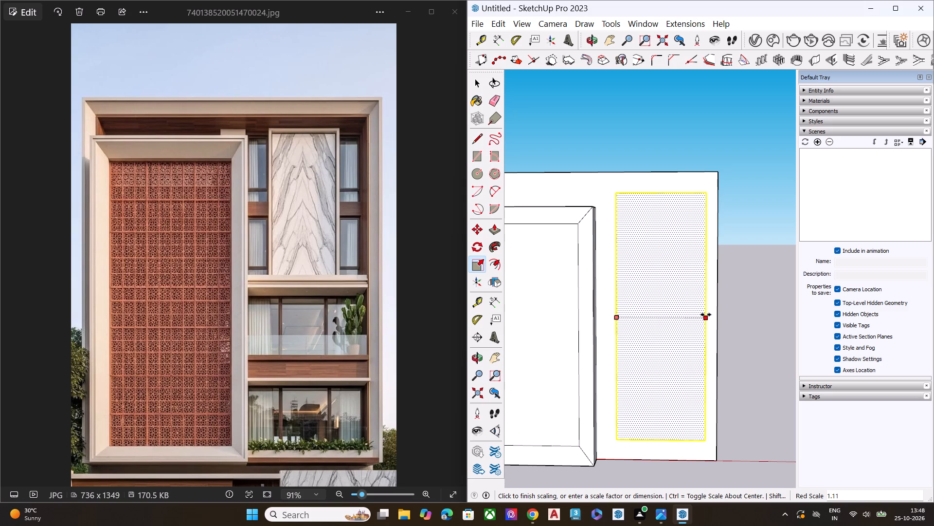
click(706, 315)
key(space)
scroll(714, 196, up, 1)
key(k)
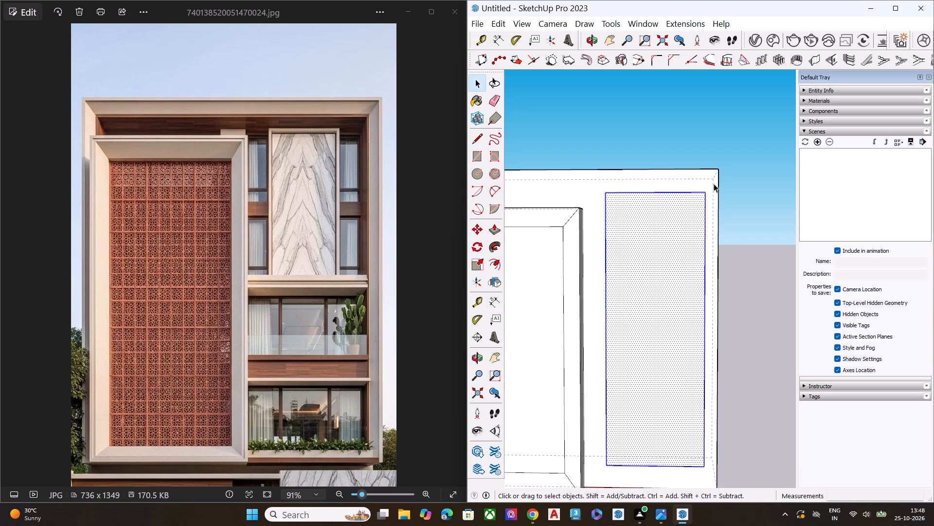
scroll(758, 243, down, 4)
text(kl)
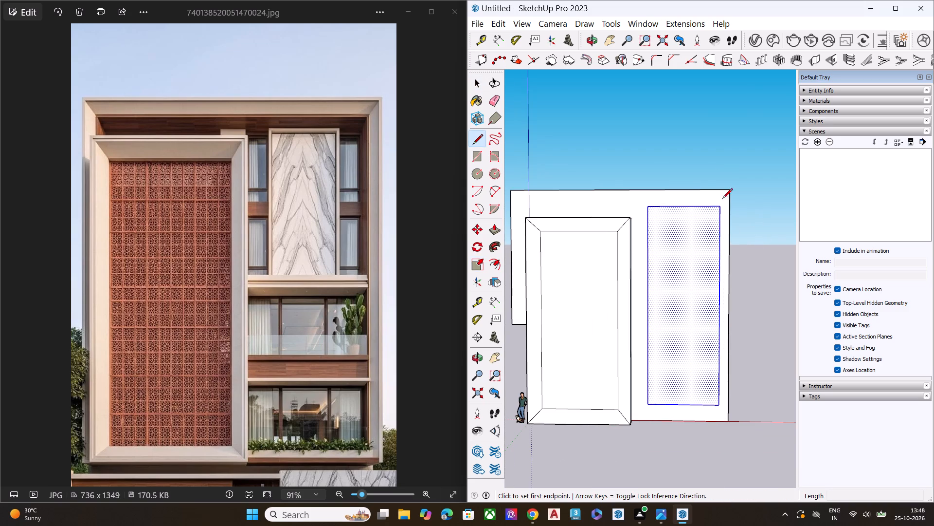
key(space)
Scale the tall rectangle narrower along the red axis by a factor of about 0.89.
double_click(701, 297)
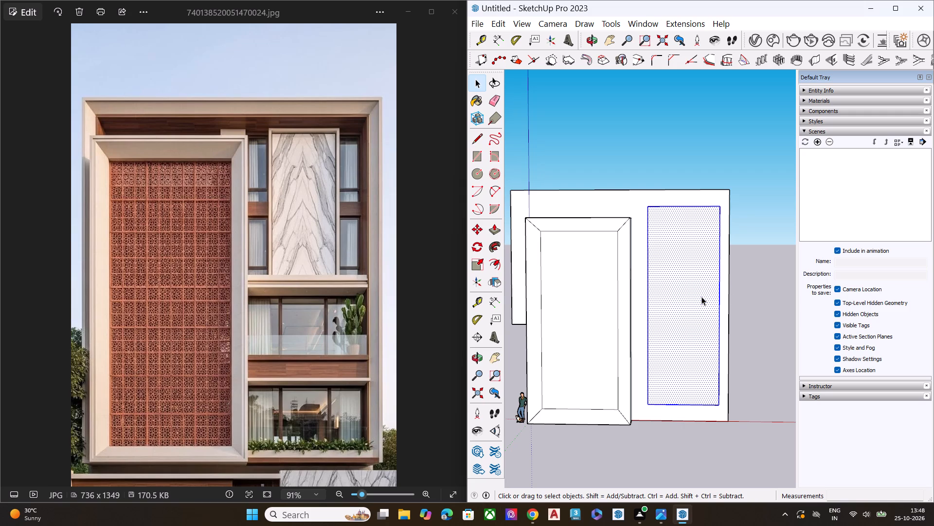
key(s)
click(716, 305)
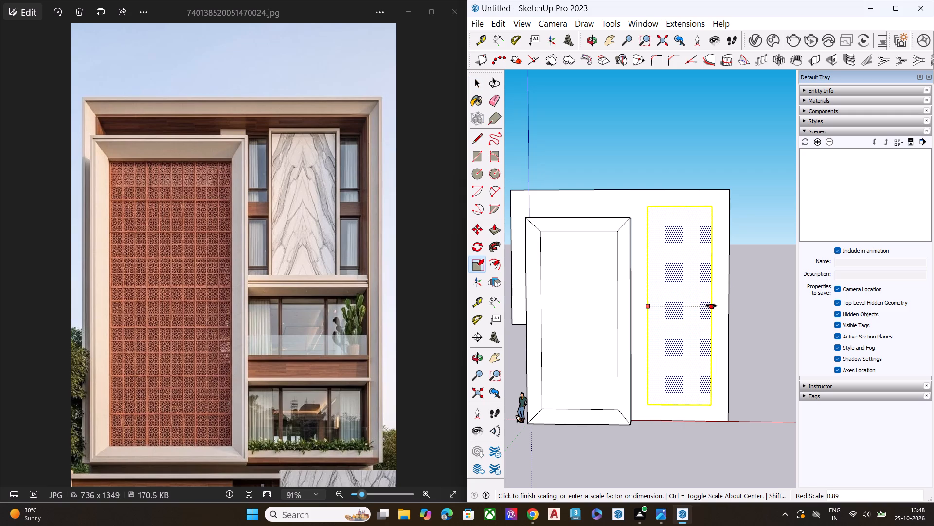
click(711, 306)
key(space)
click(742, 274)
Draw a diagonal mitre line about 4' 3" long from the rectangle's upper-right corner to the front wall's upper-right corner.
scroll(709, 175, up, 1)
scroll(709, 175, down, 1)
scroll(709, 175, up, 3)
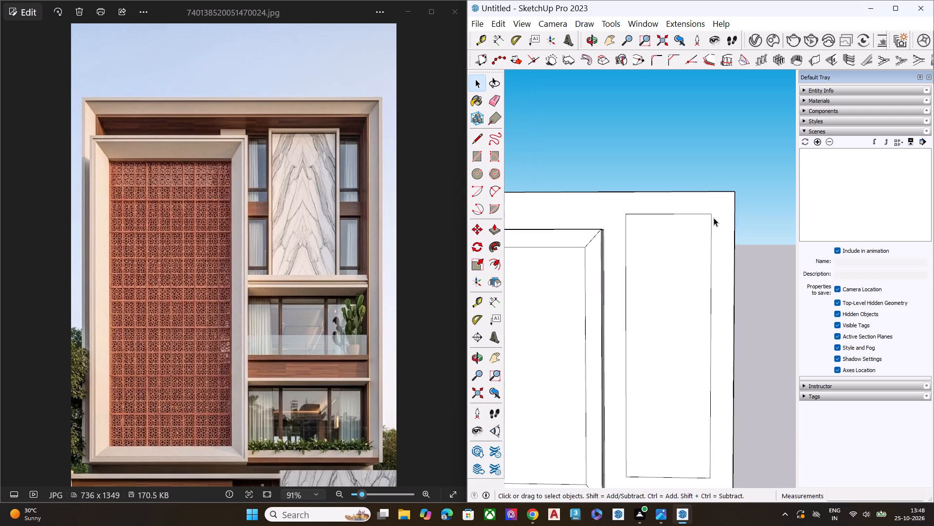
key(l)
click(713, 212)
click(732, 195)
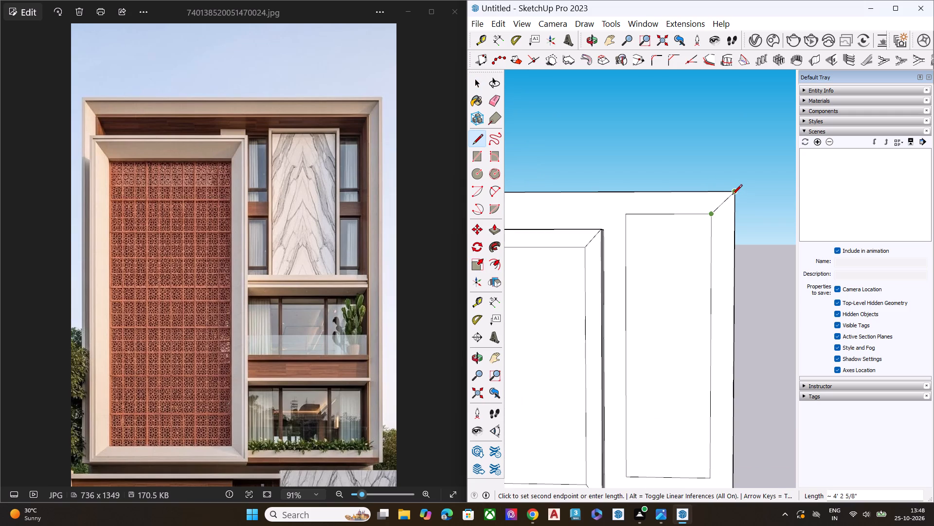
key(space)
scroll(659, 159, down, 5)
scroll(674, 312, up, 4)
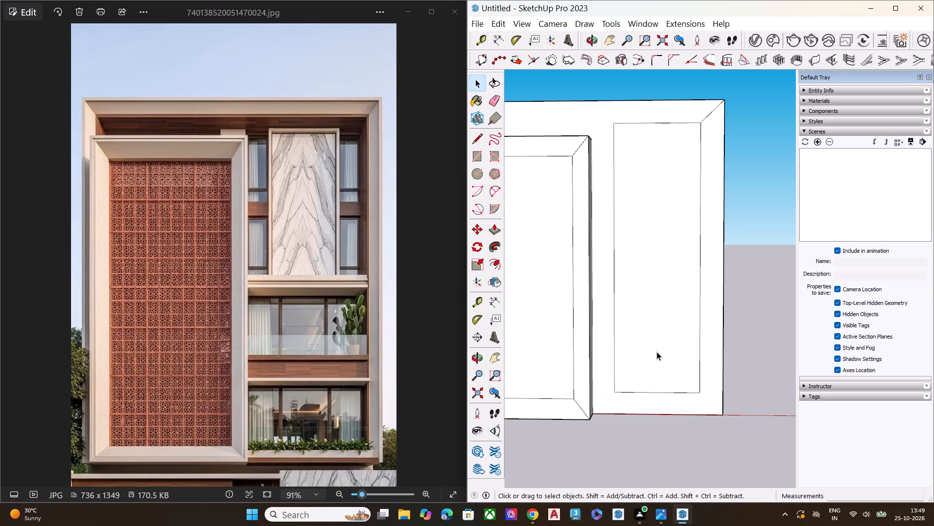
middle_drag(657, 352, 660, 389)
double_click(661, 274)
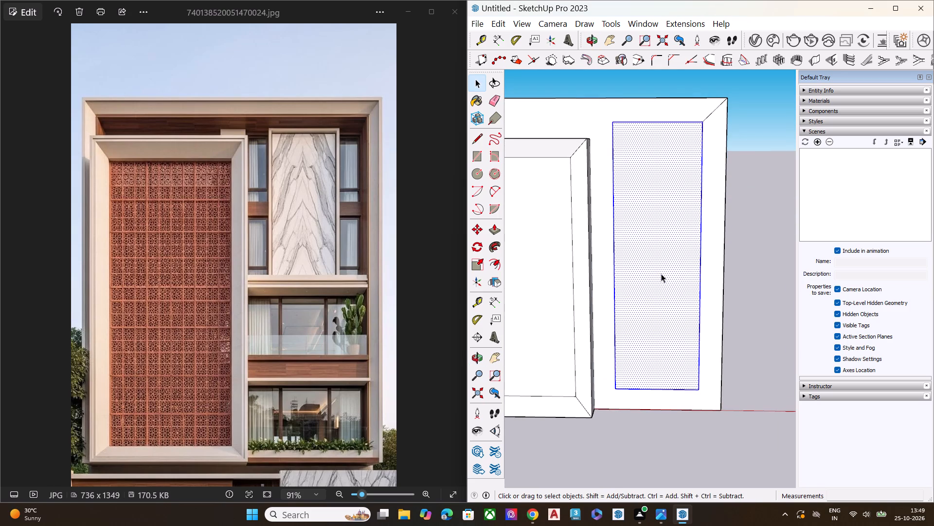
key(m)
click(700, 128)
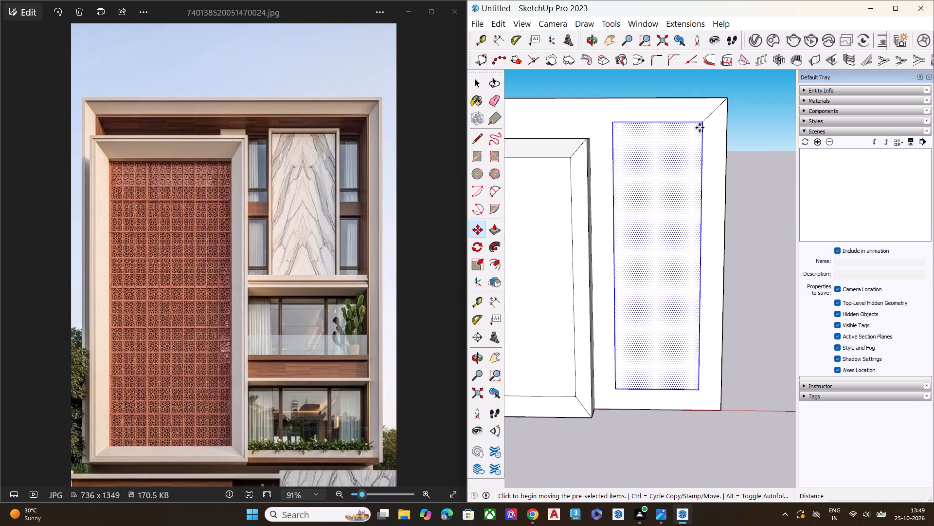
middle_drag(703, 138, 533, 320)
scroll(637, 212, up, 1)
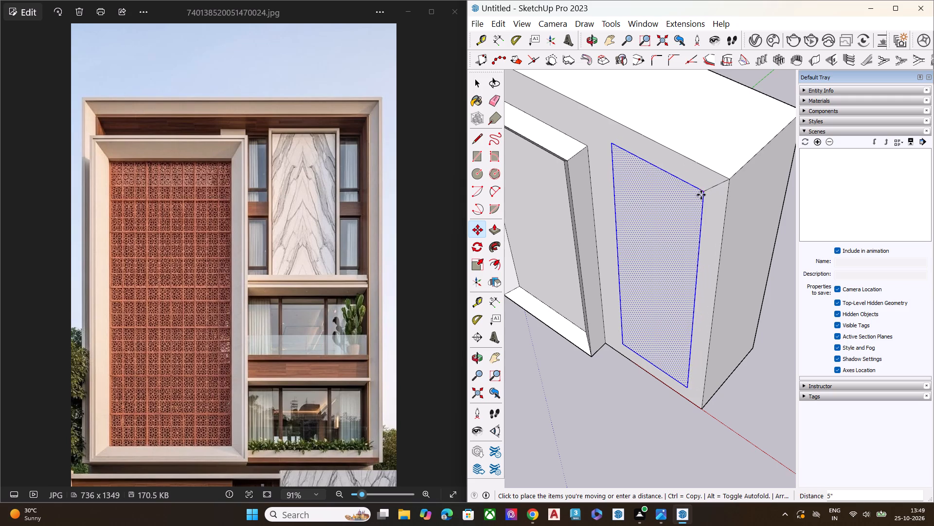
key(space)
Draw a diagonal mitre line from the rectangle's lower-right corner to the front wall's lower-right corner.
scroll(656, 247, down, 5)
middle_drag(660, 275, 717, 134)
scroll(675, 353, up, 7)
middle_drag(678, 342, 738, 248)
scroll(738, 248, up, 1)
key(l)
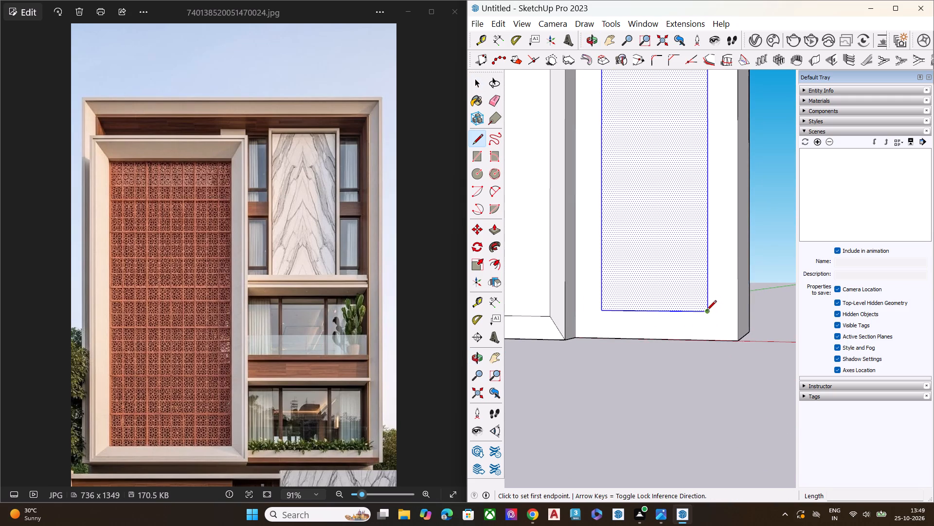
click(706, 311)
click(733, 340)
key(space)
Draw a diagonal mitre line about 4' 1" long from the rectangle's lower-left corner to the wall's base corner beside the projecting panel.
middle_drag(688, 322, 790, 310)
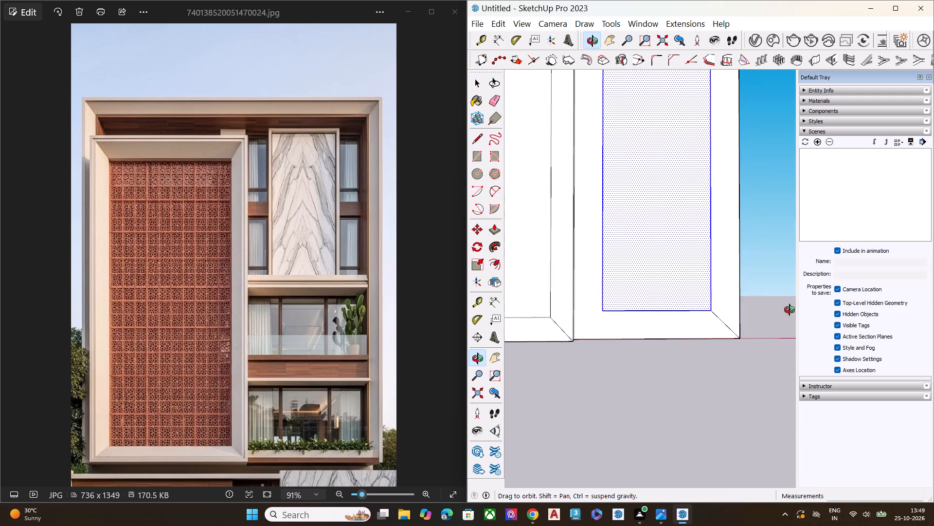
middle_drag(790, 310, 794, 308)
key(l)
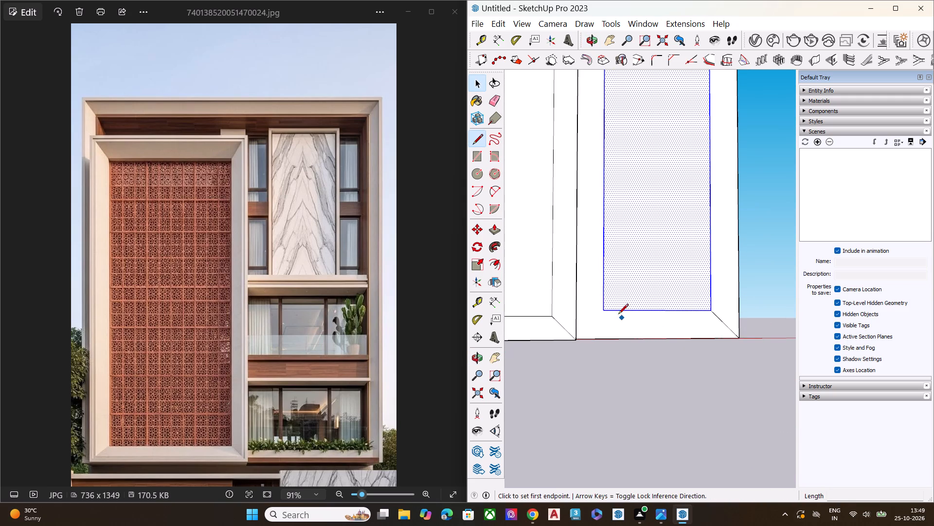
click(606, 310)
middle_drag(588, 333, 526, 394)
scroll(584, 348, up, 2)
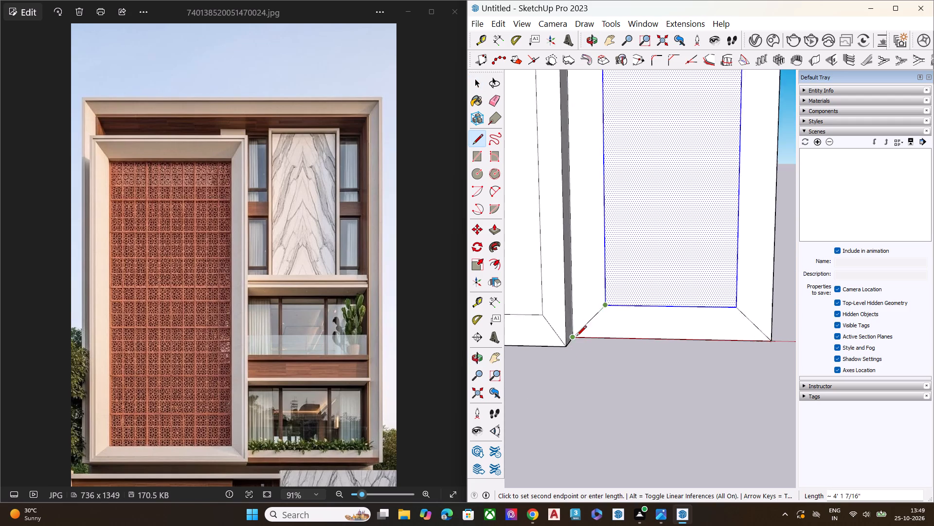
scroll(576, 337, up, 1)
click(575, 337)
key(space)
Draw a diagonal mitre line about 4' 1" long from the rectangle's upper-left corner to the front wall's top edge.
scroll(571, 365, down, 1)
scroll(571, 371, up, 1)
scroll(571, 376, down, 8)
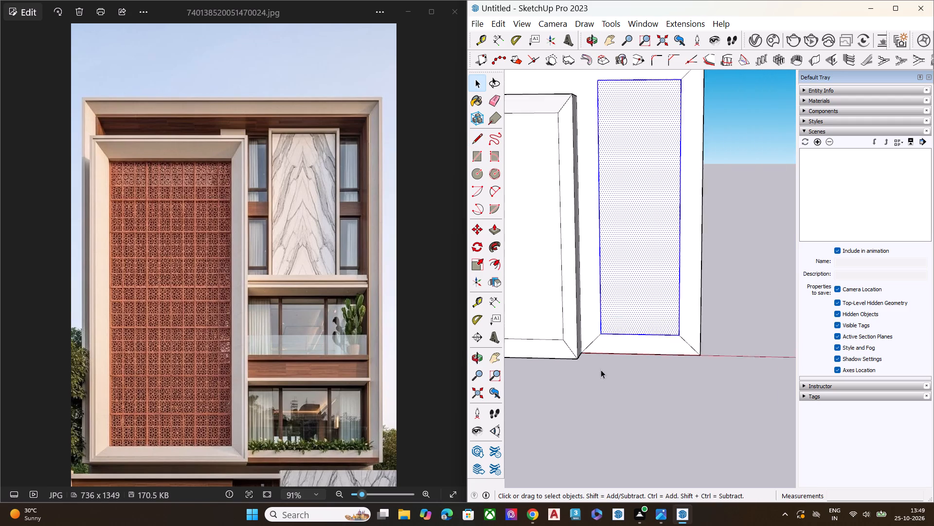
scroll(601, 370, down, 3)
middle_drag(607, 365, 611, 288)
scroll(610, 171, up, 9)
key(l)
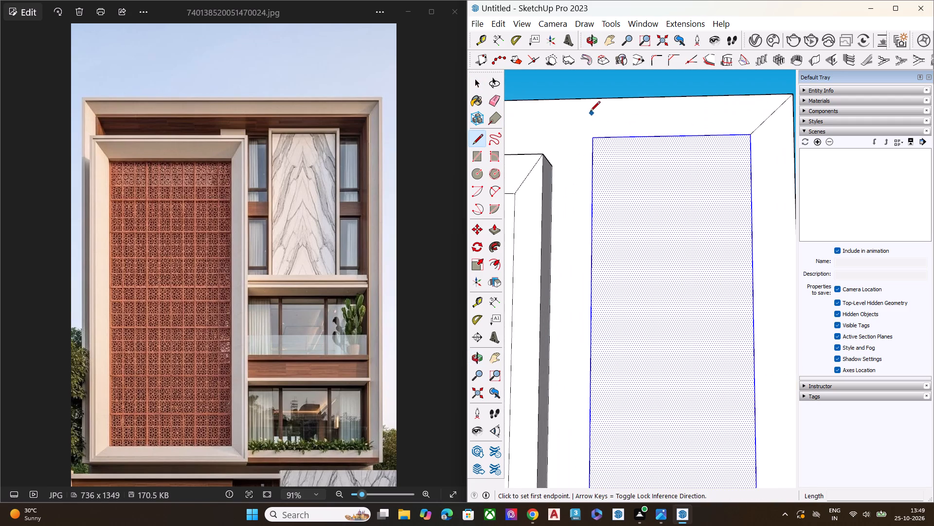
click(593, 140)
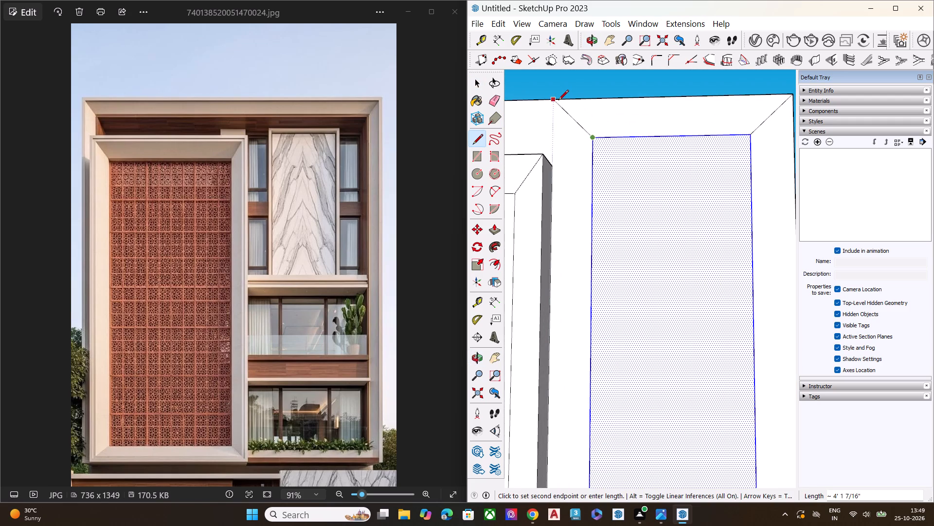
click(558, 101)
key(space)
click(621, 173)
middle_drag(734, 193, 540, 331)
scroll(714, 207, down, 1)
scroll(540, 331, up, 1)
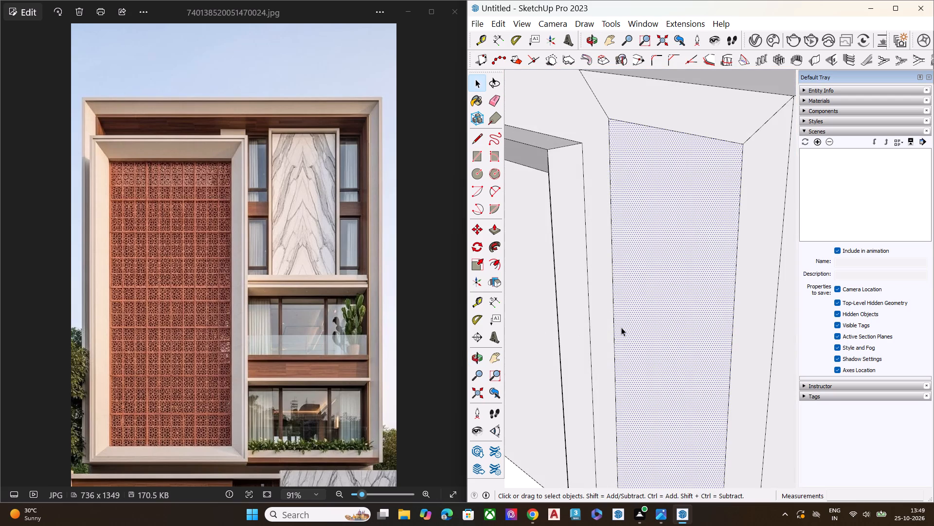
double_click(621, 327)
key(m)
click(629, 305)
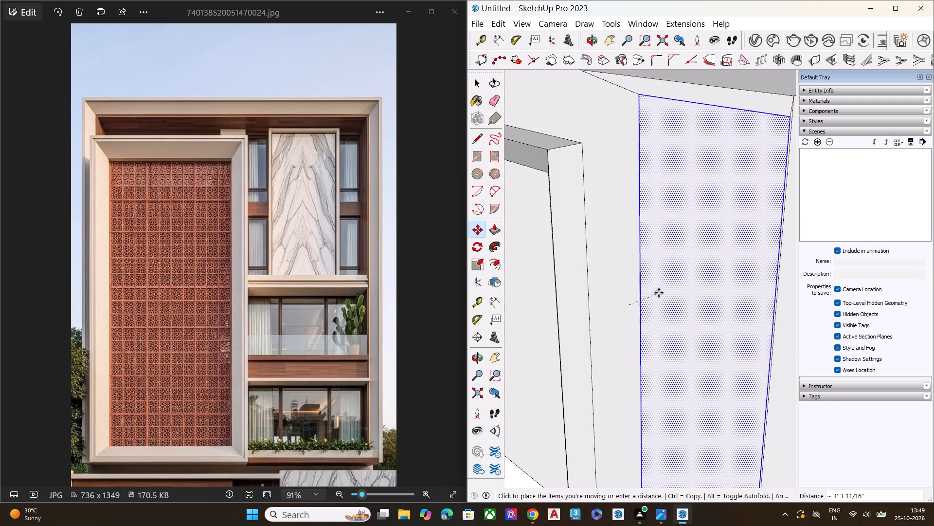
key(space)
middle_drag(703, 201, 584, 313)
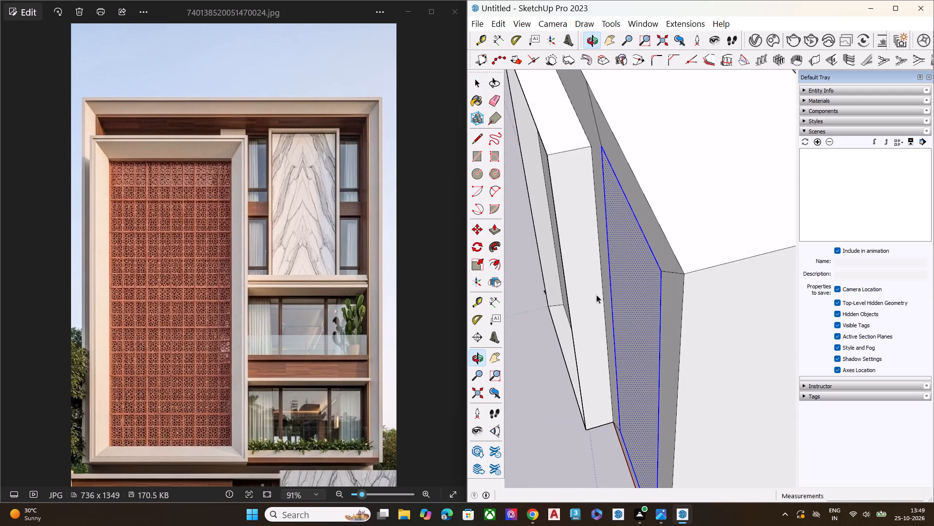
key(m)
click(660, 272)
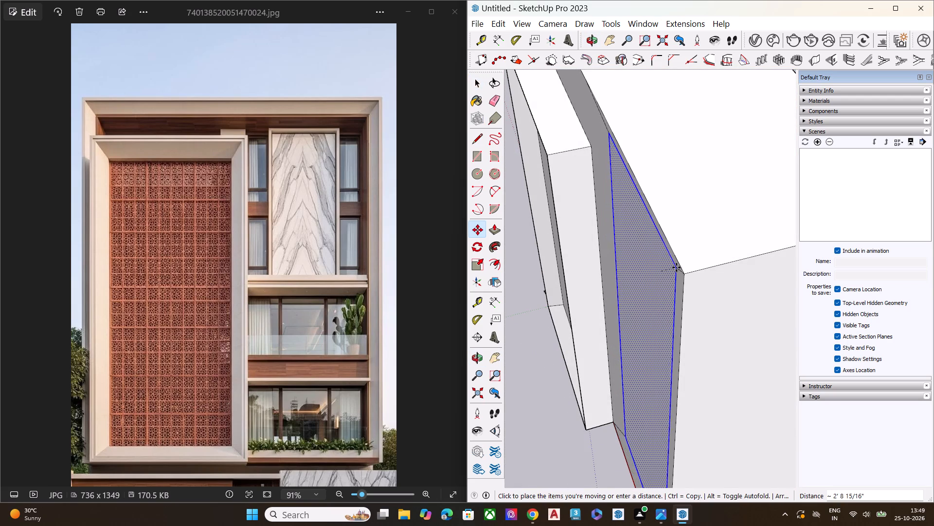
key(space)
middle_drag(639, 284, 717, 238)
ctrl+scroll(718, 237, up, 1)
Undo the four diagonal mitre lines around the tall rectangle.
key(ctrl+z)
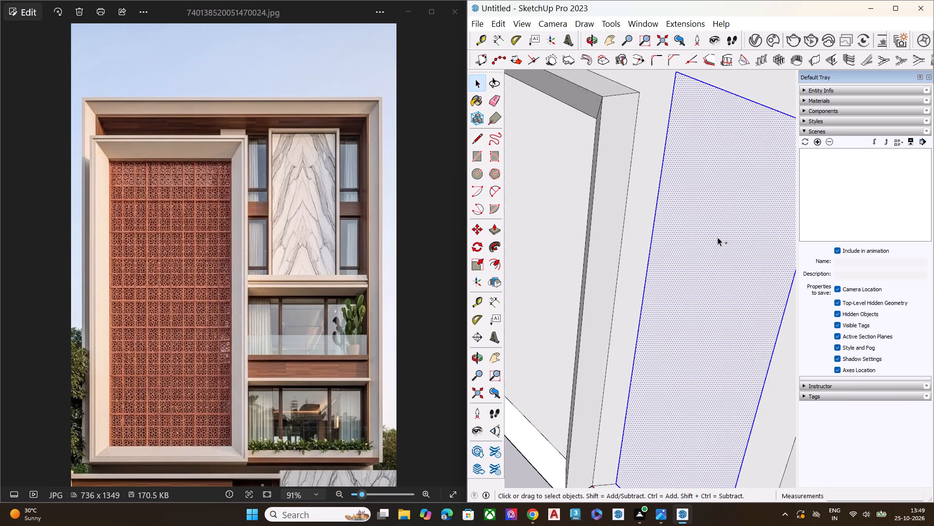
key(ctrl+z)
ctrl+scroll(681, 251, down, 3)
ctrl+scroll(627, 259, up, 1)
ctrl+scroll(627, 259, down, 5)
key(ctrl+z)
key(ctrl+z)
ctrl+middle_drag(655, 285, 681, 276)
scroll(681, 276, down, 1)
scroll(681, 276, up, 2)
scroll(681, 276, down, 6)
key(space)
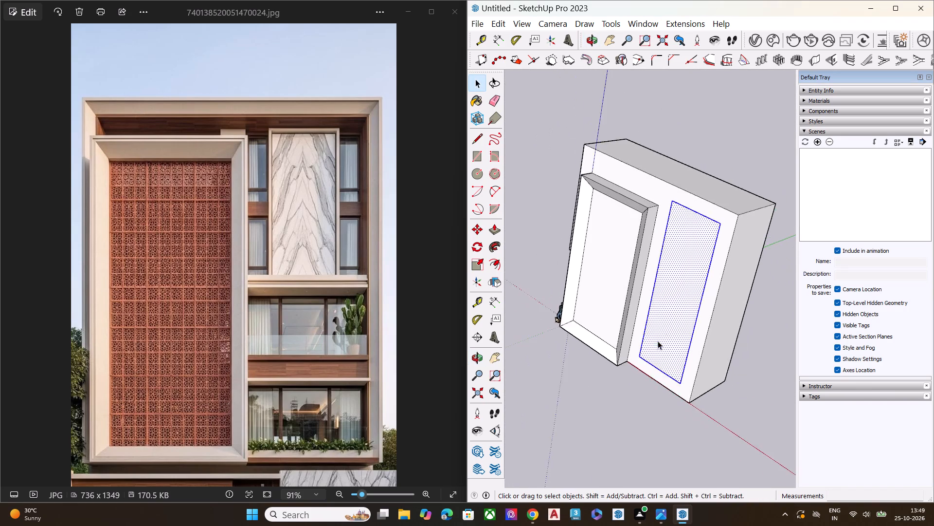
Undo both scalings of the tall rectangle and the front wall offset that created it.
middle_drag(659, 341, 729, 307)
scroll(729, 307, up, 1)
key(ctrl+z)
key(ctrl+z)
key(ctrl+z)
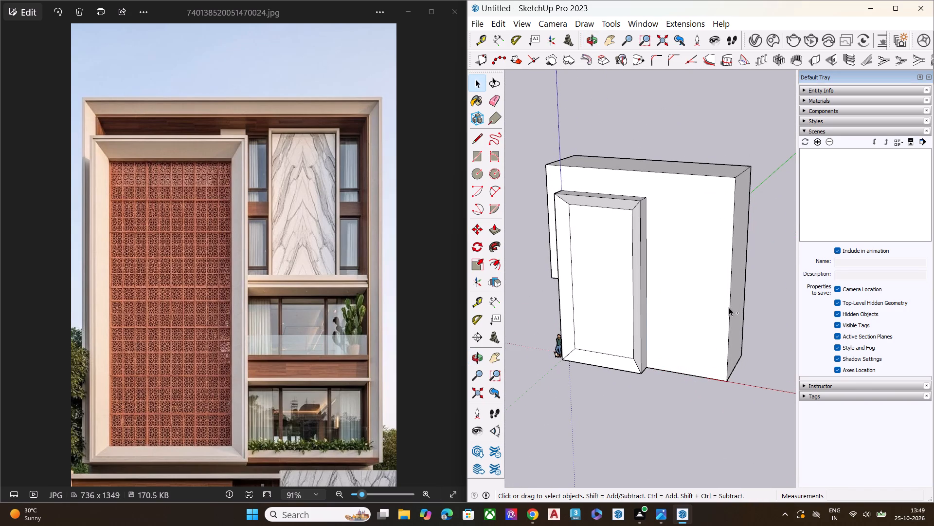
key(space)
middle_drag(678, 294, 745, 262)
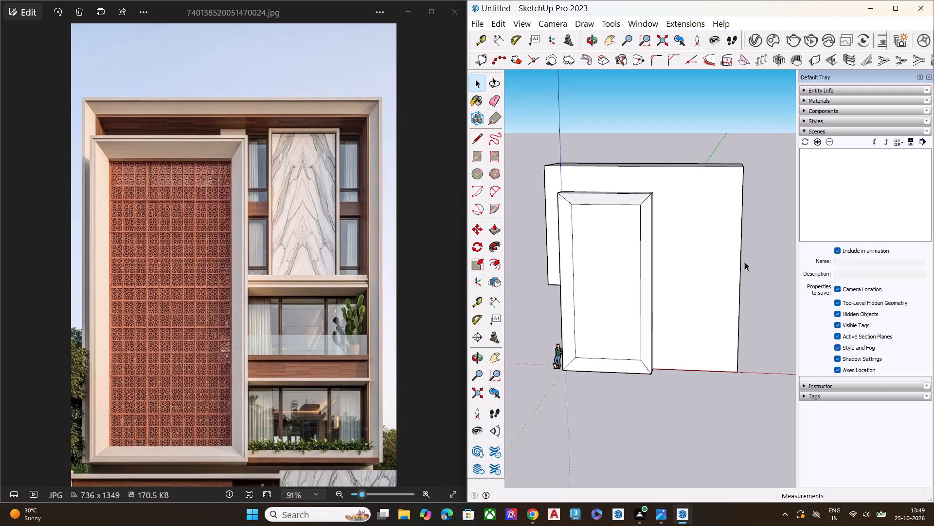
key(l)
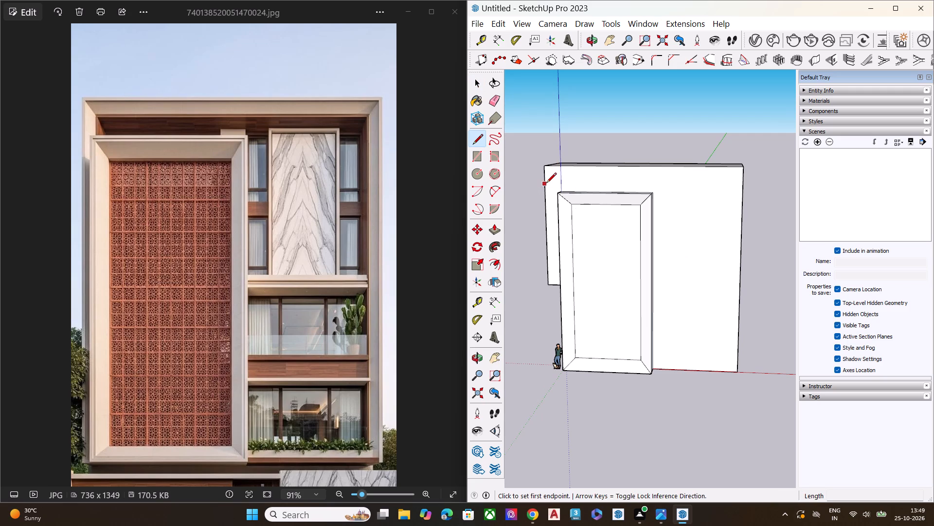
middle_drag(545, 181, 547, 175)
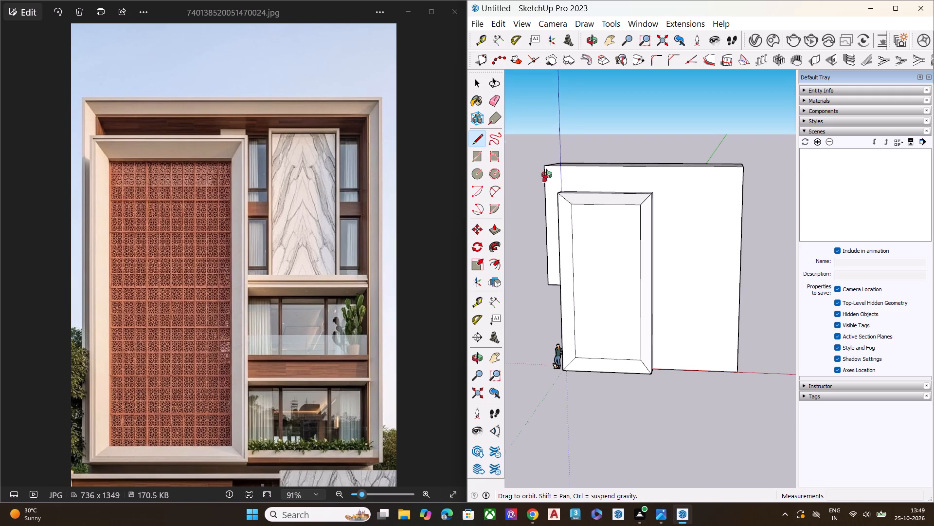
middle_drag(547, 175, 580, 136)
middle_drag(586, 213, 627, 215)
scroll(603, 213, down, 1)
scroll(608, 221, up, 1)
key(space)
Push the building's upper-left side face slightly inward toward the projecting panel with Push/Pull.
middle_drag(574, 223, 642, 213)
click(540, 216)
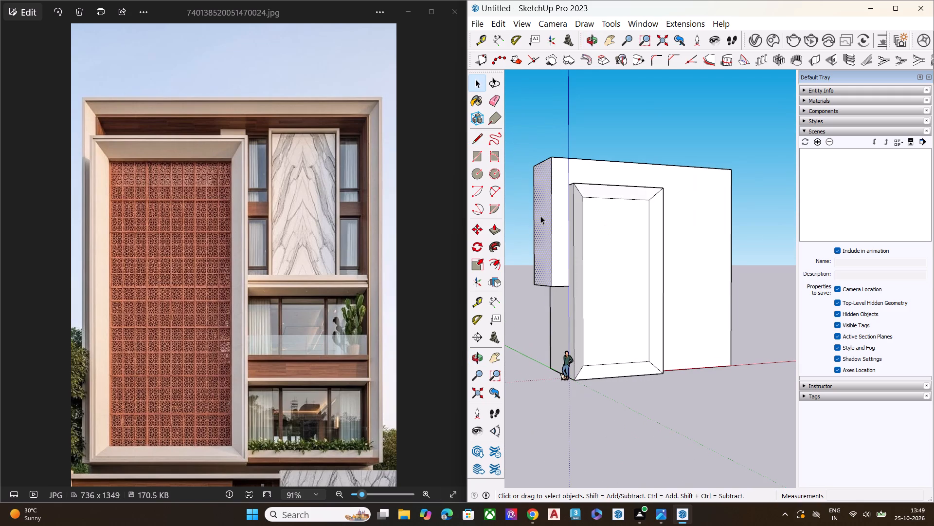
key(p)
click(540, 216)
click(546, 216)
key(space)
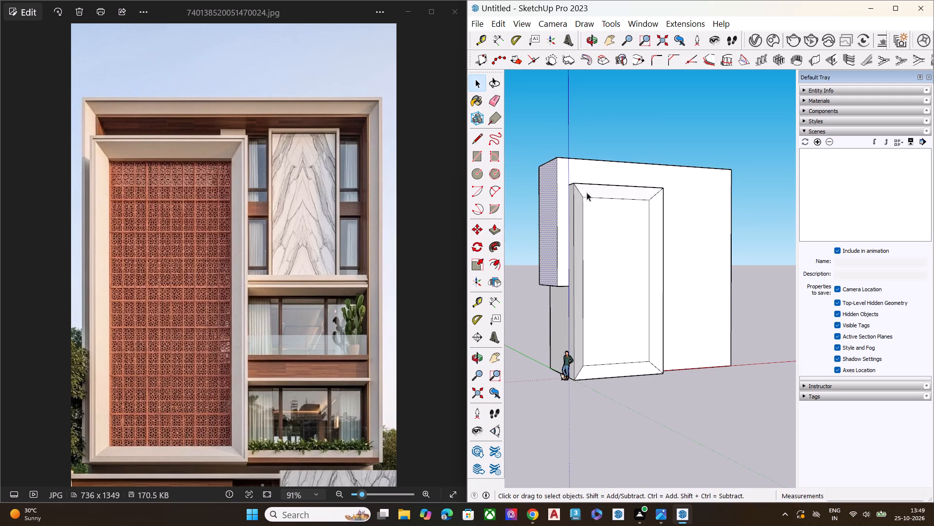
click(662, 136)
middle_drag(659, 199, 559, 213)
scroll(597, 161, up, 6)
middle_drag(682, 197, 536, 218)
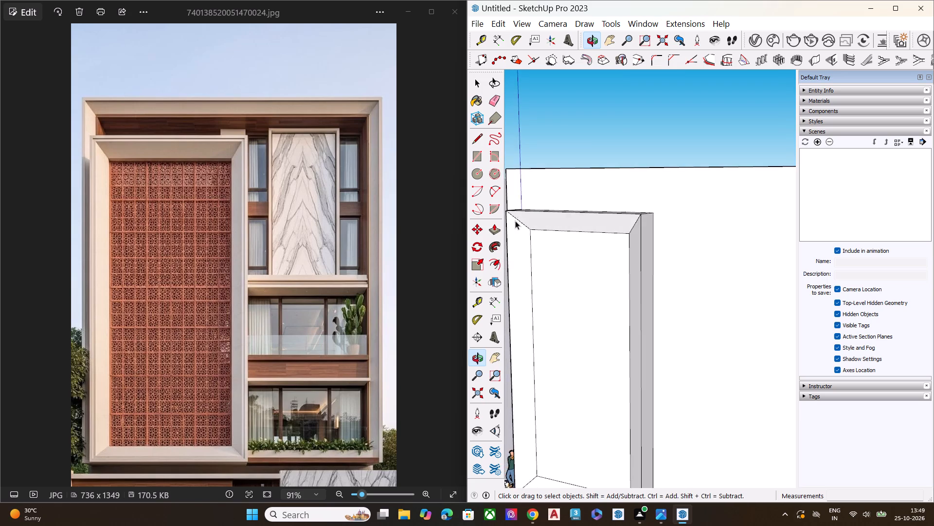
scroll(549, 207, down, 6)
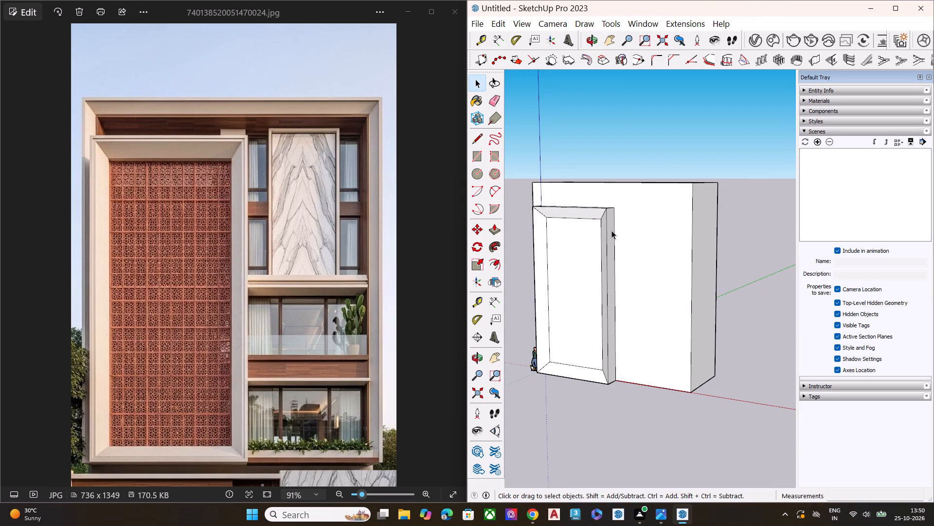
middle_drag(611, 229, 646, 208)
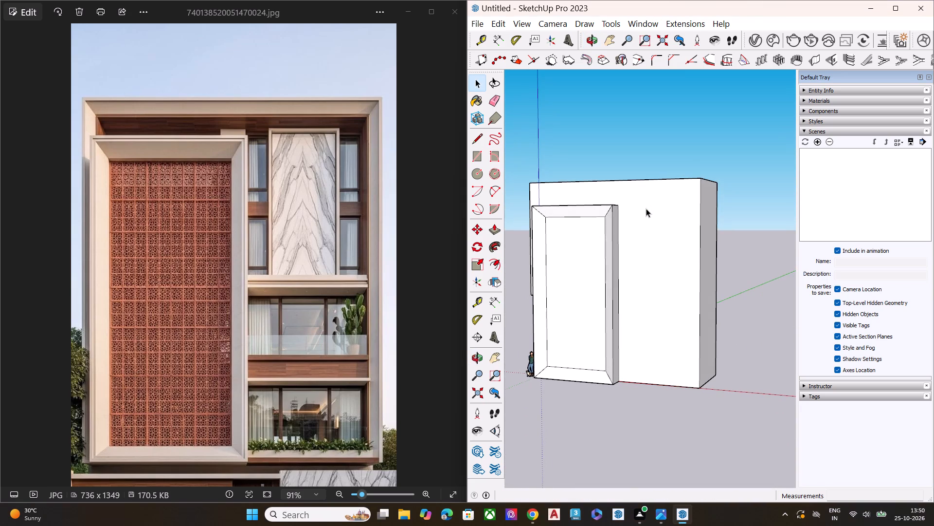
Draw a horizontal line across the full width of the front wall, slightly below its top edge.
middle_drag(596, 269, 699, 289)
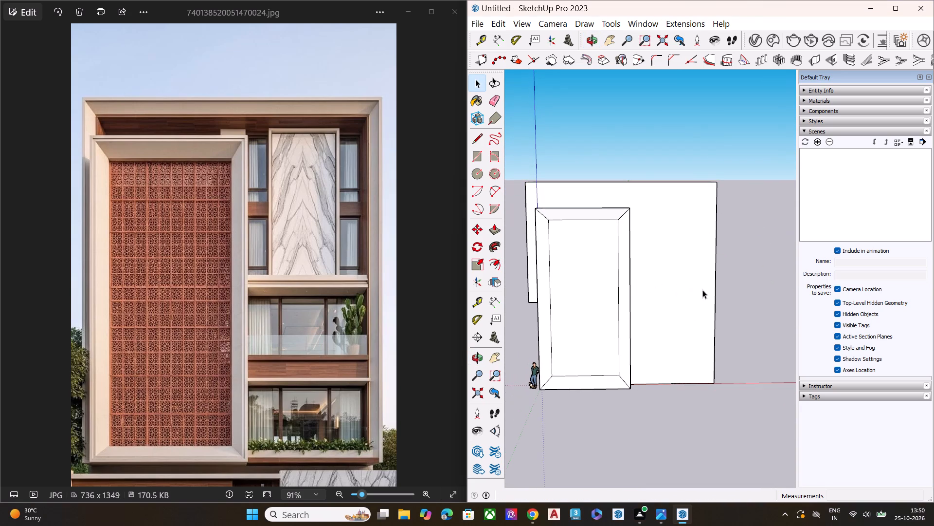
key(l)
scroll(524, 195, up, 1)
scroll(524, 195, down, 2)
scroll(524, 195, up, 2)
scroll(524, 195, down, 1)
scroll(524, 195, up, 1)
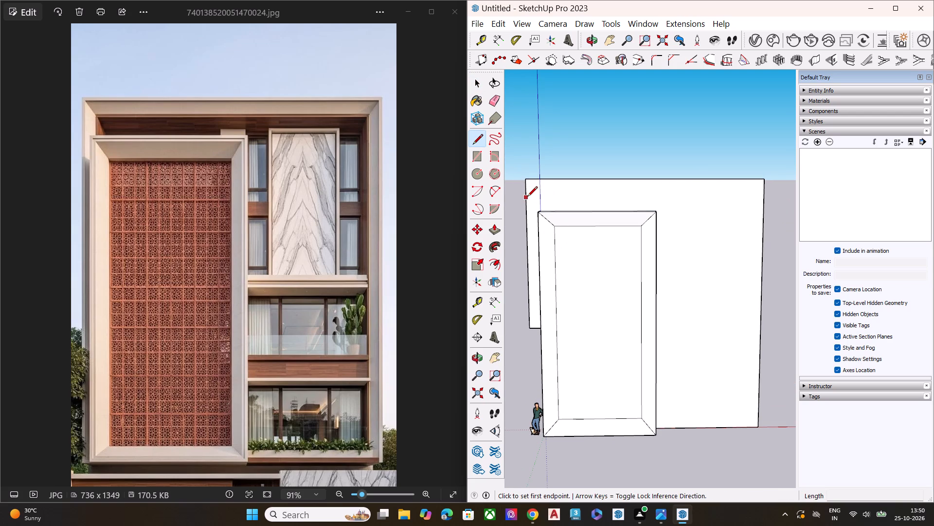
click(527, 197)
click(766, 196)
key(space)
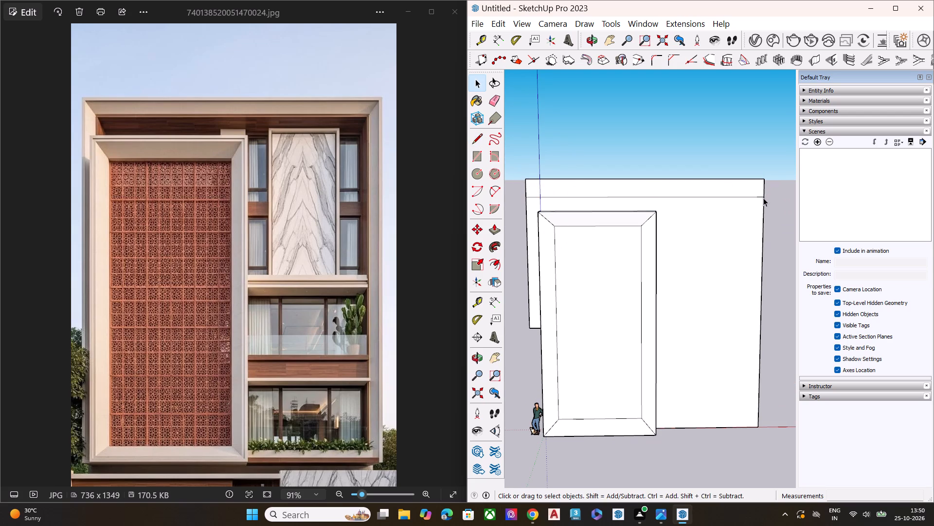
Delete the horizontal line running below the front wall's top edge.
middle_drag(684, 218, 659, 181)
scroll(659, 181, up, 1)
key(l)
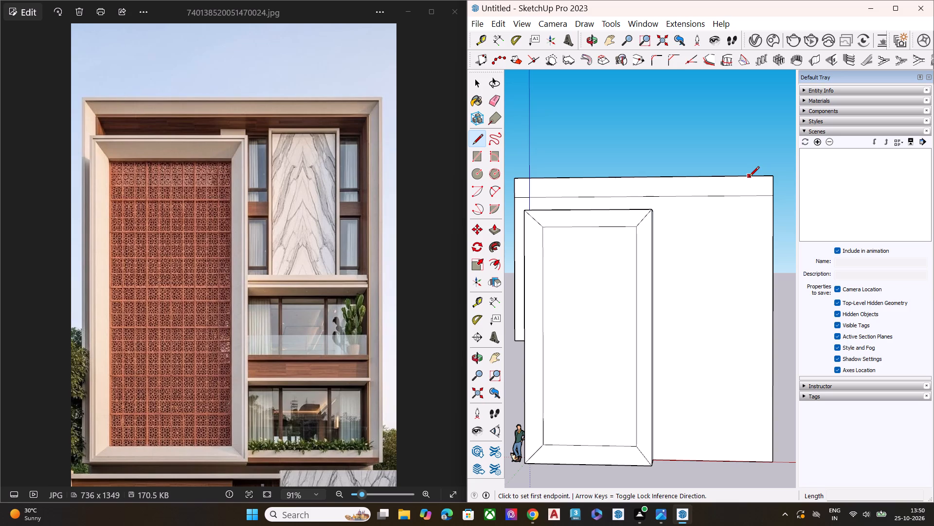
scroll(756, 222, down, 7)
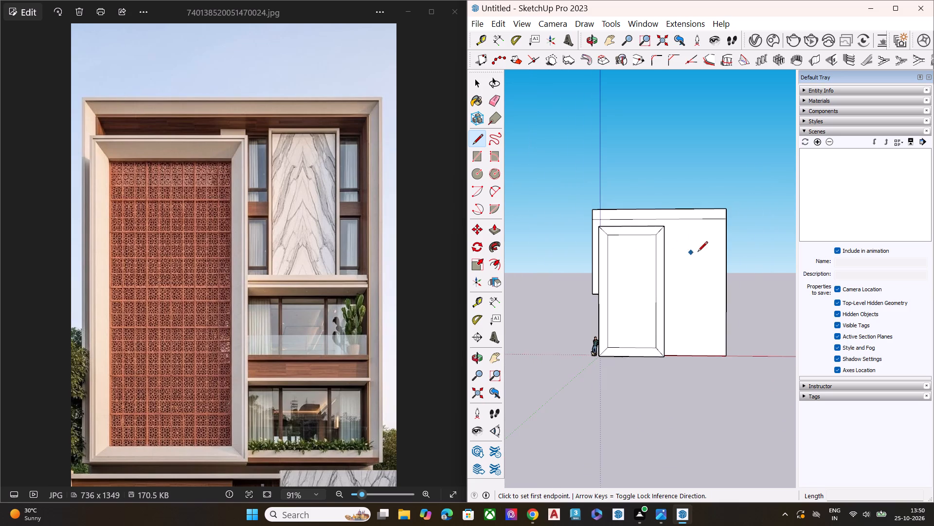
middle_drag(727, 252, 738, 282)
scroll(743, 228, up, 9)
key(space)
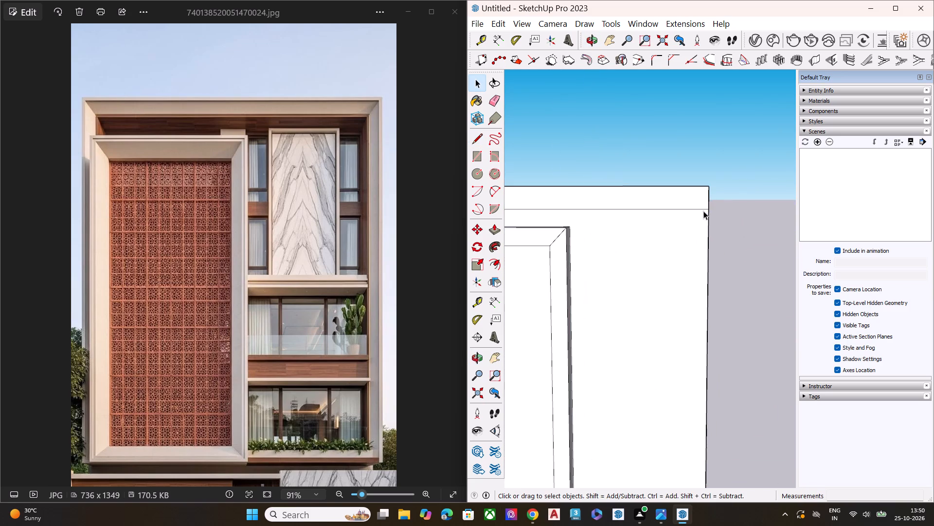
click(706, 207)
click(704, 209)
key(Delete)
Draw a full-height vertical line on the front wall, just inside its right edge, from top edge to bottom edge.
scroll(715, 181, down, 6)
key(l)
middle_drag(694, 225, 706, 185)
scroll(705, 195, up, 5)
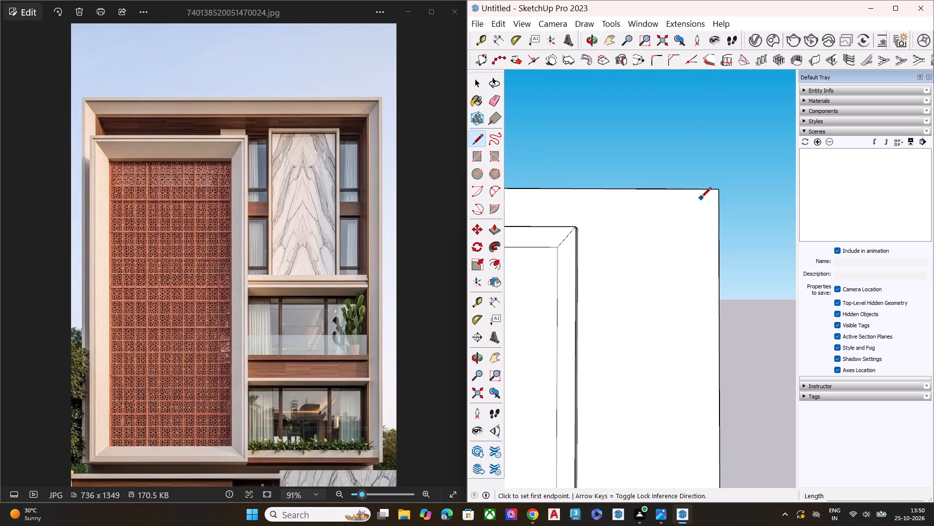
click(697, 190)
scroll(688, 264, down, 4)
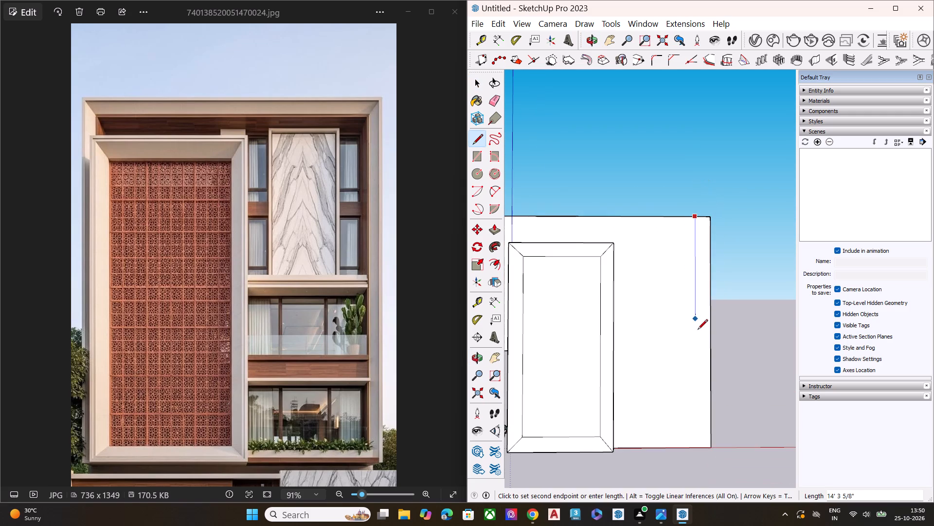
click(696, 450)
key(space)
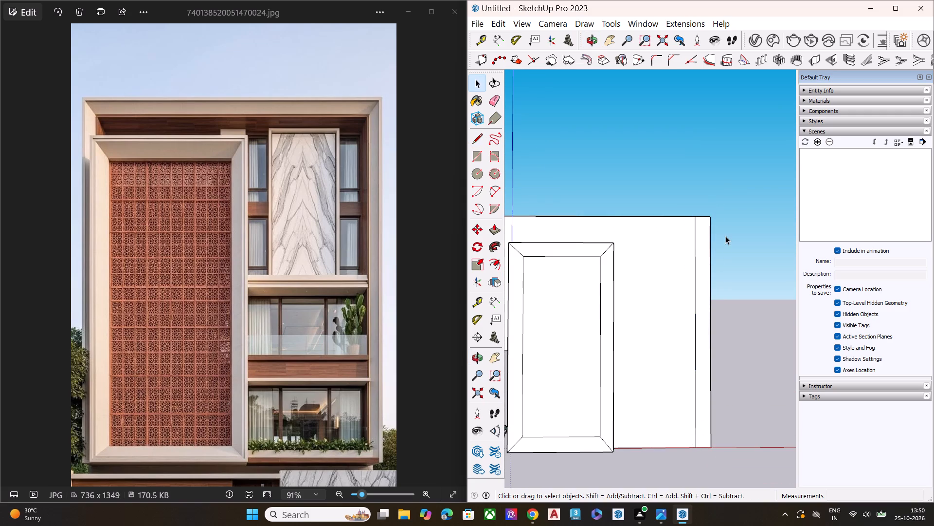
Draw a horizontal line about 38' 4" long across the front wall, slightly below its top edge.
key(l)
scroll(604, 234, down, 2)
scroll(615, 235, up, 1)
scroll(626, 236, down, 4)
scroll(570, 228, up, 3)
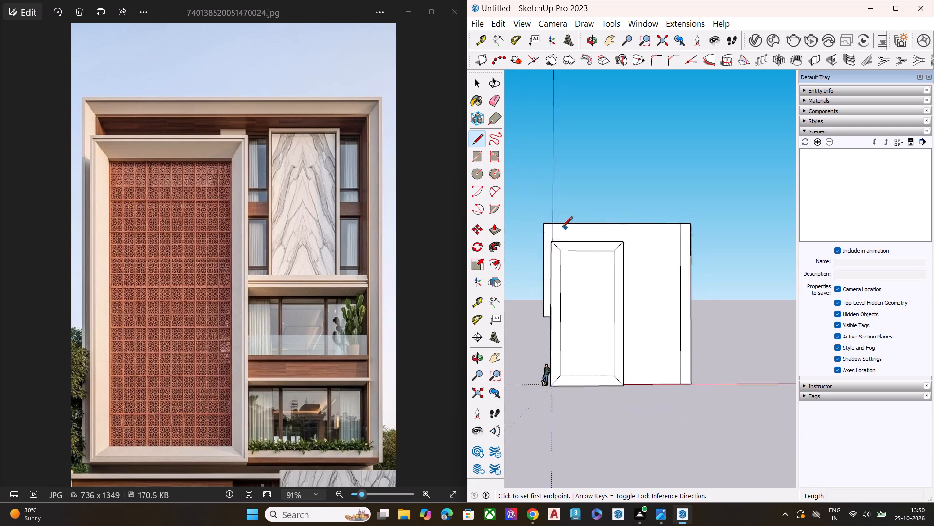
scroll(562, 227, up, 4)
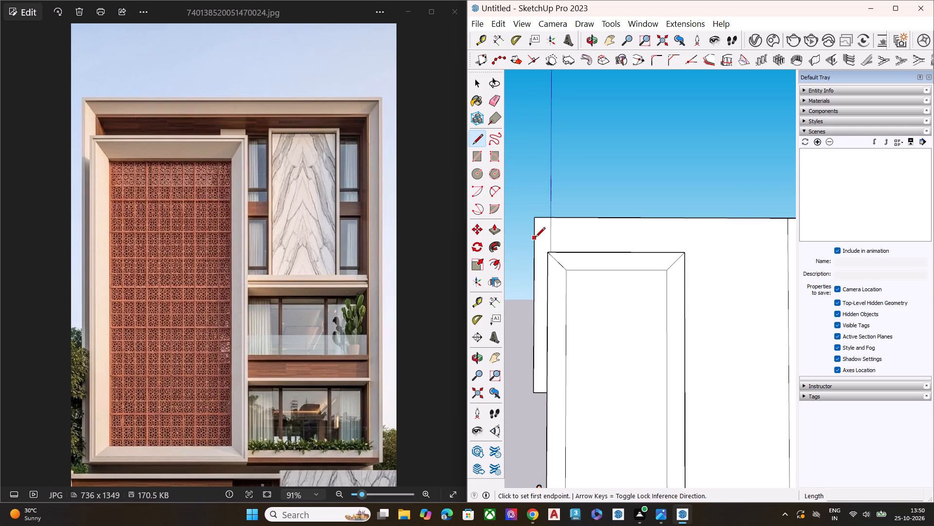
click(534, 236)
scroll(537, 260, down, 1)
scroll(538, 260, up, 1)
scroll(542, 261, down, 3)
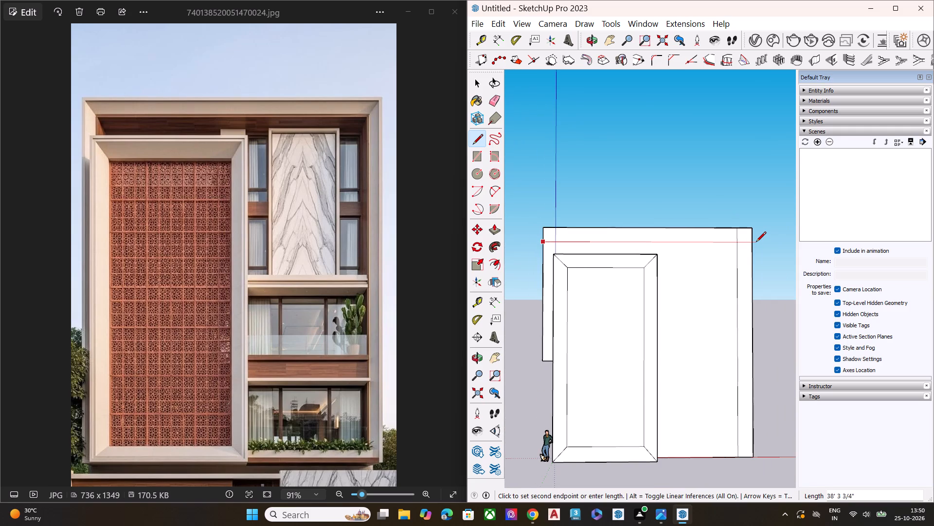
click(753, 242)
key(space)
Draw a diagonal mitre line from the intersection of the two inner frame lines to the front wall's upper-right corner.
scroll(750, 239, up, 1)
middle_drag(749, 240, 723, 286)
key(l)
scroll(745, 258, up, 3)
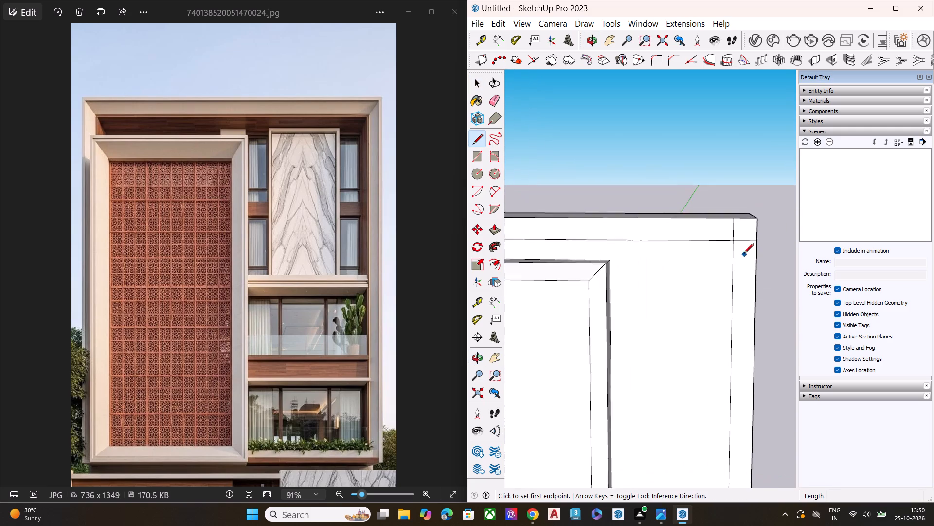
scroll(744, 254, up, 2)
click(731, 236)
click(760, 208)
key(space)
scroll(767, 210, down, 3)
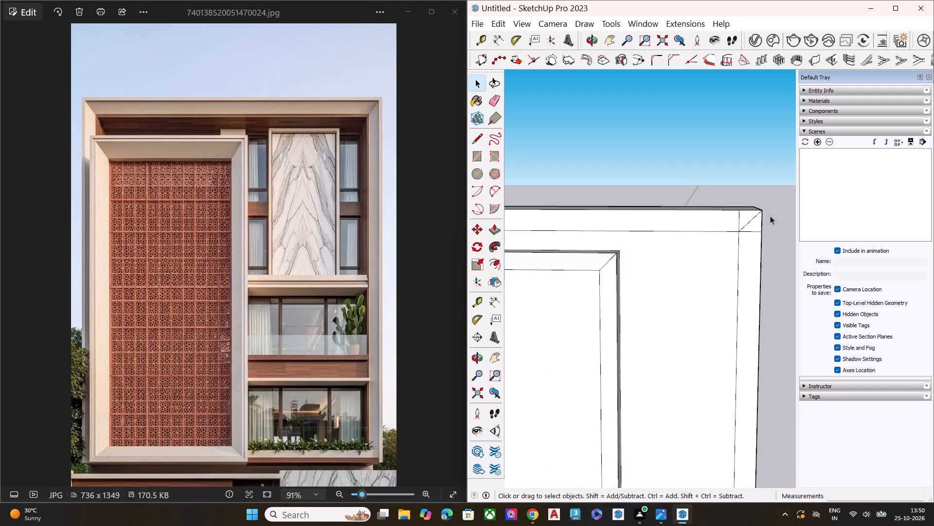
Draw a vertical line from the projecting panel's upper-left back corner up to the front wall's top edge.
scroll(770, 216, down, 4)
middle_drag(559, 227, 586, 248)
scroll(516, 229, up, 2)
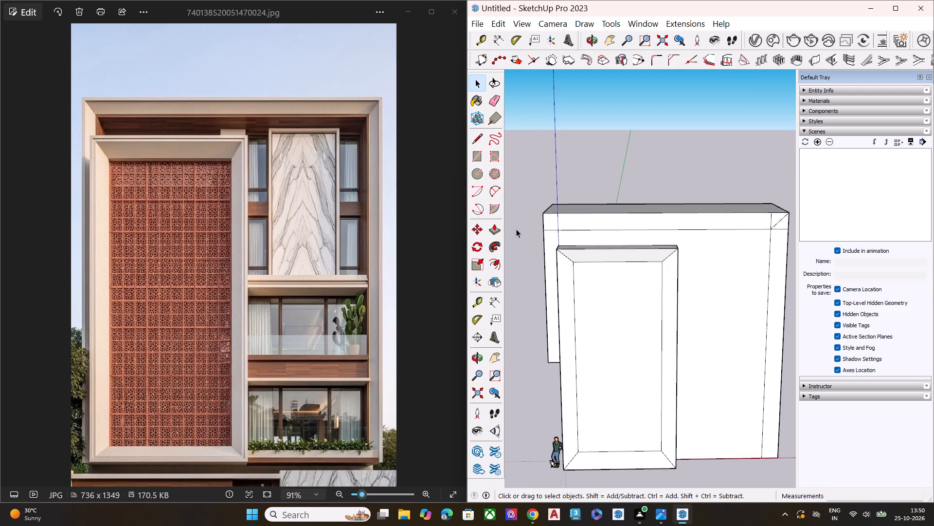
scroll(516, 229, up, 7)
scroll(552, 251, up, 4)
scroll(558, 260, down, 1)
scroll(560, 261, up, 3)
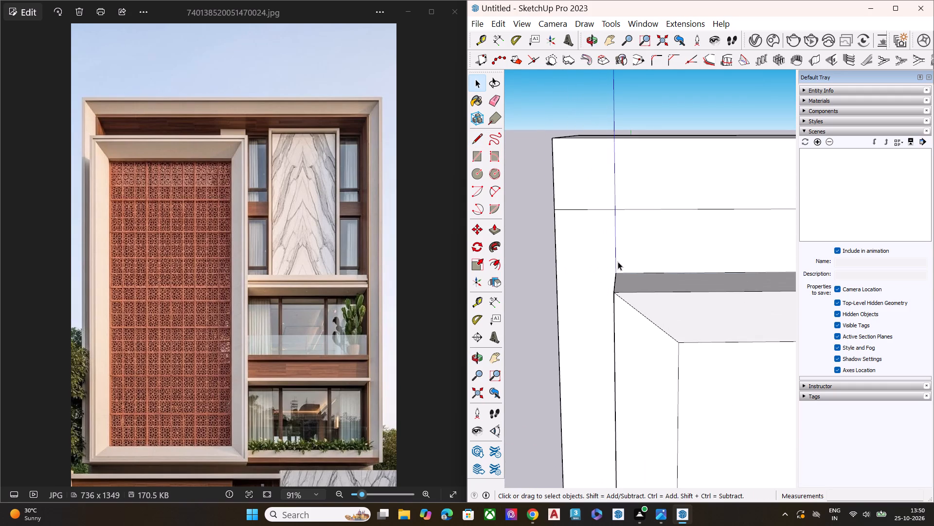
key(l)
click(614, 272)
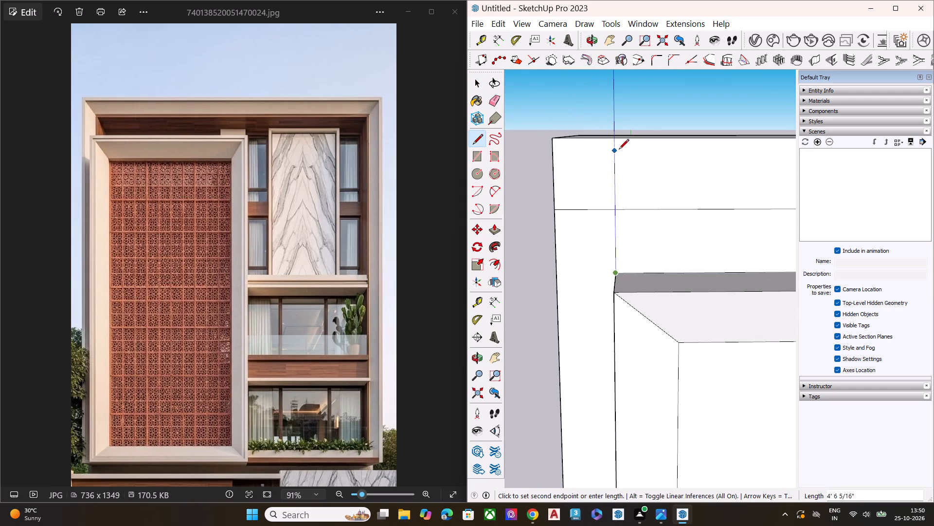
click(616, 140)
key(space)
Draw a diagonal mitre line from the left intersection of the frame lines to the front wall's upper-left corner.
key(l)
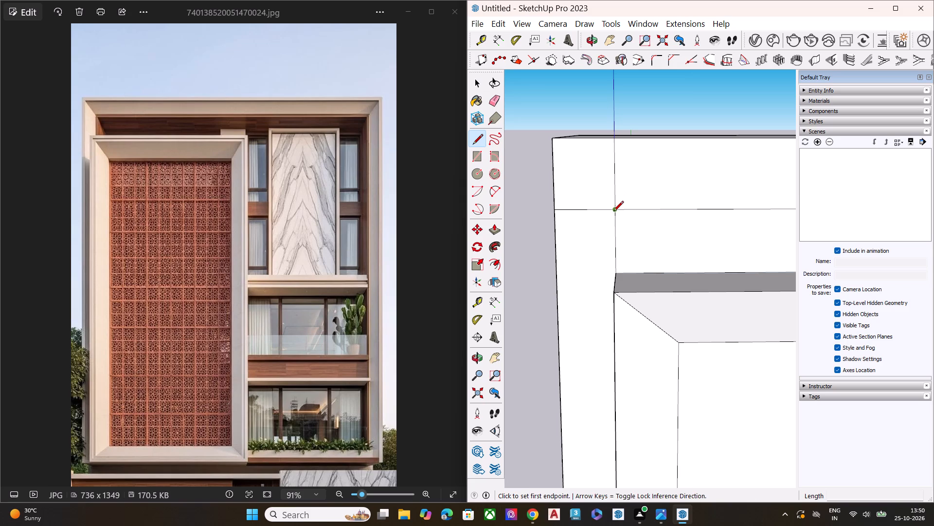
click(613, 212)
click(556, 139)
key(space)
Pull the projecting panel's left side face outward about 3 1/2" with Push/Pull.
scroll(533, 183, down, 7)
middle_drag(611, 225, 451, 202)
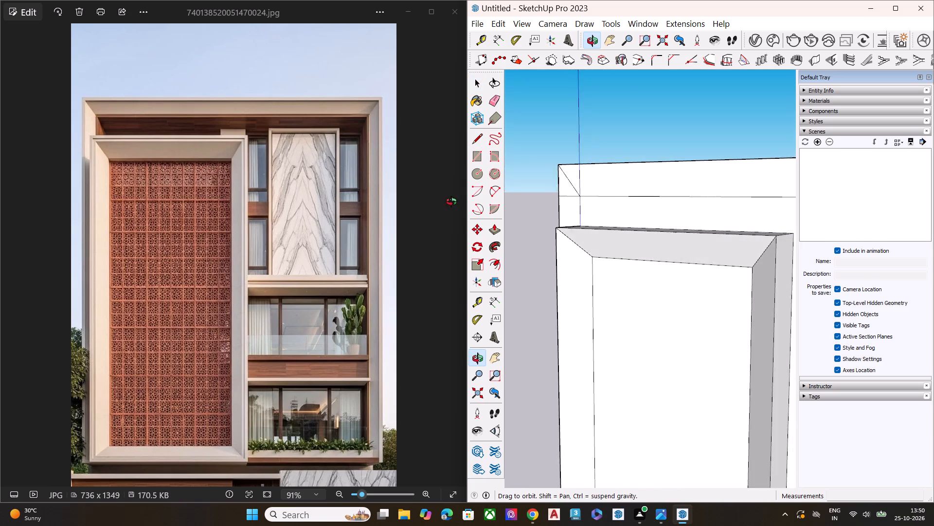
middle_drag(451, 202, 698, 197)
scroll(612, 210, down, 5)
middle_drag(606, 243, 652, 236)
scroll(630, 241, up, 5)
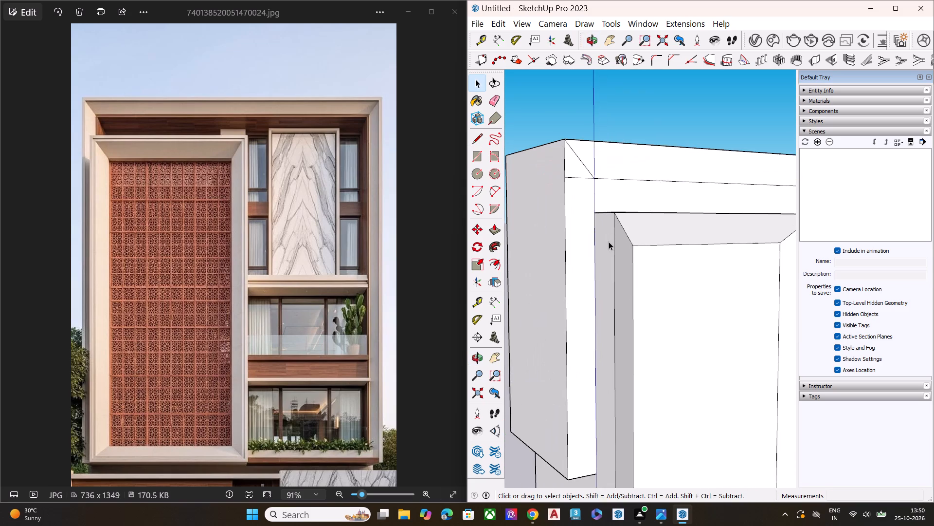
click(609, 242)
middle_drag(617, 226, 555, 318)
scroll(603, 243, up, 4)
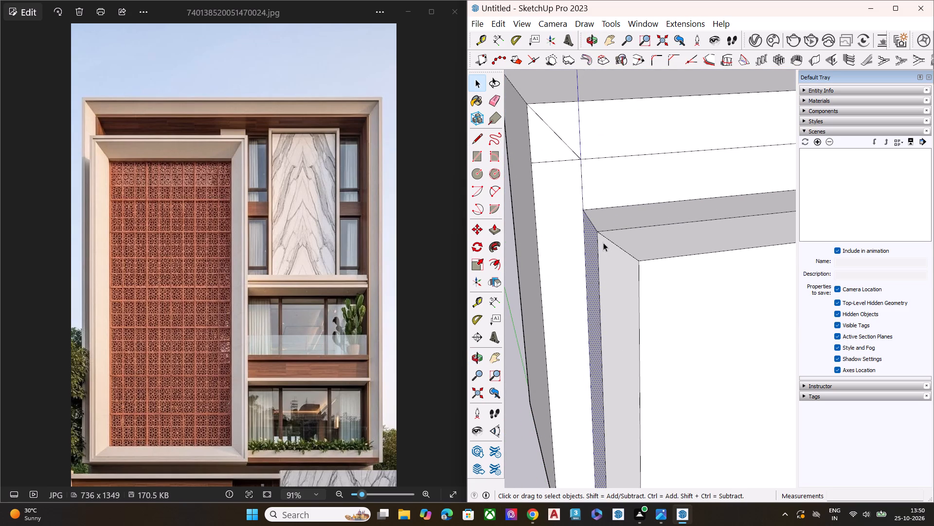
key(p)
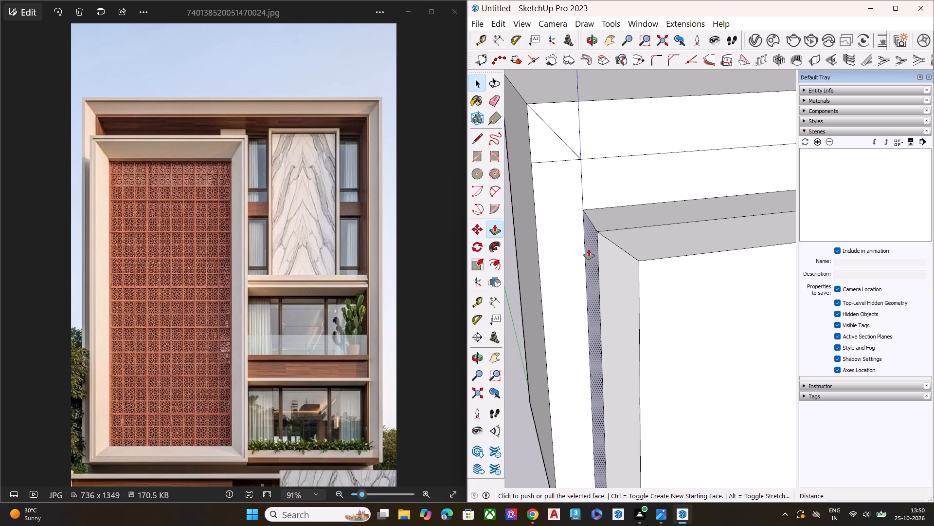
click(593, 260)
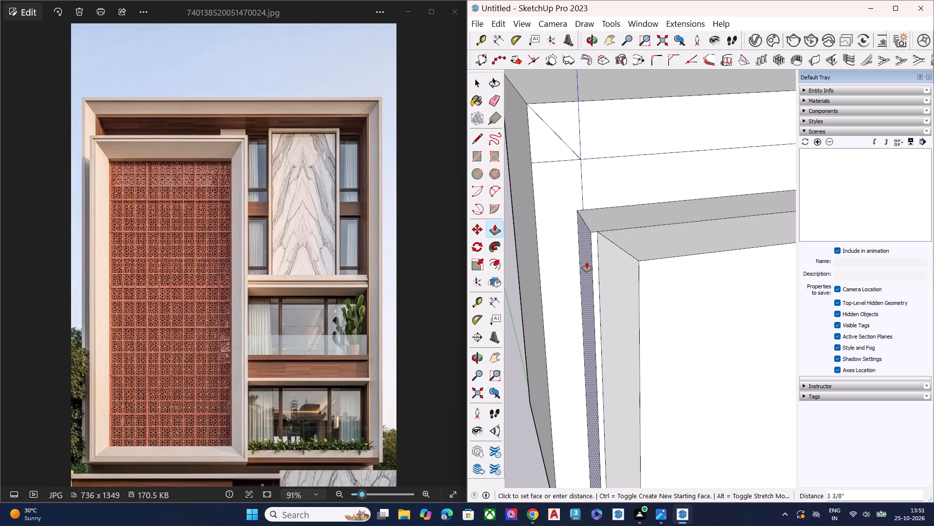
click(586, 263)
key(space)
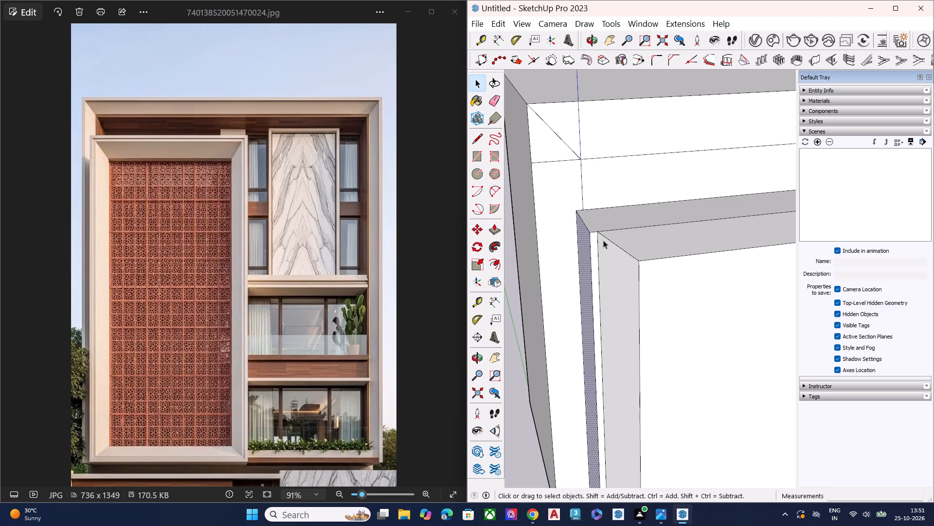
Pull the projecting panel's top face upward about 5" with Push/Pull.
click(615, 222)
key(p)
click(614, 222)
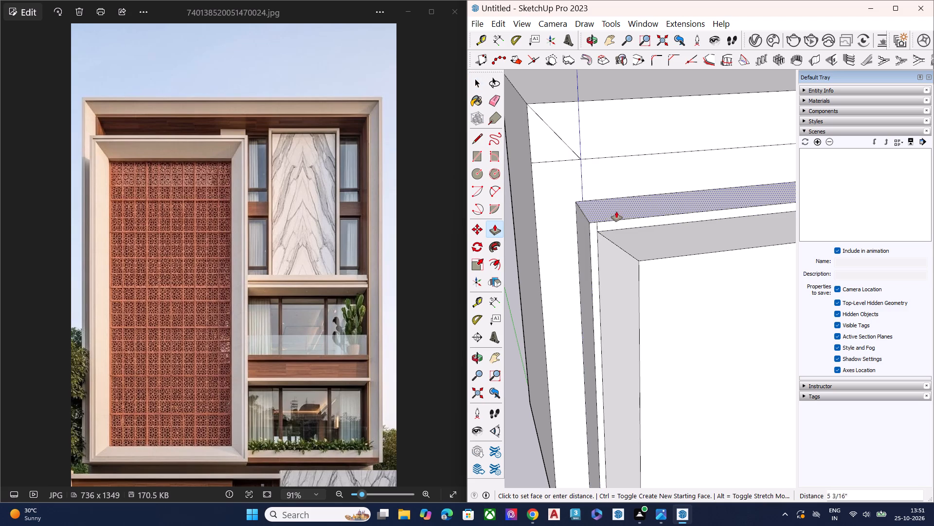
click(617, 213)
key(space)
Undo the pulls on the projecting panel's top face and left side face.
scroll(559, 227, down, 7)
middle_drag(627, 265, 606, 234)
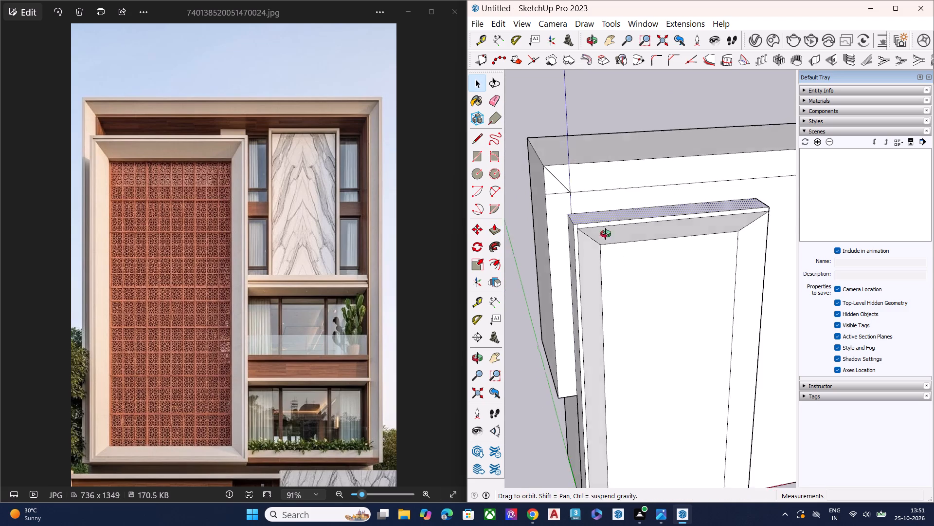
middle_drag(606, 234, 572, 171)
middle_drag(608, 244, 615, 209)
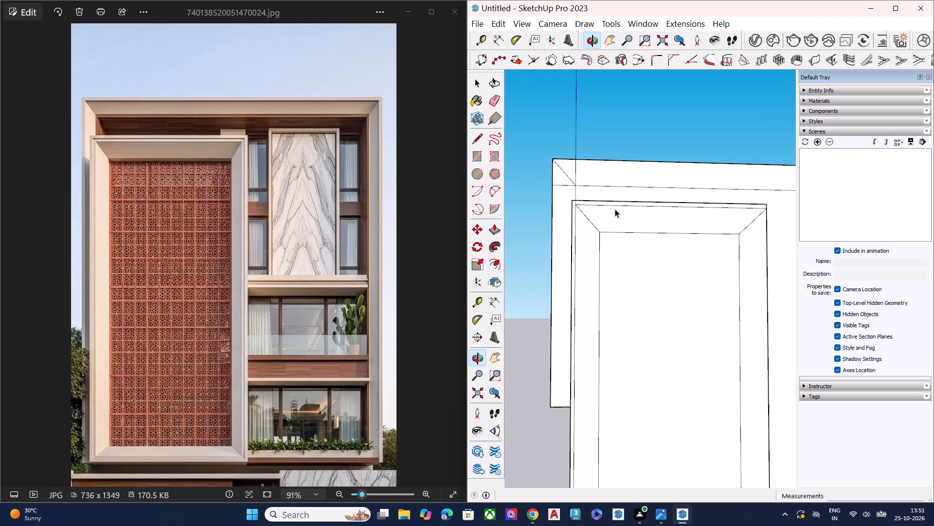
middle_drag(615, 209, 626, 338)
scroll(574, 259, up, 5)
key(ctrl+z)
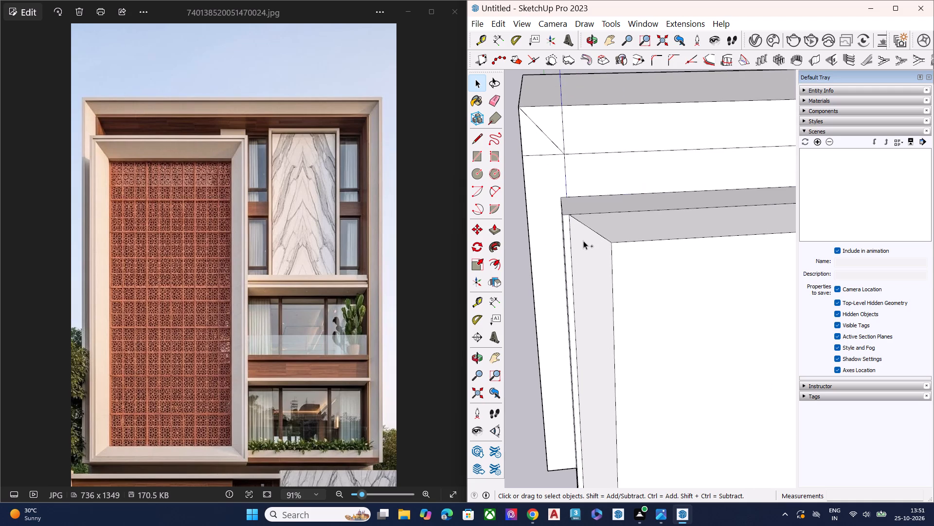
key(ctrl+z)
Pull the projecting panel's left side face outward about 5" with Push/Pull.
middle_drag(596, 244, 673, 226)
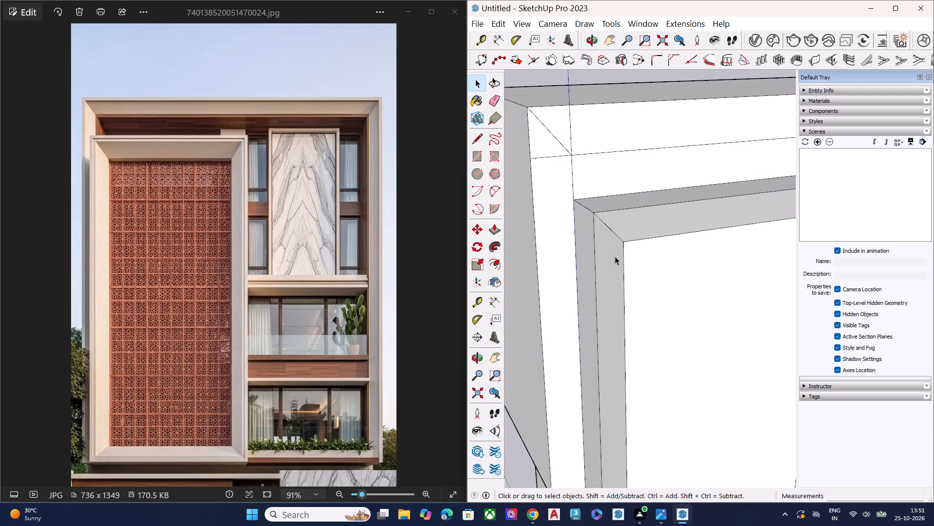
click(585, 241)
key(u)
middle_drag(585, 237, 549, 183)
middle_drag(565, 202, 608, 247)
key(p)
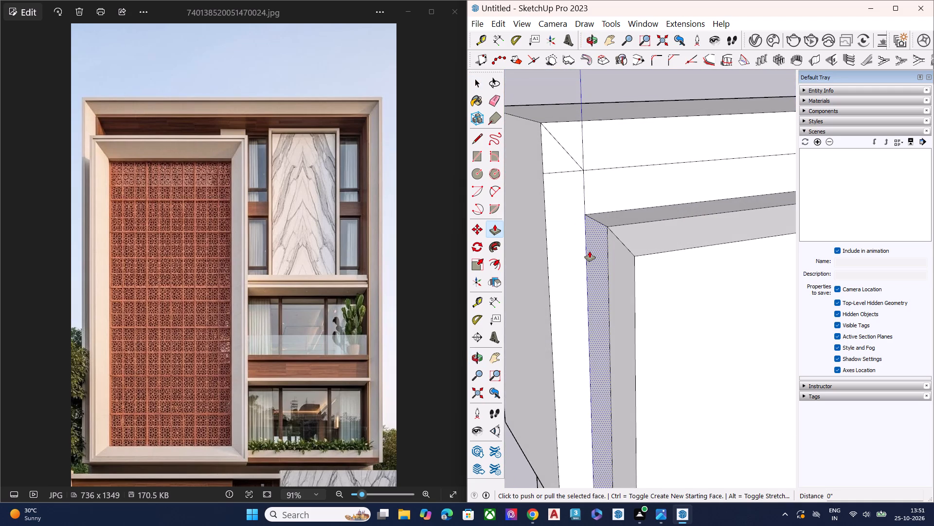
click(593, 251)
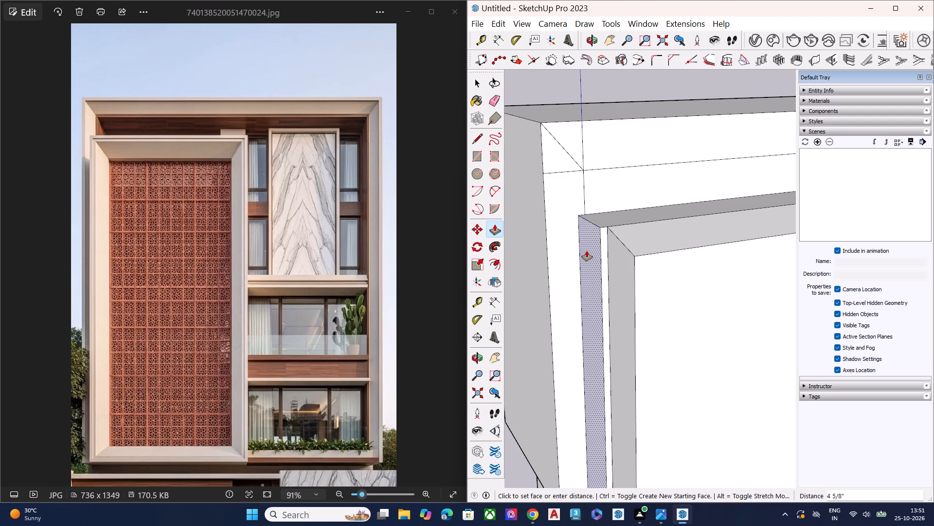
click(584, 251)
key(space)
Pull the projecting panel's top face upward about 6 11/16" with Push/Pull.
click(623, 220)
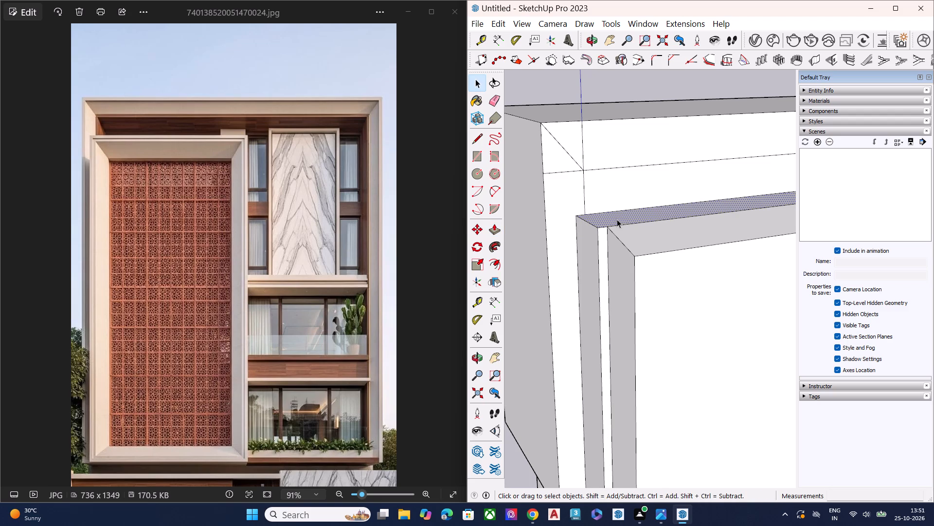
key(p)
click(618, 217)
click(619, 207)
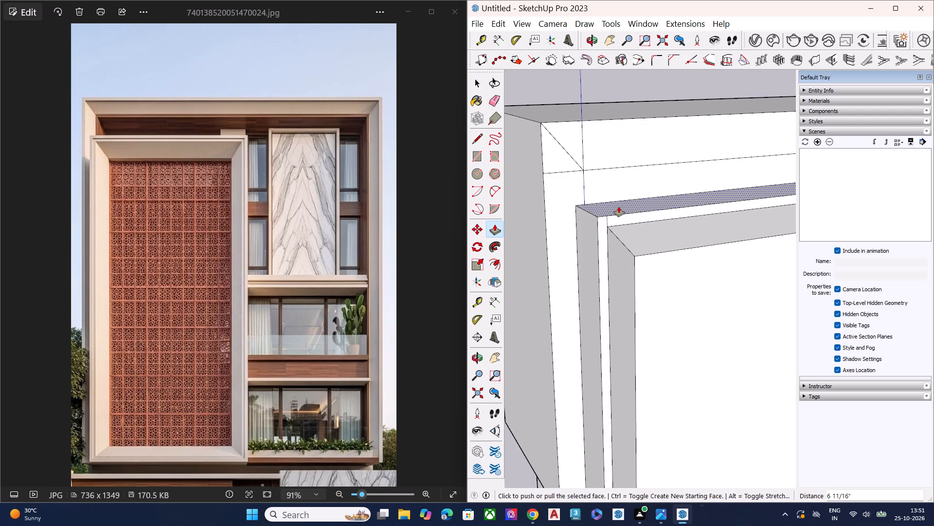
key(space)
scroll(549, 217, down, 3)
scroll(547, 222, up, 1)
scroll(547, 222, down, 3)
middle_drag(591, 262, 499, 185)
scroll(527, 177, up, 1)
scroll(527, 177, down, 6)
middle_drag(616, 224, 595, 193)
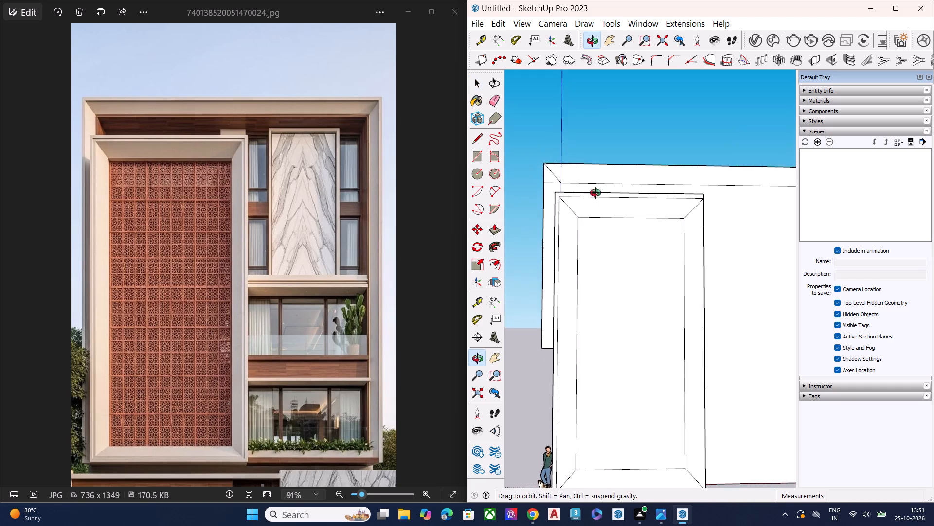
Pull the projecting panel's right side face outward about 8 11/16" with Push/Pull.
middle_drag(595, 193, 595, 193)
middle_drag(668, 233, 530, 262)
scroll(695, 238, up, 6)
click(689, 230)
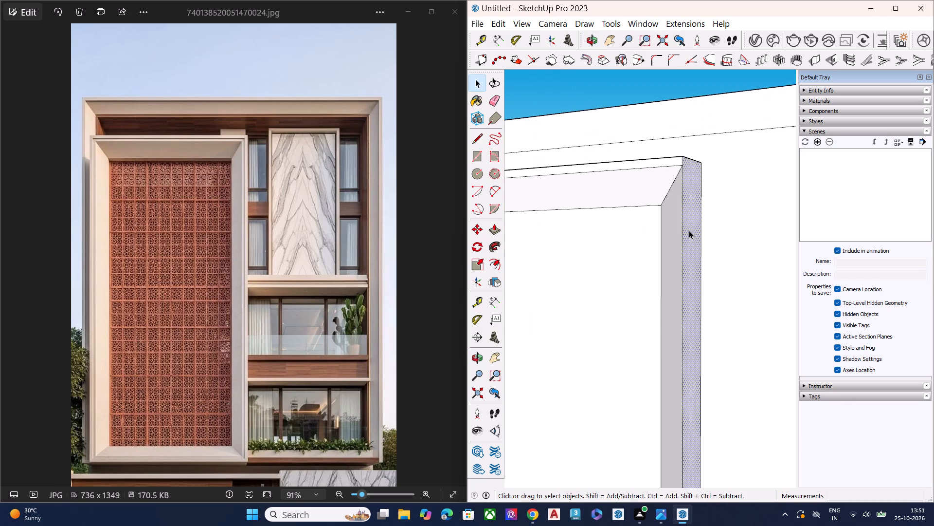
key(p)
click(693, 227)
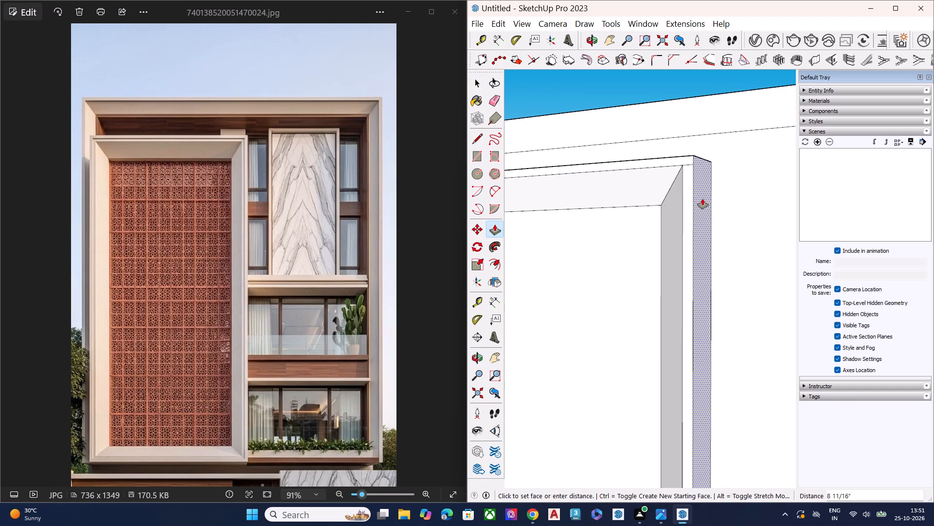
click(702, 200)
key(space)
Pull the projecting panel's bottom face downward about 6 7/8" with Push/Pull and clear the selection.
scroll(676, 225, down, 1)
middle_drag(686, 226, 724, 226)
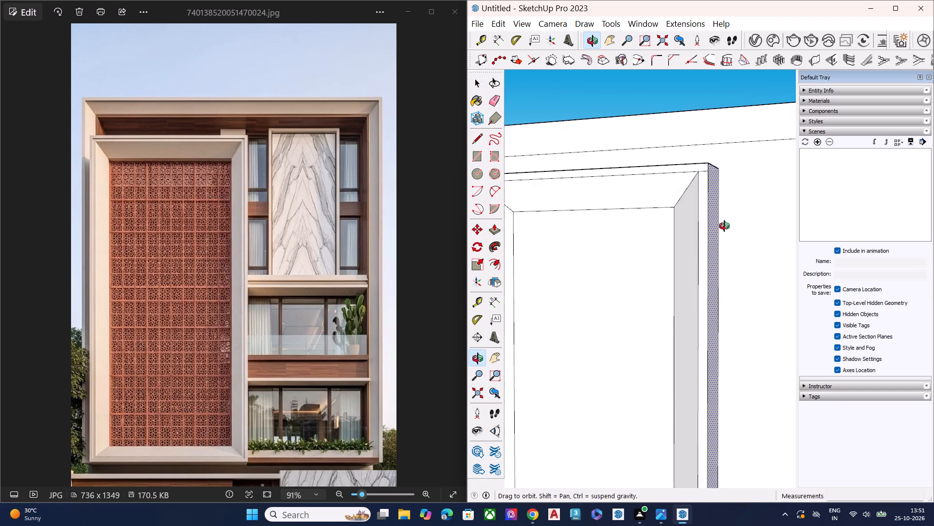
middle_drag(724, 226, 736, 224)
scroll(753, 226, up, 1)
scroll(775, 231, down, 7)
middle_drag(717, 267, 781, 261)
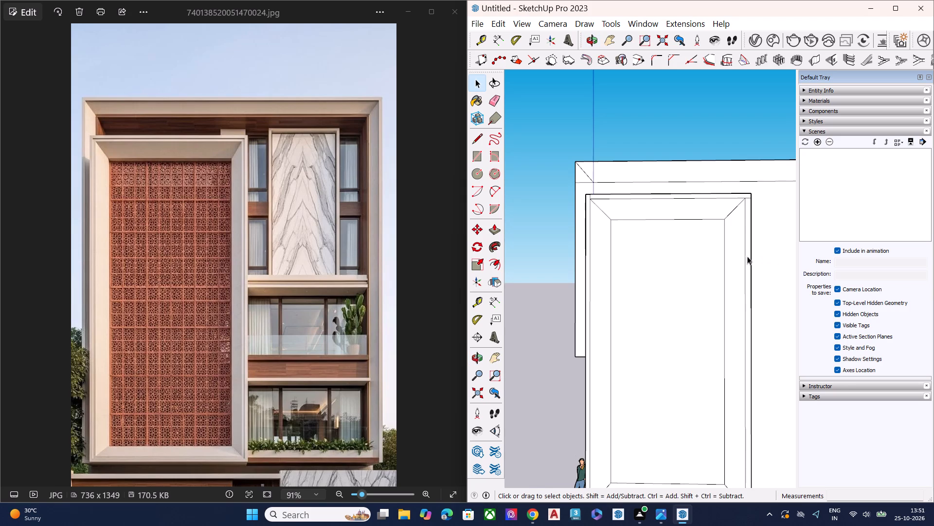
scroll(700, 188, down, 6)
scroll(700, 362, up, 3)
scroll(696, 378, down, 2)
scroll(696, 379, up, 3)
middle_drag(688, 375, 697, 239)
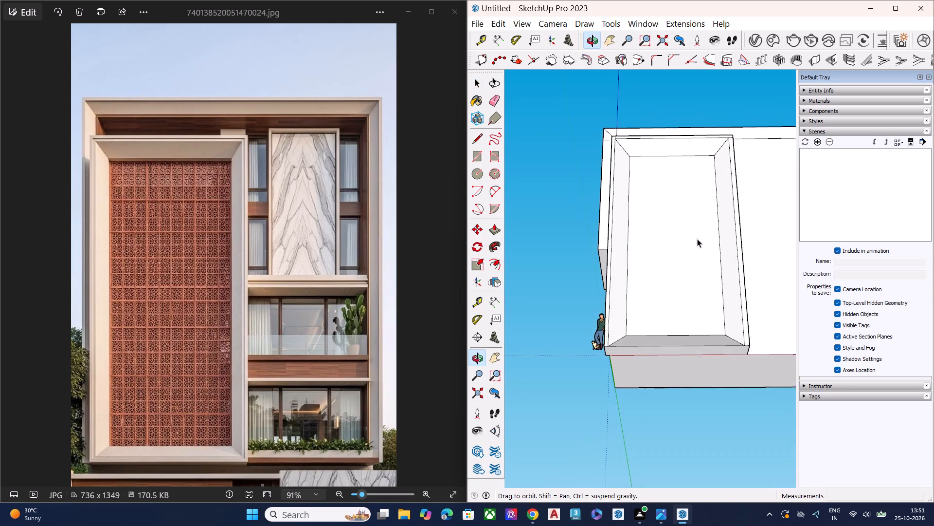
scroll(693, 362, up, 5)
click(647, 340)
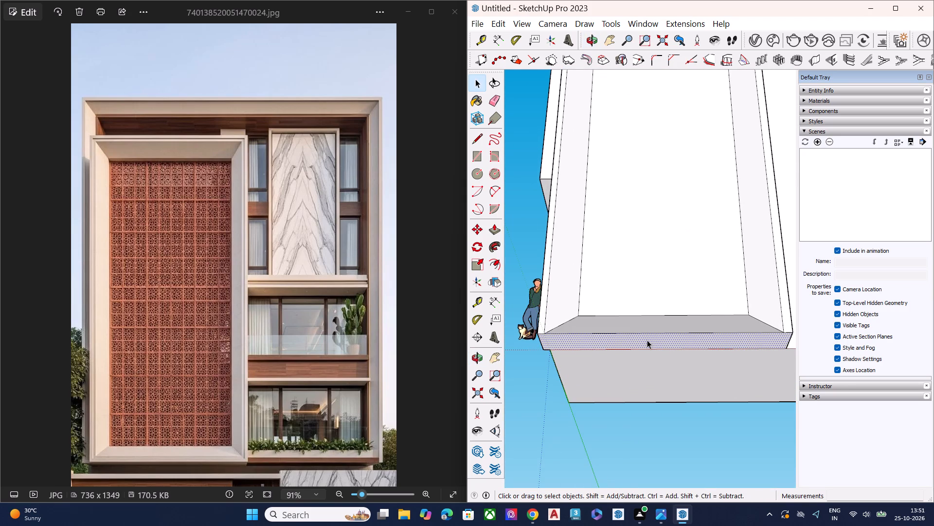
key(p)
click(647, 340)
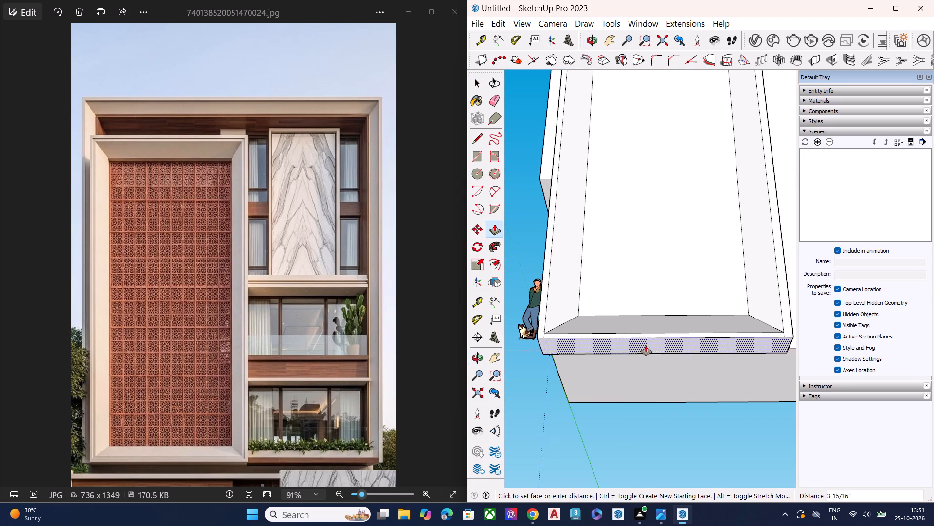
click(646, 347)
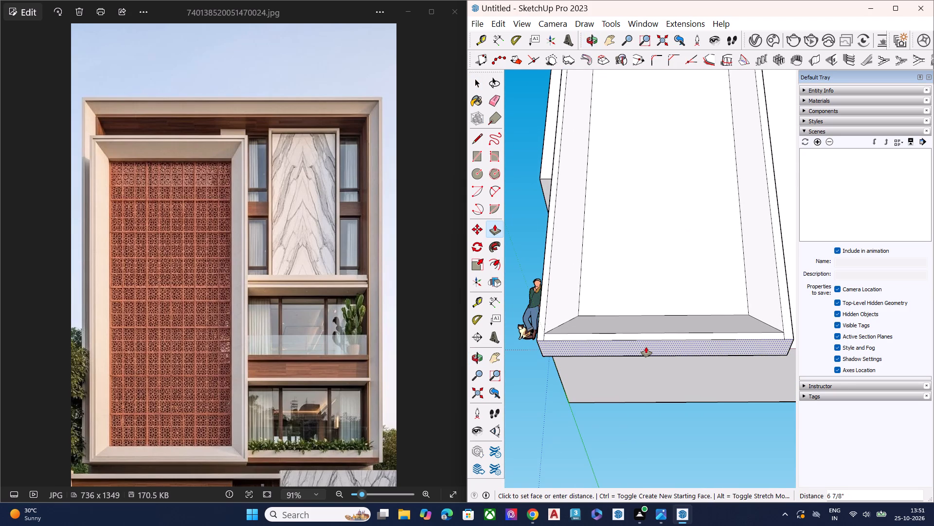
key(space)
click(616, 423)
Erase the leftover short edges crossing the projecting panel's rim at its top right and top left corners.
middle_drag(626, 272, 611, 374)
scroll(611, 374, up, 1)
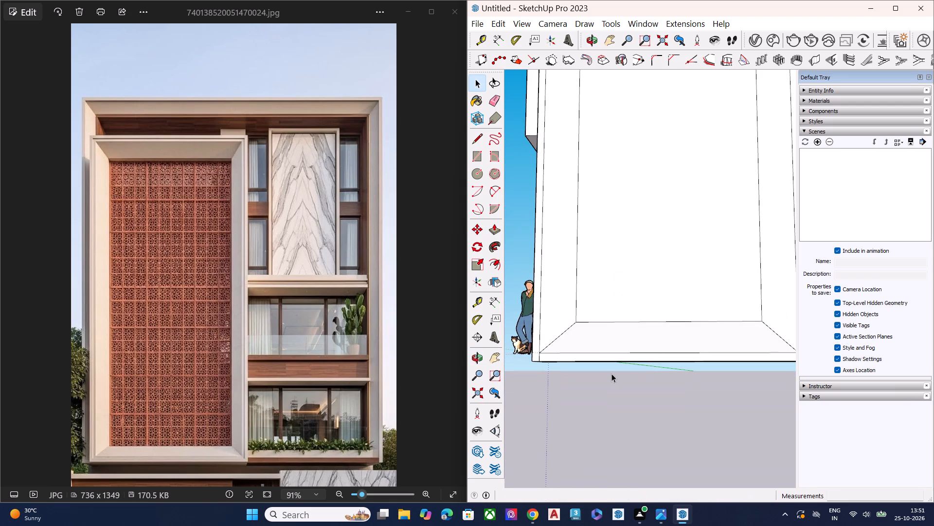
scroll(606, 361, down, 9)
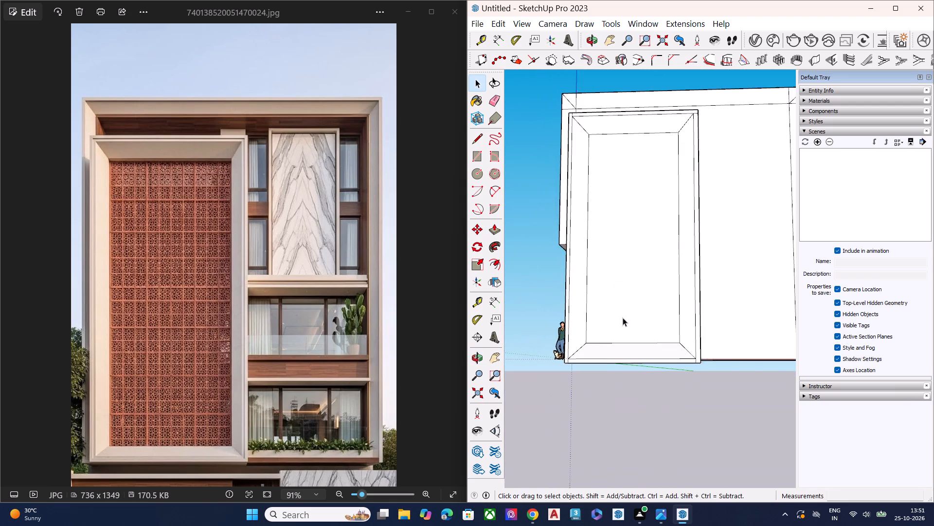
middle_drag(645, 137, 667, 218)
scroll(705, 164, up, 9)
scroll(688, 150, down, 4)
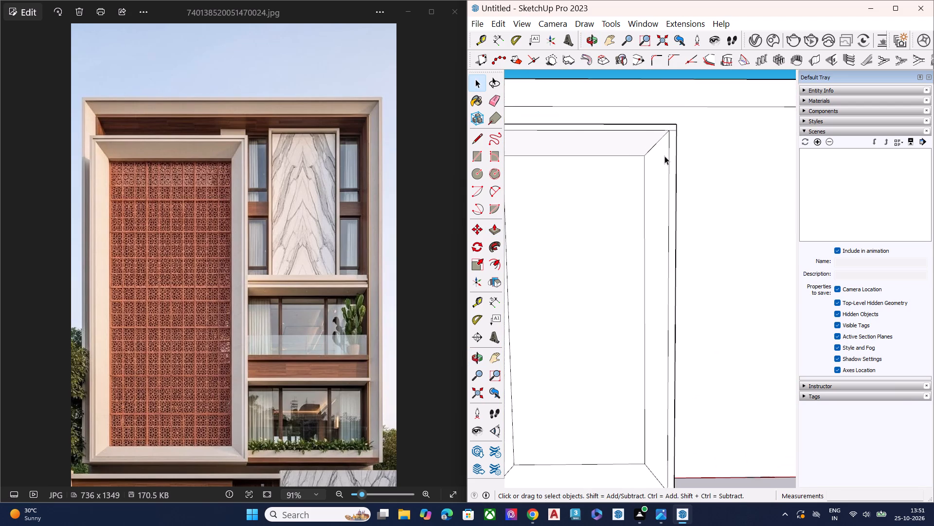
key(e)
scroll(672, 105, up, 8)
click(675, 149)
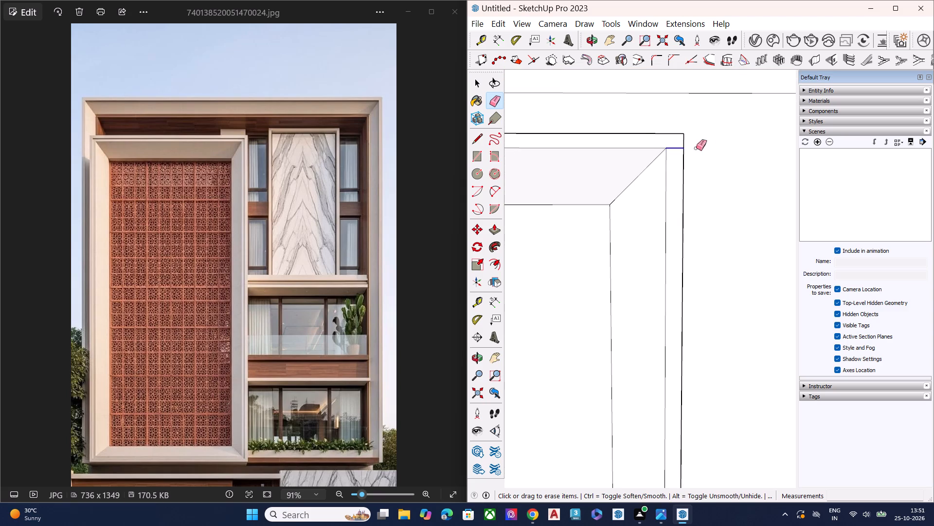
scroll(727, 147, down, 4)
scroll(733, 156, up, 1)
scroll(734, 156, down, 3)
scroll(743, 158, up, 1)
scroll(750, 160, down, 5)
scroll(555, 152, up, 1)
scroll(550, 152, down, 2)
scroll(550, 152, up, 1)
scroll(549, 152, down, 1)
scroll(547, 153, up, 1)
scroll(543, 153, down, 1)
scroll(539, 154, up, 5)
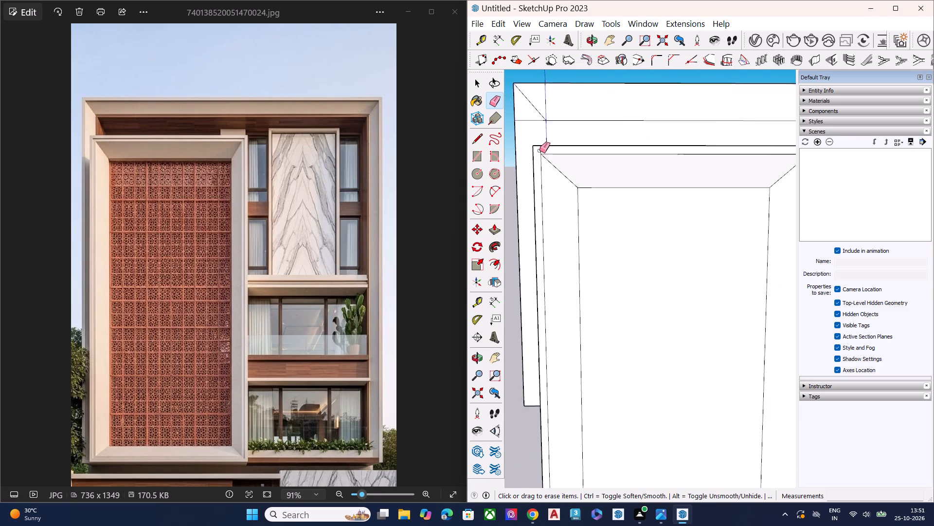
scroll(539, 150, up, 1)
scroll(539, 150, down, 5)
scroll(539, 150, up, 2)
click(540, 150)
scroll(557, 134, up, 1)
scroll(557, 133, down, 2)
scroll(558, 133, up, 1)
scroll(558, 133, down, 11)
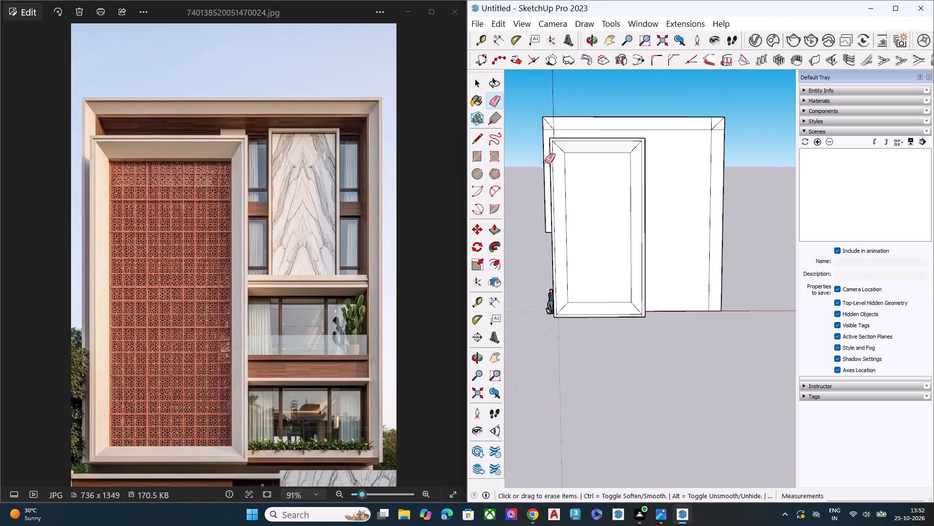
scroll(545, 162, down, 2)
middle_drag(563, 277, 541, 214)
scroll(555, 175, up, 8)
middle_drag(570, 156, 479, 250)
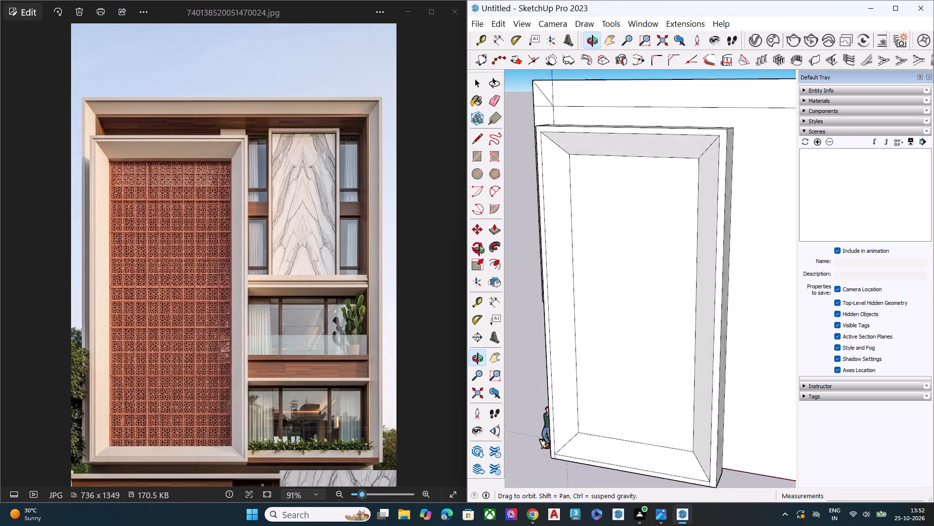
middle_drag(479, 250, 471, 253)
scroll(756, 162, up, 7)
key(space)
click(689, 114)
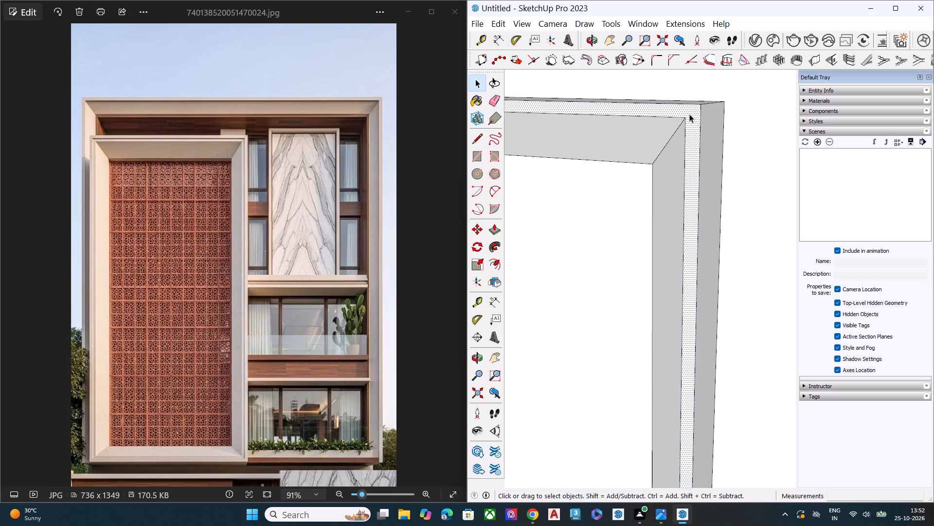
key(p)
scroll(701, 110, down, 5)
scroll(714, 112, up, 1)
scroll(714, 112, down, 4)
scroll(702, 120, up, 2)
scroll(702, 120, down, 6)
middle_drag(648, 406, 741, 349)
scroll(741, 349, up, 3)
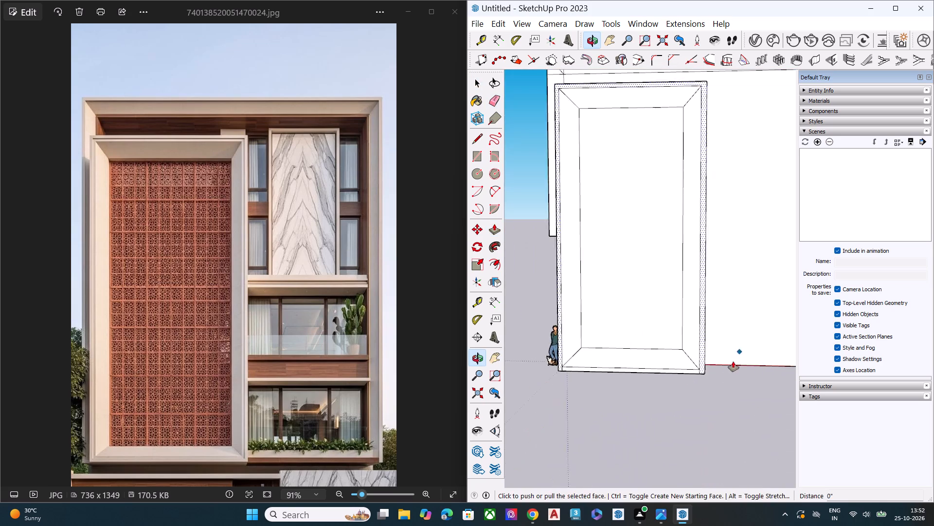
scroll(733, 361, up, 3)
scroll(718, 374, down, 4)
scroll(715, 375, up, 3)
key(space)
Erase the leftover short edges crossing the projecting panel's rim at its bottom right and bottom left corners.
scroll(675, 396, up, 1)
scroll(675, 396, down, 1)
scroll(674, 397, up, 2)
scroll(672, 399, down, 1)
scroll(672, 399, up, 4)
key(e)
scroll(679, 380, up, 5)
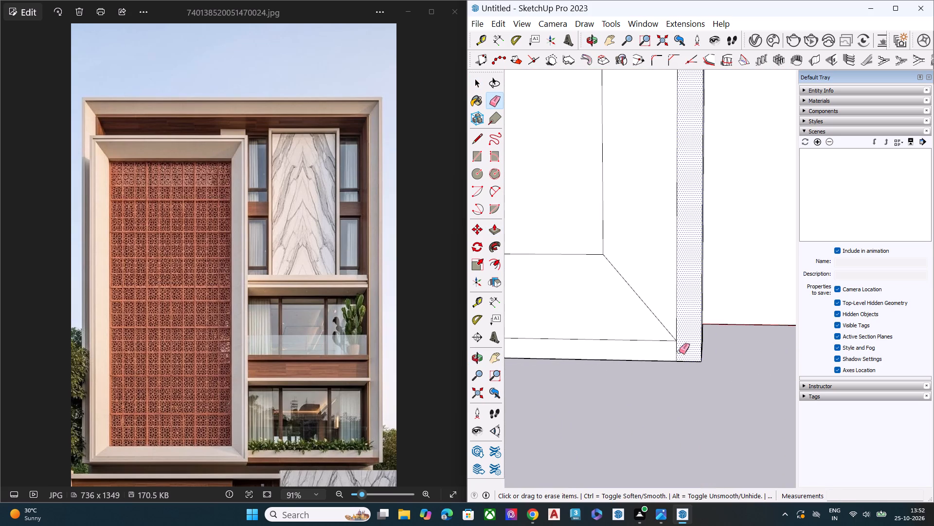
click(676, 353)
scroll(727, 356, down, 12)
scroll(708, 358, up, 1)
scroll(709, 358, down, 6)
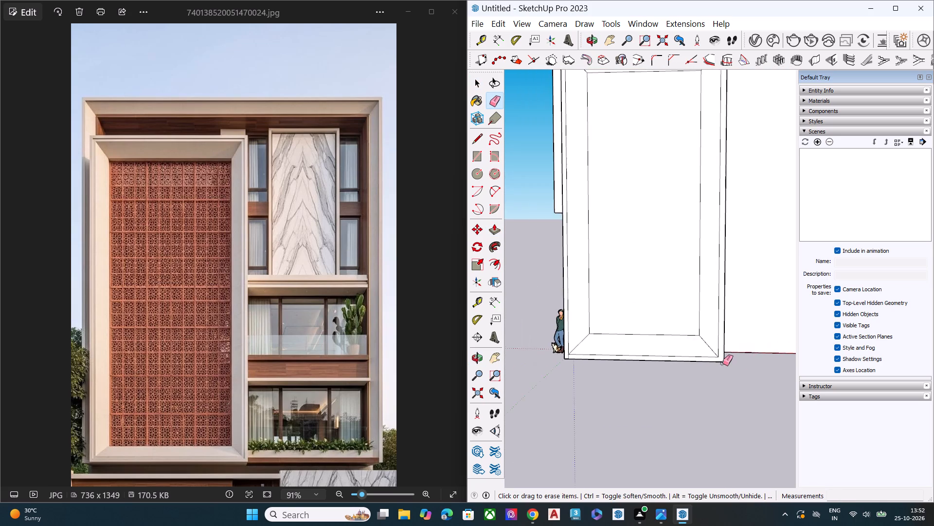
scroll(583, 364, down, 1)
scroll(583, 364, up, 10)
click(562, 350)
key(space)
Pull the projecting panel's continuous front rim face forward about 4 5/16" with Push/Pull and clear the selection.
scroll(545, 388, down, 8)
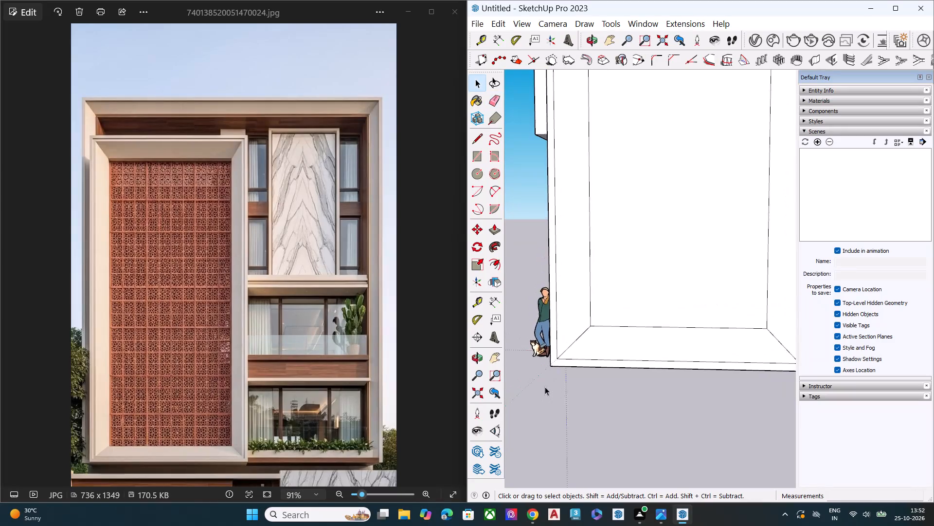
scroll(545, 387, down, 4)
middle_drag(643, 370, 592, 402)
scroll(620, 270, down, 4)
scroll(624, 293, up, 1)
scroll(626, 293, down, 3)
scroll(625, 220, up, 9)
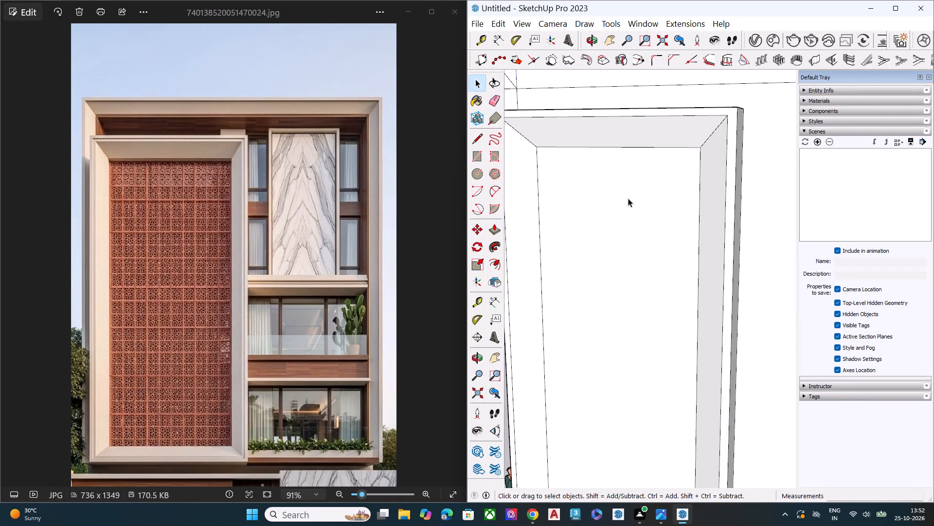
middle_drag(657, 181, 595, 240)
scroll(698, 117, up, 7)
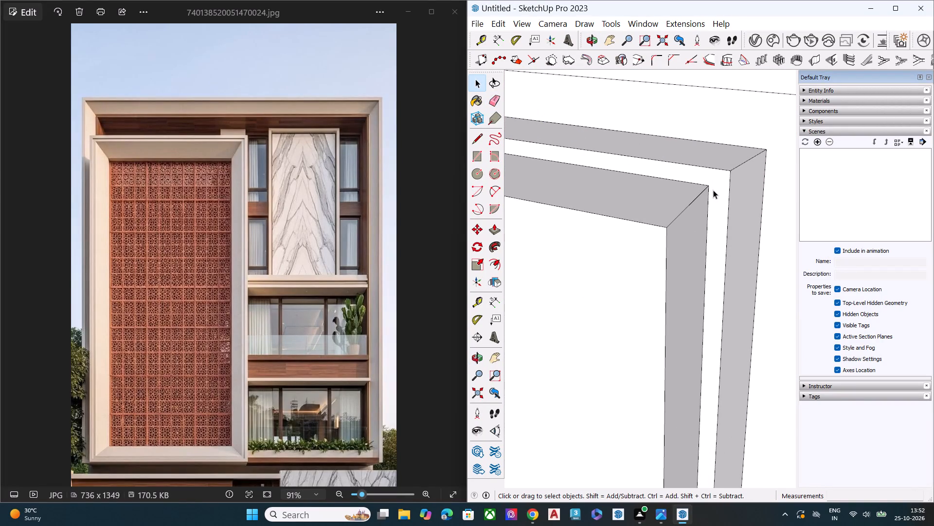
click(713, 189)
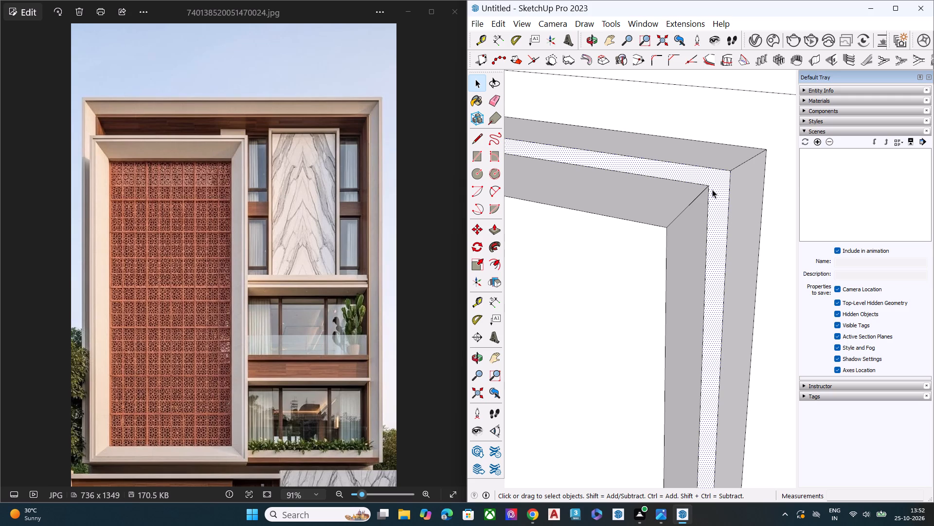
key(p)
click(716, 184)
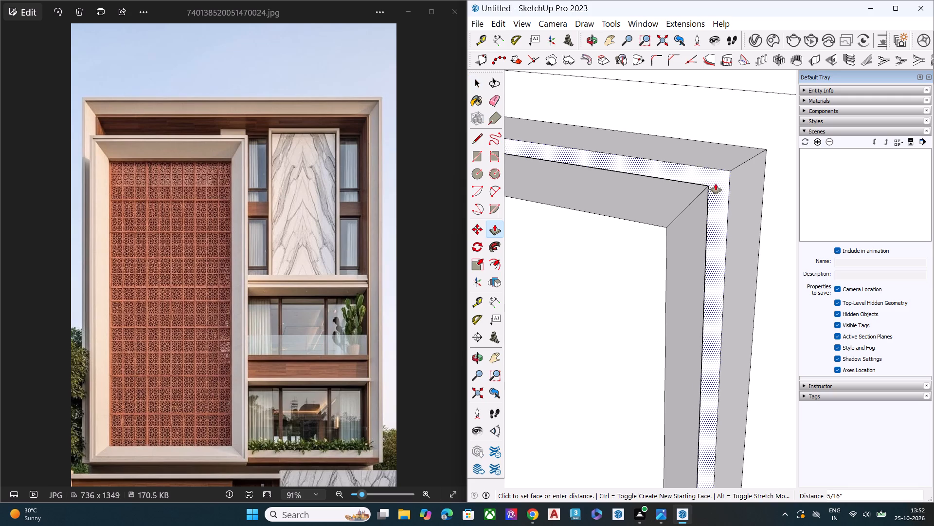
middle_drag(718, 184, 741, 161)
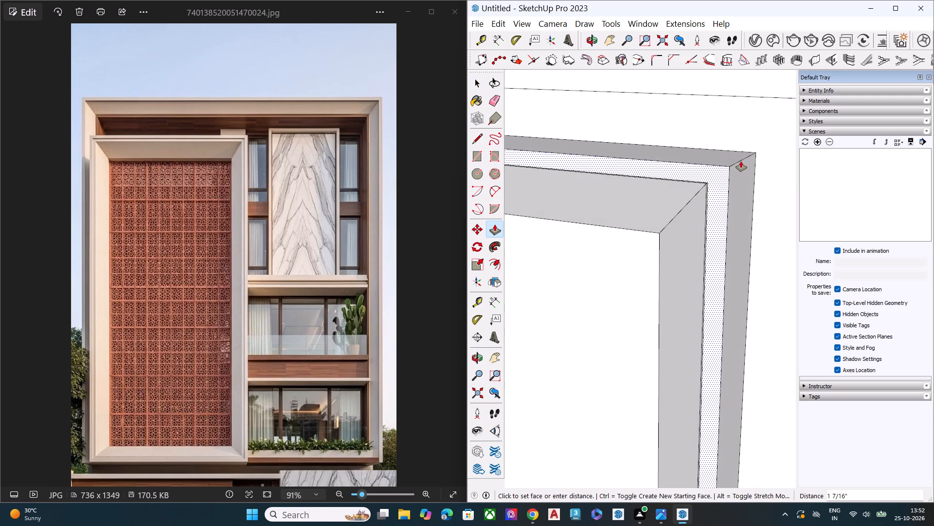
click(716, 194)
key(space)
middle_drag(697, 210, 826, 82)
middle_drag(695, 168, 803, 115)
scroll(803, 115, up, 1)
scroll(698, 169, down, 5)
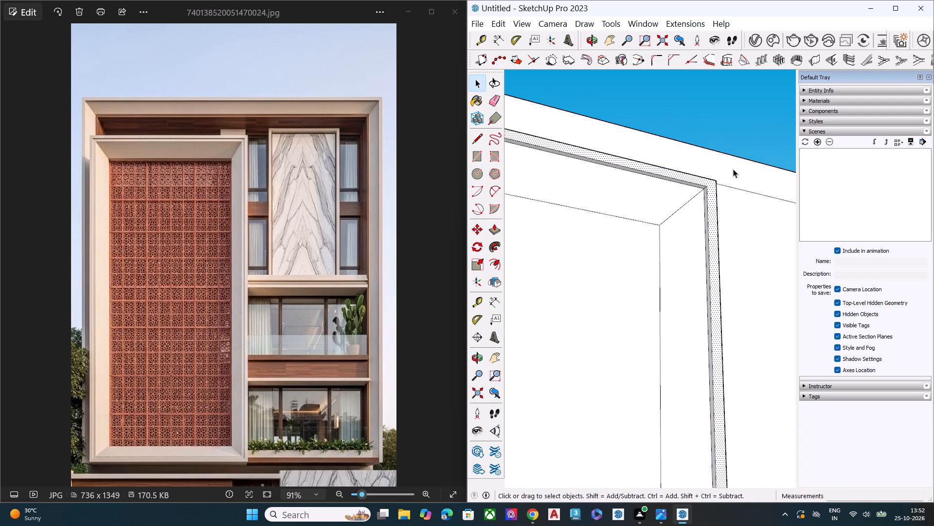
scroll(733, 169, down, 7)
middle_drag(702, 174, 582, 220)
key(space)
click(595, 94)
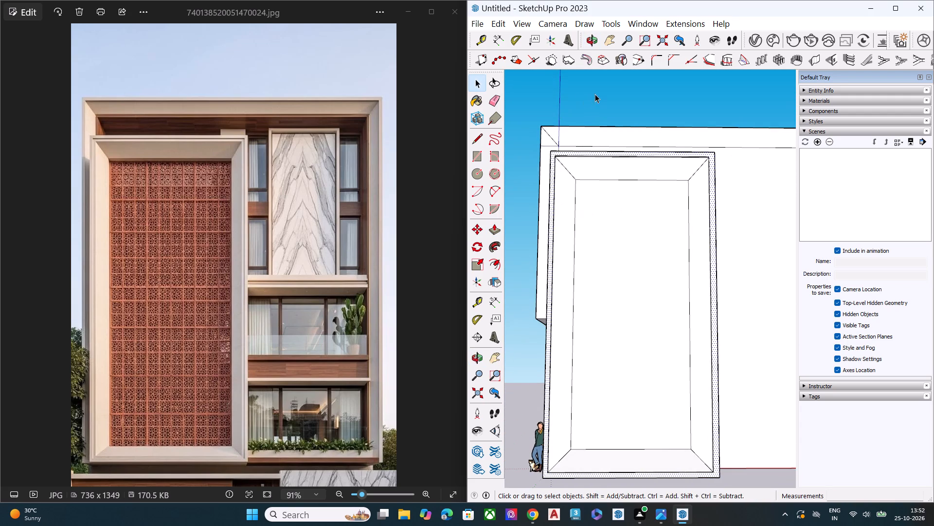
Push the raised rim's inner left side face back toward its outer edge about 1 9/16" with Push/Pull.
scroll(593, 150, down, 2)
middle_drag(647, 185, 565, 211)
scroll(561, 194, up, 8)
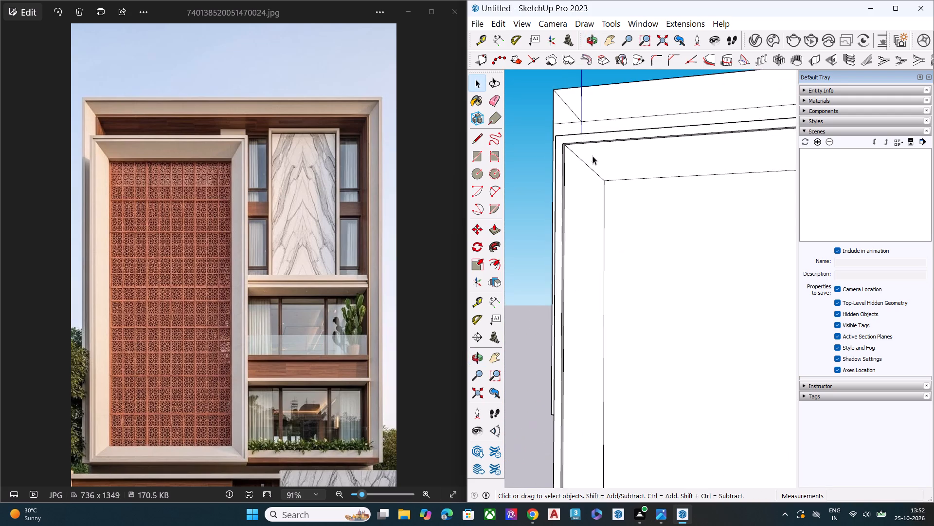
middle_drag(578, 129, 570, 89)
scroll(572, 111, up, 8)
scroll(575, 158, down, 1)
scroll(575, 158, up, 11)
scroll(555, 161, down, 2)
scroll(555, 161, up, 2)
click(557, 155)
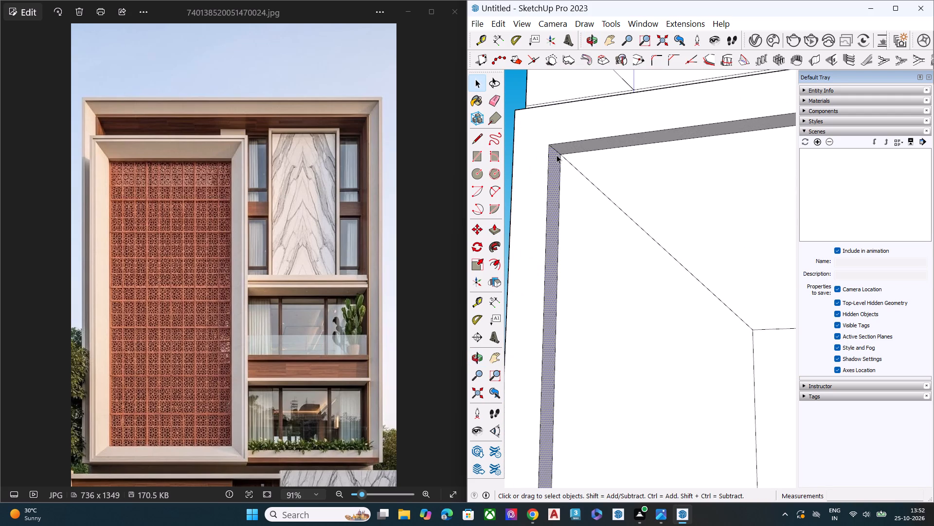
key(p)
click(557, 154)
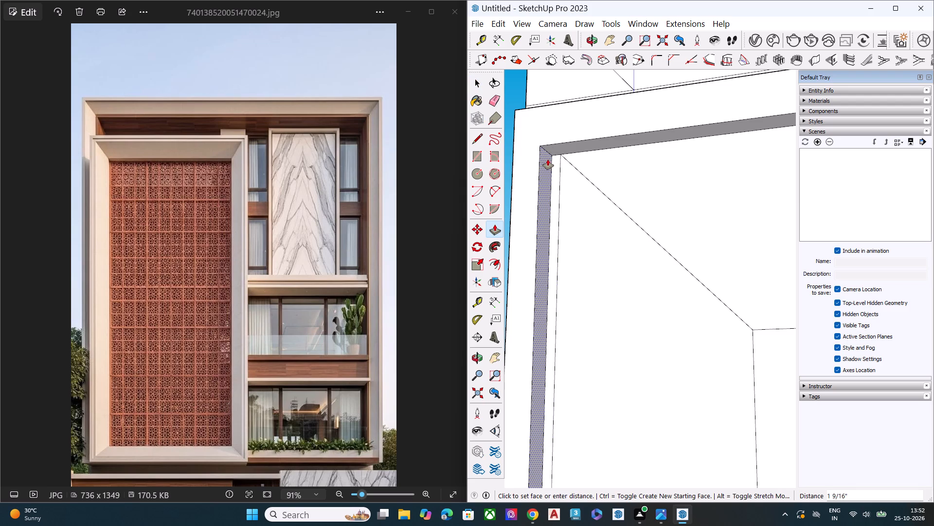
click(547, 160)
key(space)
Repeat the same Push/Pull distance on the raised rim's inner top face.
scroll(547, 160, down, 2)
scroll(547, 160, up, 1)
scroll(547, 160, down, 3)
scroll(547, 160, up, 1)
scroll(547, 160, down, 3)
scroll(546, 185, up, 2)
scroll(546, 185, down, 1)
scroll(546, 185, up, 1)
scroll(546, 187, down, 3)
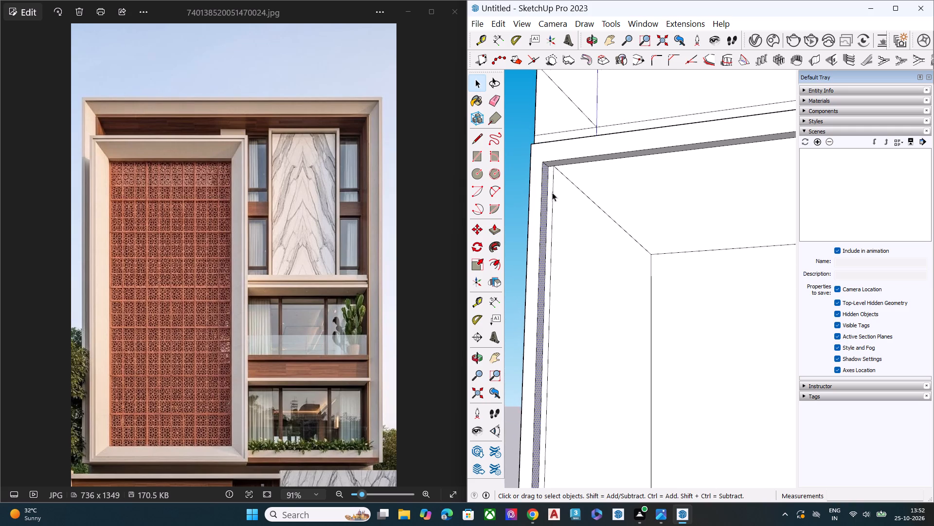
middle_drag(561, 188, 597, 135)
scroll(612, 143, down, 6)
middle_drag(585, 159, 590, 122)
scroll(593, 124, up, 2)
scroll(619, 140, down, 1)
scroll(621, 142, up, 5)
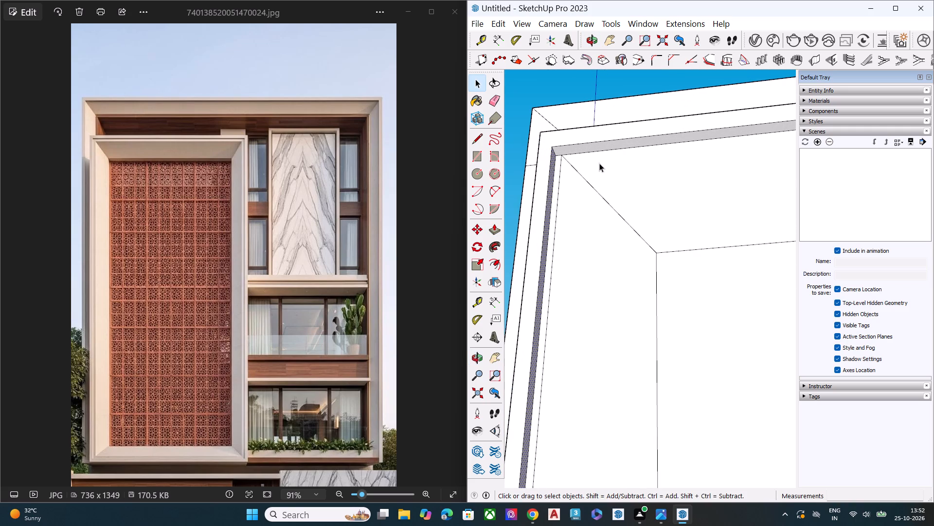
click(621, 77)
key(p)
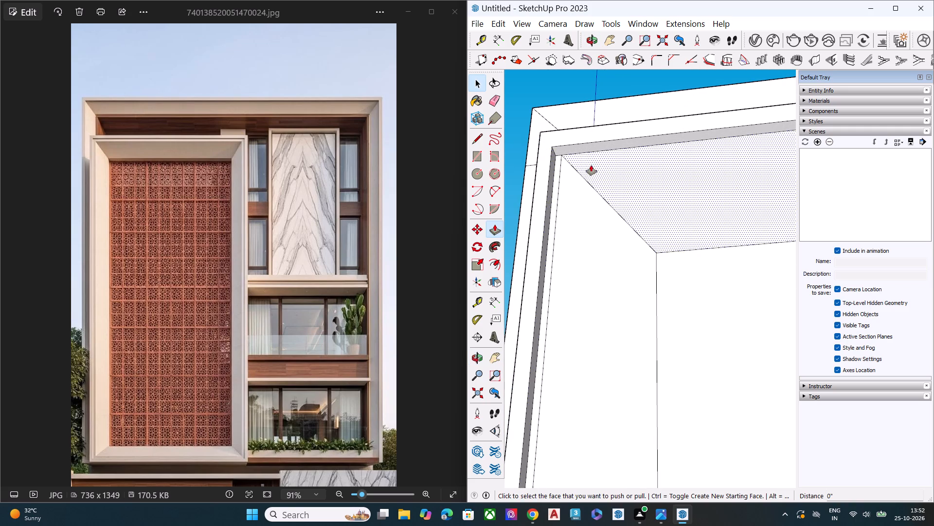
double_click(592, 145)
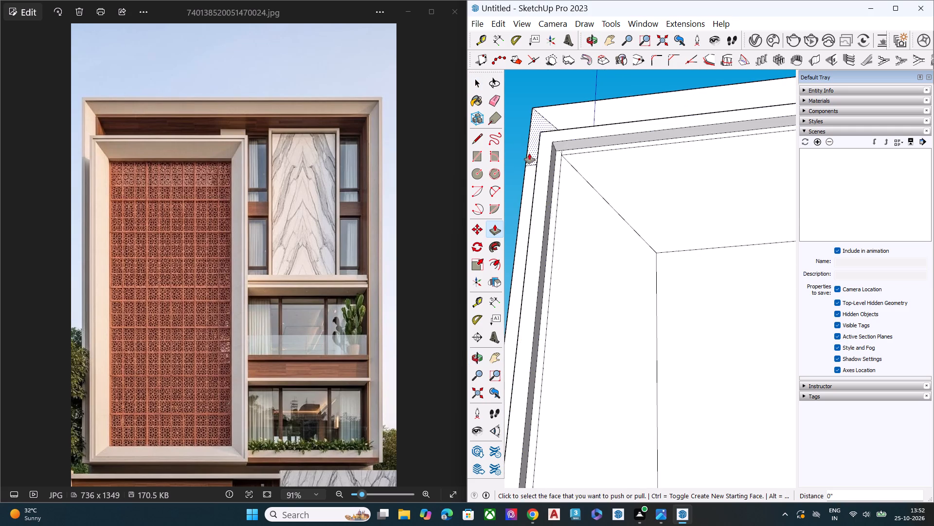
Repeat the last Push/Pull distance on the raised rim's inner right side face.
scroll(528, 153, down, 9)
scroll(557, 142, up, 1)
scroll(557, 142, down, 5)
middle_drag(661, 197, 820, 211)
scroll(774, 178, up, 7)
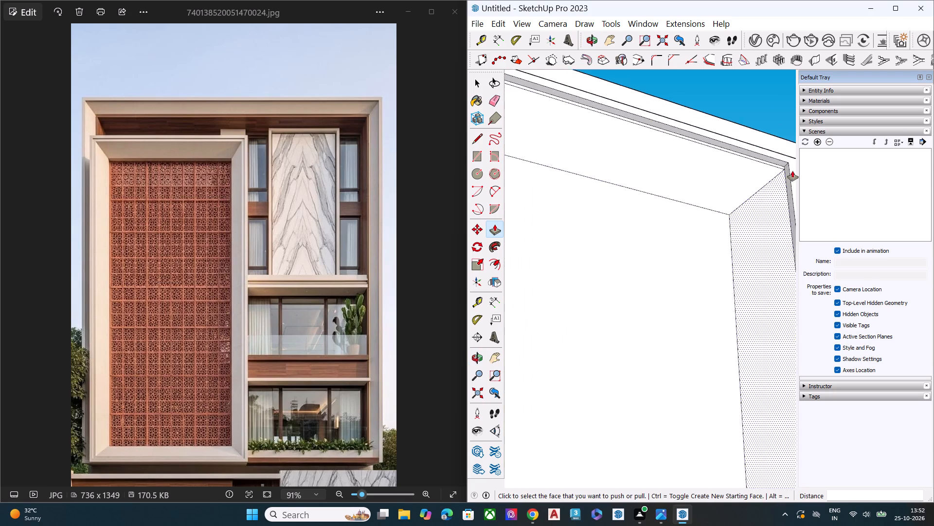
scroll(792, 171, up, 2)
double_click(787, 175)
scroll(642, 152, down, 4)
scroll(630, 155, up, 1)
scroll(631, 155, down, 3)
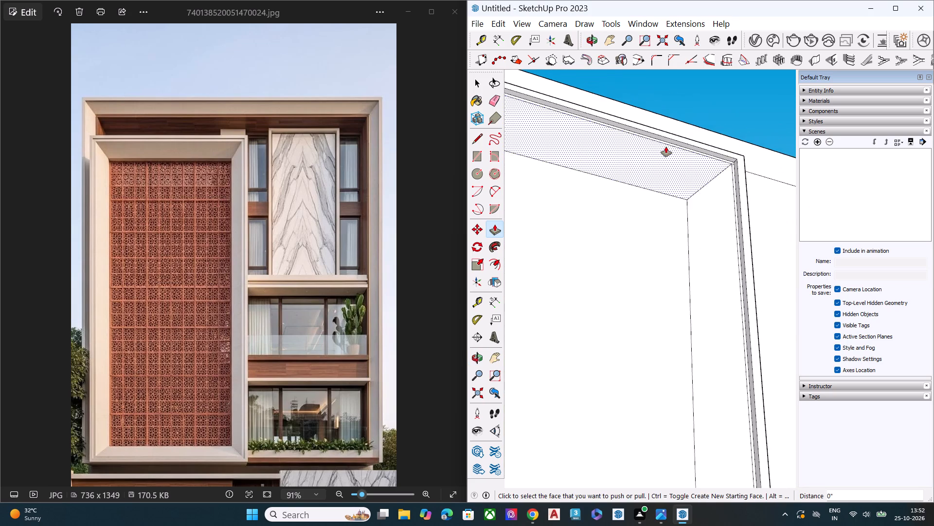
Repeat the last Push/Pull distance on the raised rim's inner bottom face.
scroll(666, 147, down, 1)
scroll(666, 147, up, 2)
scroll(666, 147, down, 12)
middle_drag(680, 169, 672, 444)
scroll(675, 437, up, 2)
scroll(673, 443, down, 1)
scroll(673, 444, up, 7)
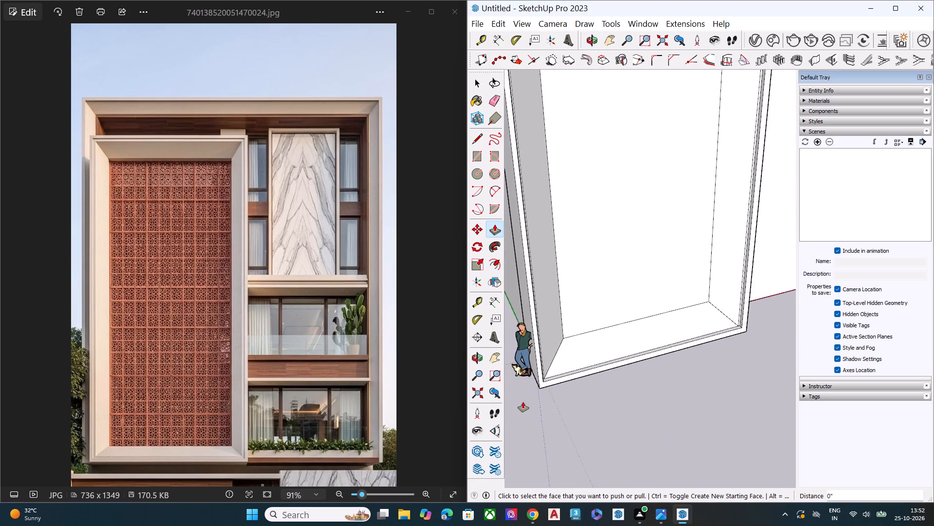
scroll(605, 362, up, 9)
middle_drag(655, 373, 816, 251)
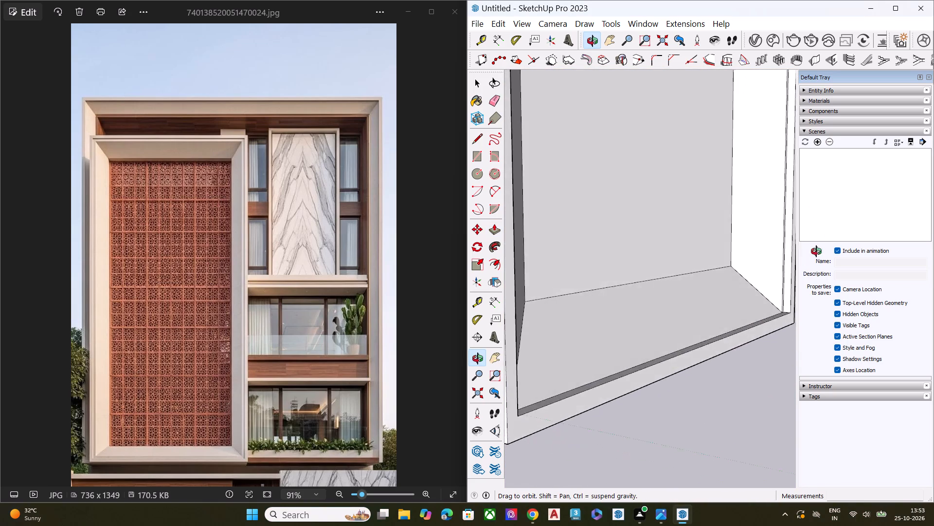
middle_drag(816, 251, 821, 347)
scroll(743, 348, up, 5)
double_click(666, 335)
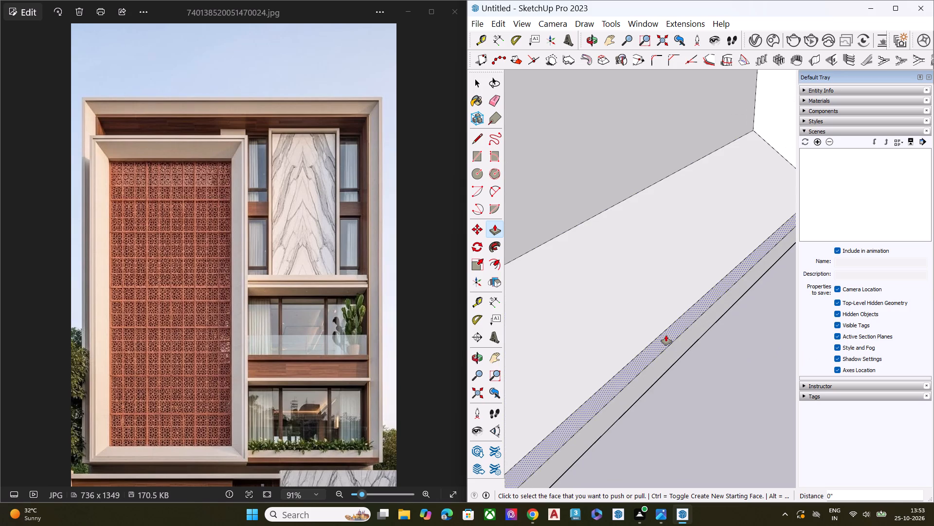
key(space)
Erase the leftover short edge at the bottom left inner corner of the projecting panel's stepped rim.
scroll(666, 335, down, 6)
middle_drag(670, 331, 628, 234)
scroll(628, 231, down, 7)
middle_drag(670, 278, 532, 284)
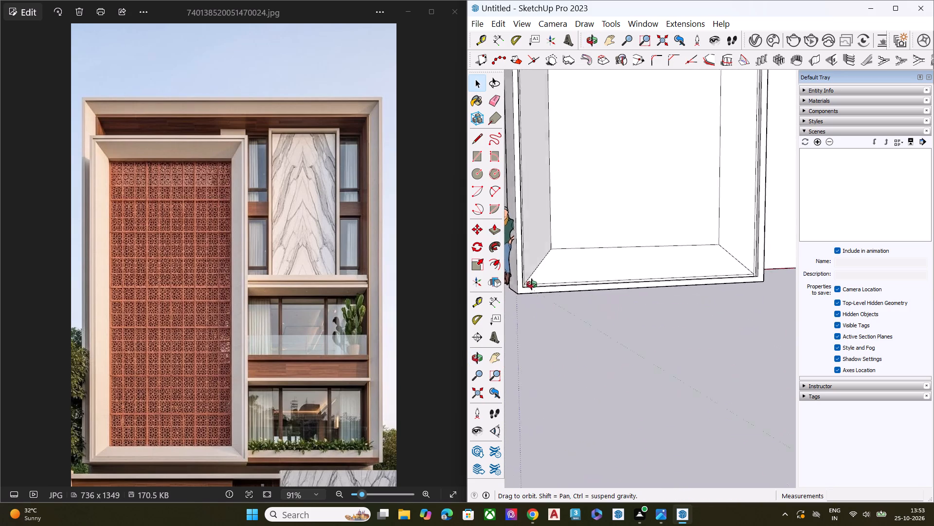
middle_drag(532, 284, 531, 285)
scroll(529, 289, up, 9)
scroll(536, 283, down, 1)
scroll(536, 283, up, 11)
key(e)
scroll(542, 263, down, 2)
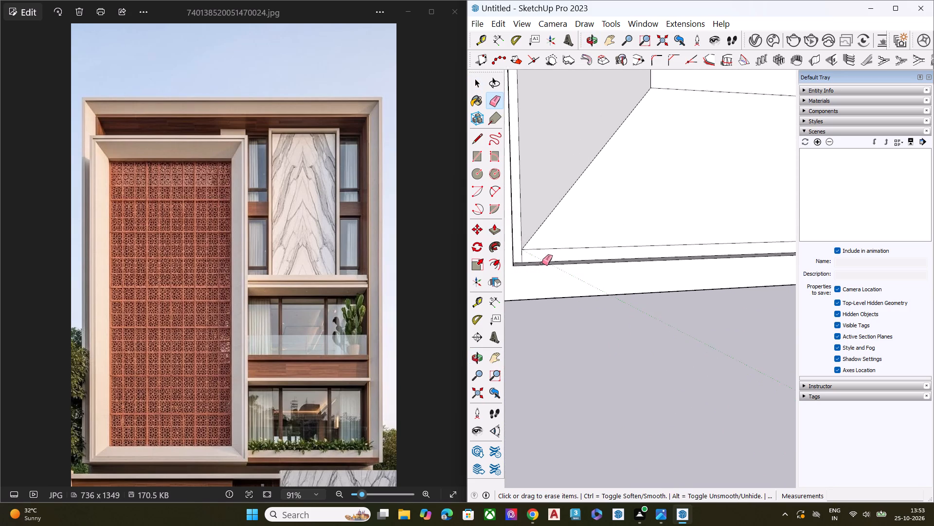
scroll(542, 263, down, 1)
scroll(527, 258, up, 5)
click(524, 258)
Erase the leftover short edge at the bottom right inner corner of the projecting panel's stepped rim.
scroll(524, 258, down, 11)
scroll(522, 262, up, 1)
scroll(522, 262, down, 3)
scroll(522, 263, up, 1)
scroll(526, 268, down, 1)
scroll(526, 269, up, 1)
scroll(526, 270, down, 1)
scroll(526, 271, up, 2)
scroll(526, 271, down, 11)
scroll(527, 281, up, 1)
scroll(527, 282, down, 10)
middle_drag(614, 308, 573, 331)
scroll(687, 293, up, 1)
scroll(691, 289, down, 1)
scroll(692, 288, up, 6)
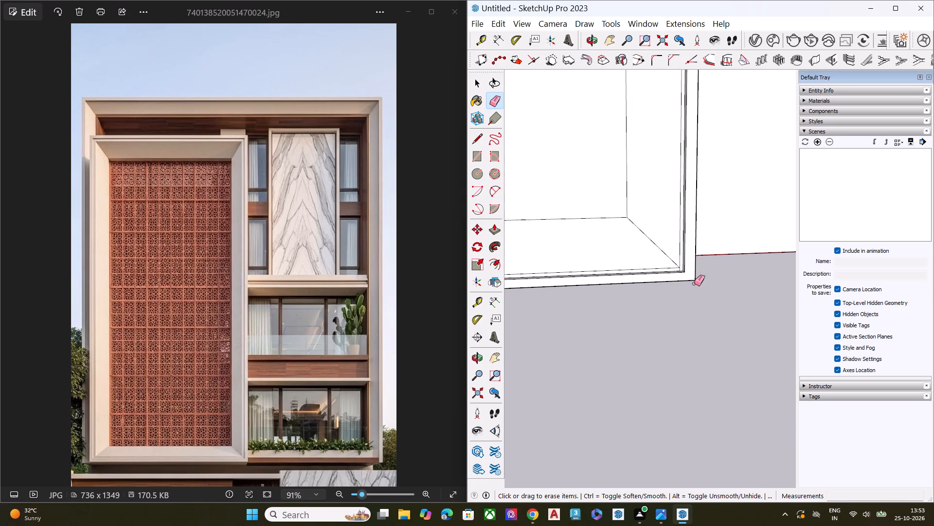
scroll(694, 283, up, 7)
scroll(684, 268, down, 1)
scroll(684, 268, up, 11)
click(678, 268)
scroll(669, 289, down, 2)
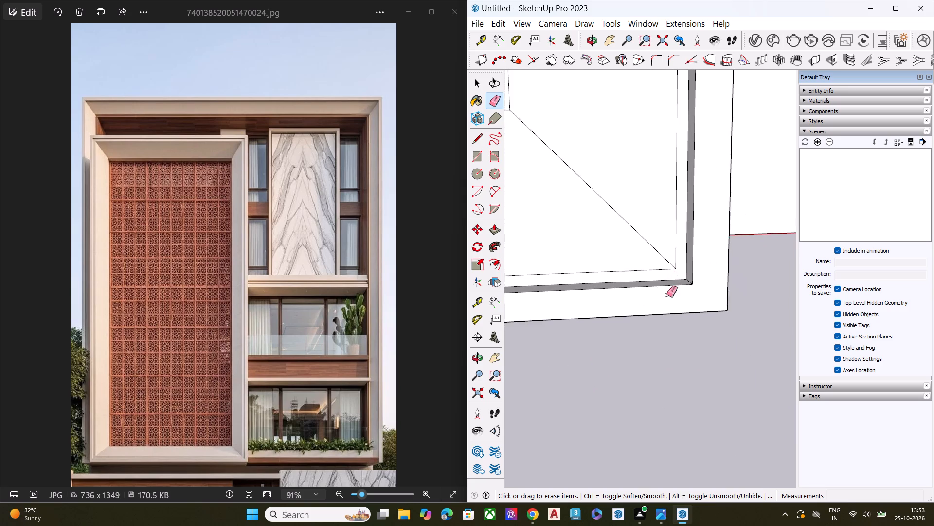
Erase the leftover short edge at the top right inner corner of the projecting panel's stepped rim.
scroll(667, 295, down, 15)
scroll(671, 301, up, 1)
scroll(671, 301, down, 2)
scroll(672, 297, up, 1)
scroll(672, 297, down, 1)
scroll(672, 297, up, 1)
scroll(672, 297, down, 15)
scroll(670, 327, up, 1)
scroll(669, 333, down, 6)
scroll(669, 338, up, 1)
scroll(669, 338, down, 1)
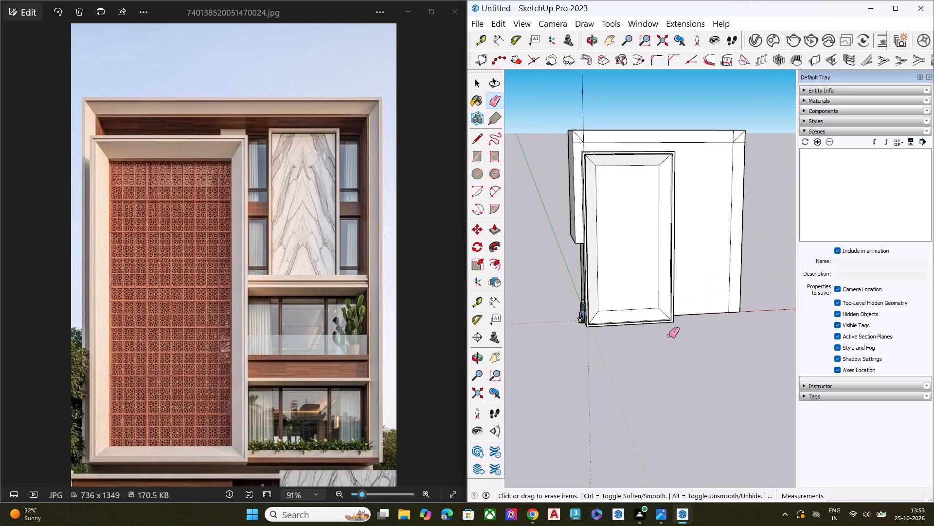
scroll(672, 163, up, 18)
middle_drag(680, 178, 700, 126)
scroll(700, 126, up, 3)
scroll(683, 157, down, 1)
scroll(682, 159, up, 1)
scroll(679, 162, down, 1)
scroll(678, 164, up, 1)
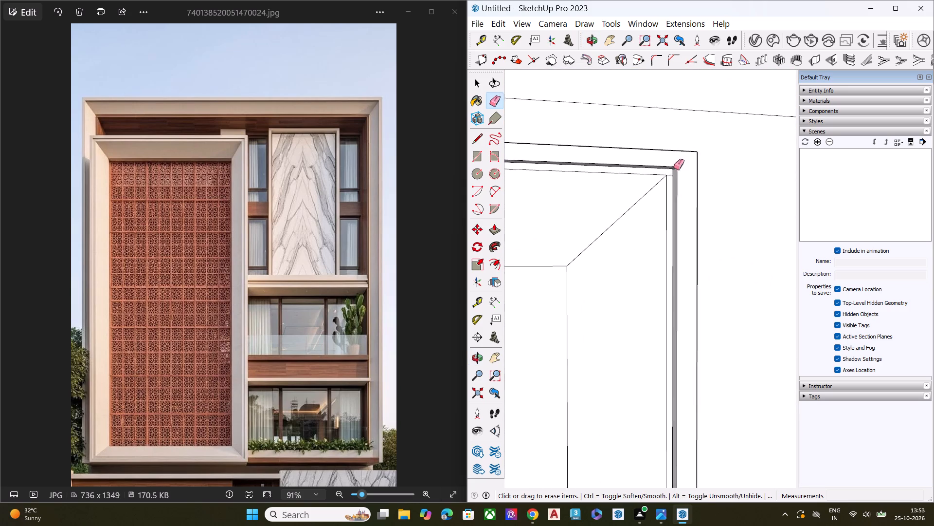
scroll(674, 168, up, 2)
click(670, 178)
scroll(680, 178, down, 2)
scroll(710, 183, up, 1)
scroll(716, 184, down, 14)
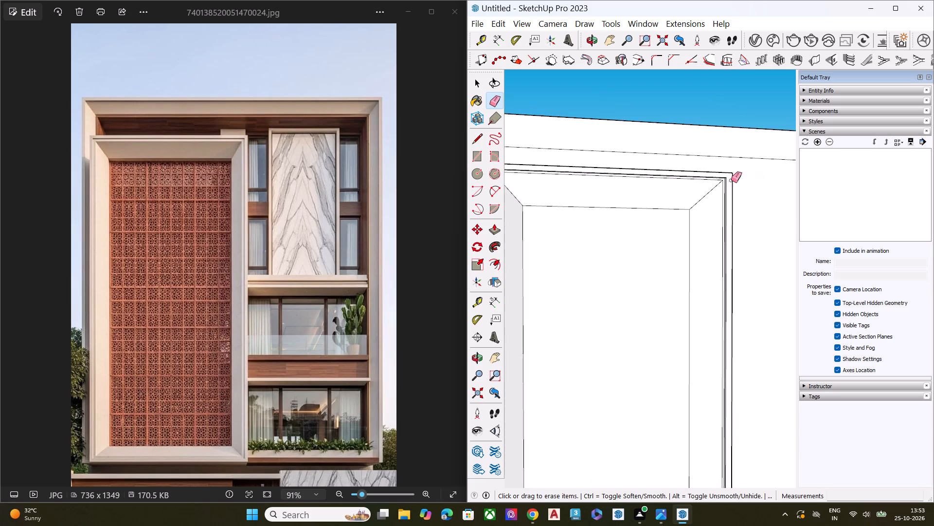
Erase the leftover short edge at the top left inner corner of the projecting panel's stepped rim.
scroll(730, 182, down, 4)
scroll(730, 183, up, 3)
scroll(730, 184, down, 4)
scroll(731, 184, up, 1)
scroll(731, 186, down, 1)
middle_drag(718, 194, 594, 194)
scroll(593, 194, up, 1)
scroll(589, 188, down, 1)
scroll(588, 185, up, 1)
scroll(588, 184, down, 1)
scroll(588, 183, up, 7)
scroll(566, 177, down, 2)
scroll(566, 177, up, 1)
scroll(566, 176, down, 1)
scroll(566, 176, up, 2)
scroll(566, 176, down, 1)
scroll(566, 176, up, 8)
scroll(554, 183, down, 1)
scroll(554, 183, up, 4)
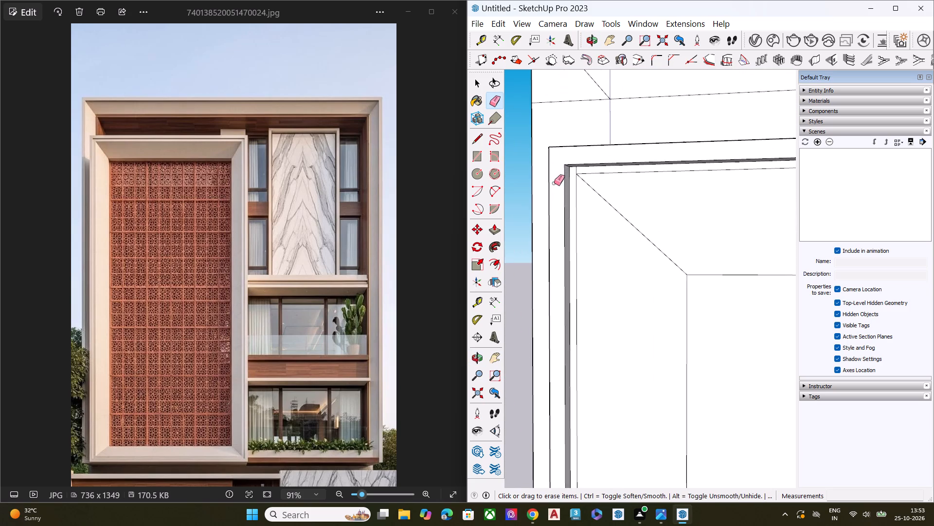
scroll(572, 171, down, 1)
scroll(573, 171, up, 8)
click(579, 169)
key(space)
scroll(549, 171, down, 10)
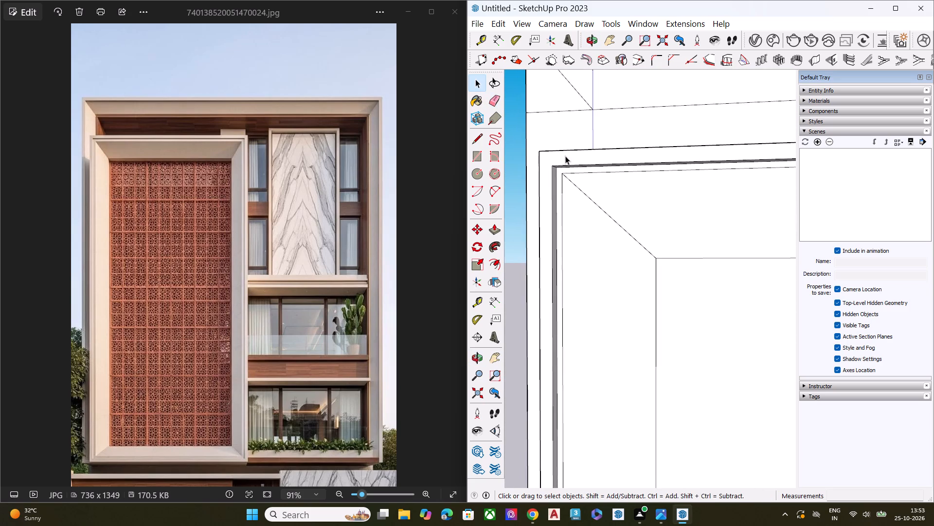
Erase the short vertical edge crossing the outer facade frame's top left corner.
scroll(565, 156, down, 3)
scroll(565, 156, up, 1)
scroll(565, 156, down, 2)
scroll(565, 156, up, 1)
scroll(565, 156, down, 11)
middle_drag(558, 164, 596, 217)
key(e)
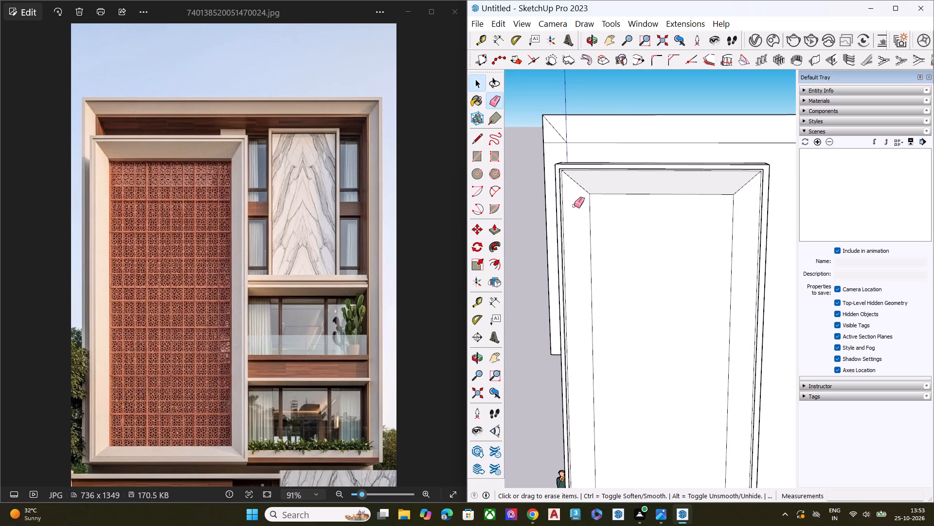
scroll(564, 117, up, 7)
click(567, 130)
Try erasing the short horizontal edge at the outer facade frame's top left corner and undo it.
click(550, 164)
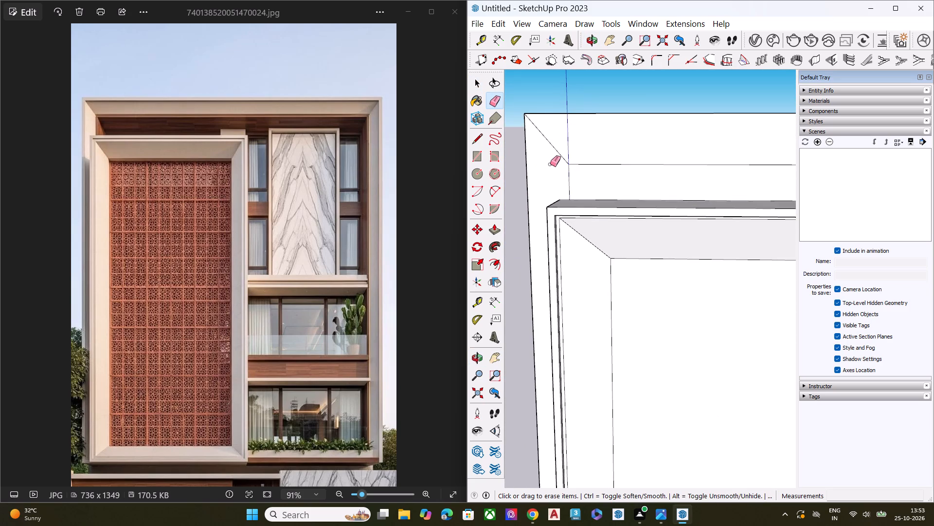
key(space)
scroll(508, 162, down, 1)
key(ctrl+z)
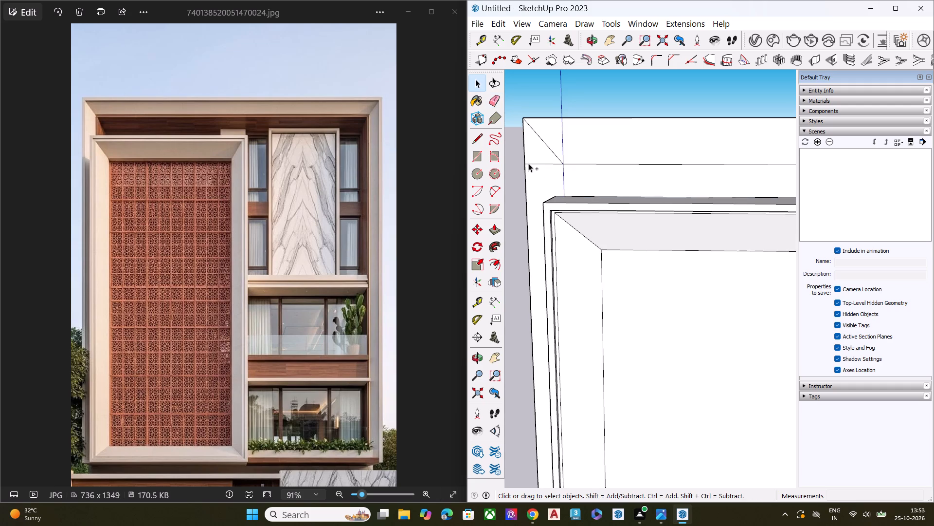
Examine the outer facade frame's top left corner, side and front, and clear the selection.
scroll(503, 161, down, 6)
middle_drag(544, 184, 586, 164)
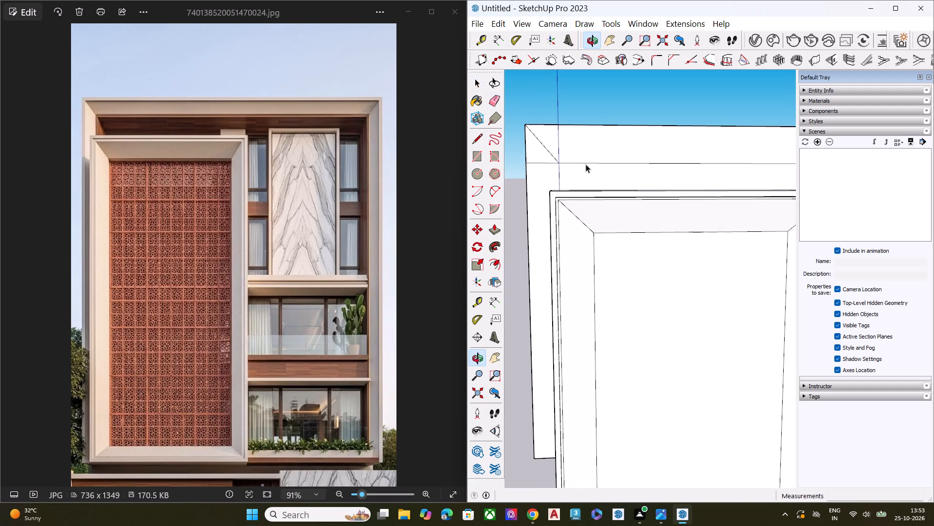
scroll(562, 160, up, 3)
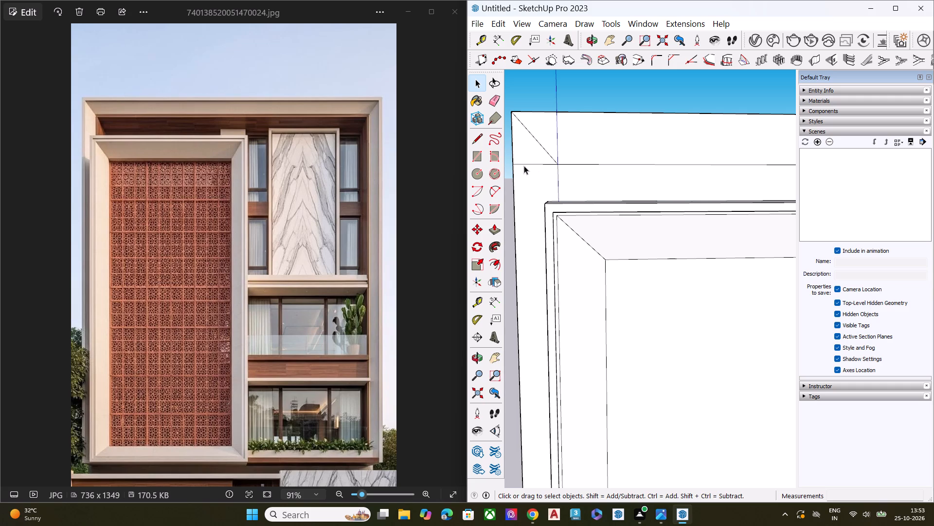
scroll(547, 163, down, 8)
middle_drag(547, 166, 555, 202)
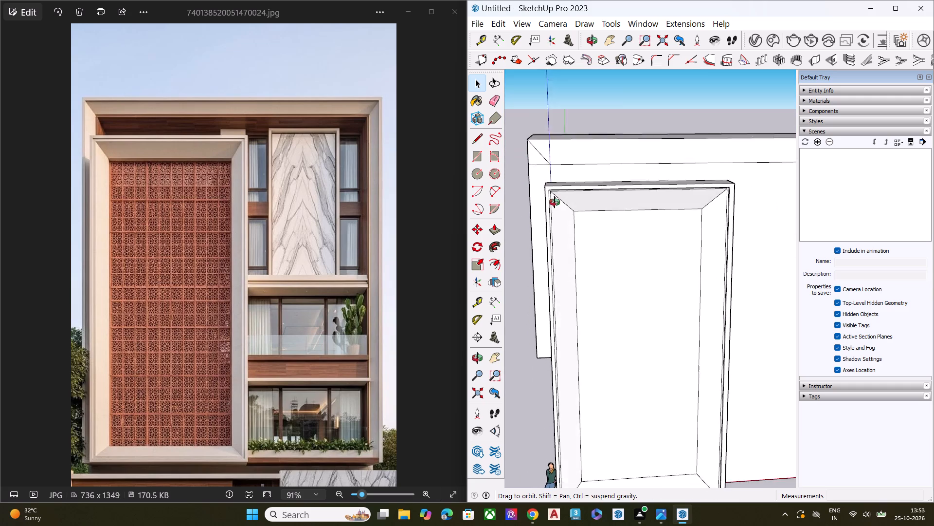
middle_drag(555, 202, 645, 143)
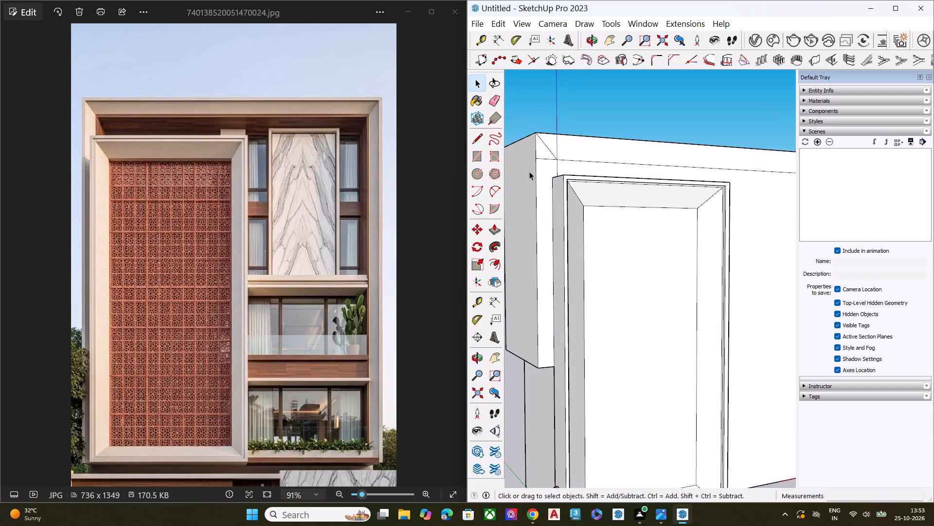
scroll(521, 151, down, 7)
middle_drag(665, 172, 573, 206)
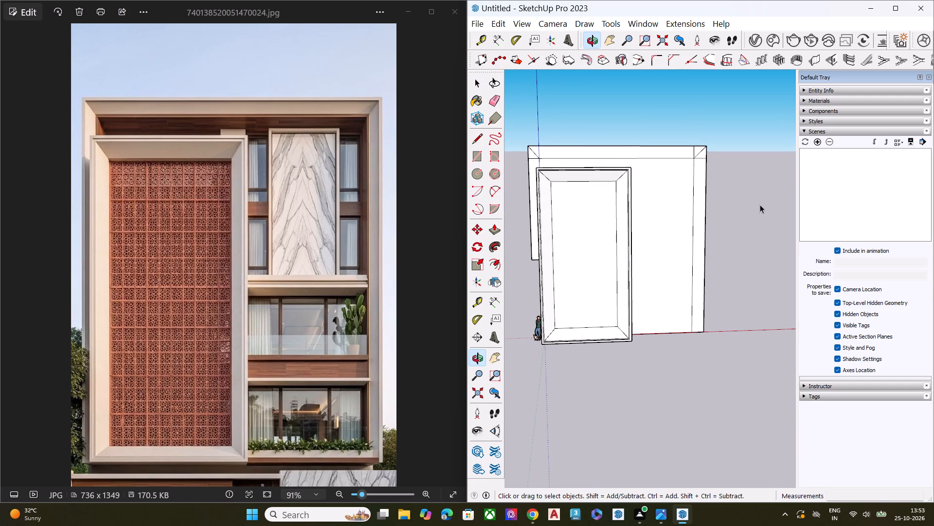
key(space)
click(766, 204)
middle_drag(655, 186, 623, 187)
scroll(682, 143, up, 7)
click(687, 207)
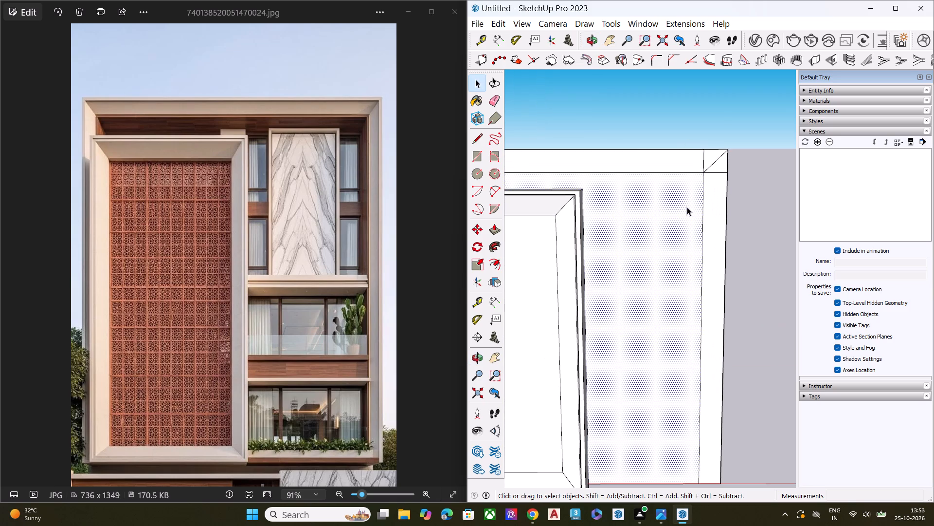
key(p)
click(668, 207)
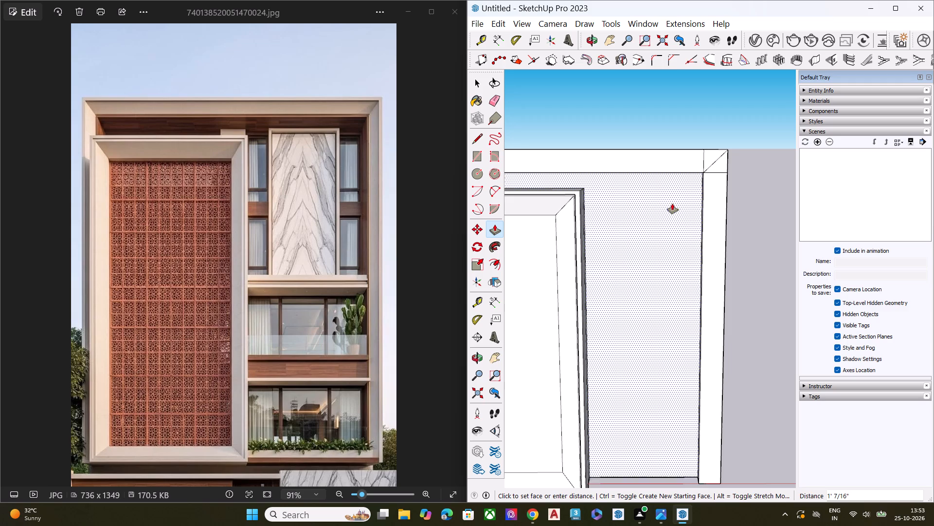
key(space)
Erase the short vertical edge crossing the outer facade frame's top right corner.
scroll(687, 213, down, 1)
scroll(688, 213, up, 1)
scroll(689, 213, down, 2)
scroll(689, 213, up, 1)
scroll(689, 213, down, 5)
middle_drag(689, 213, 763, 193)
scroll(747, 188, up, 8)
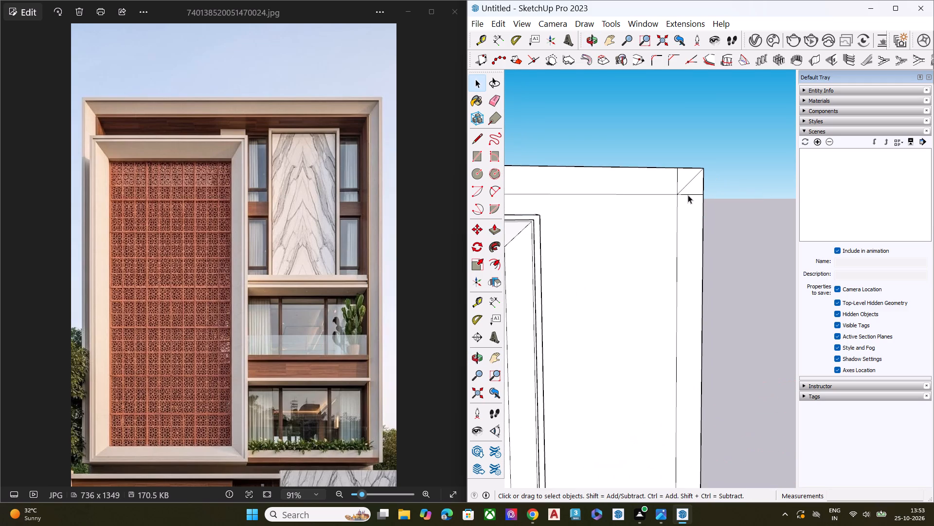
click(677, 184)
key(e)
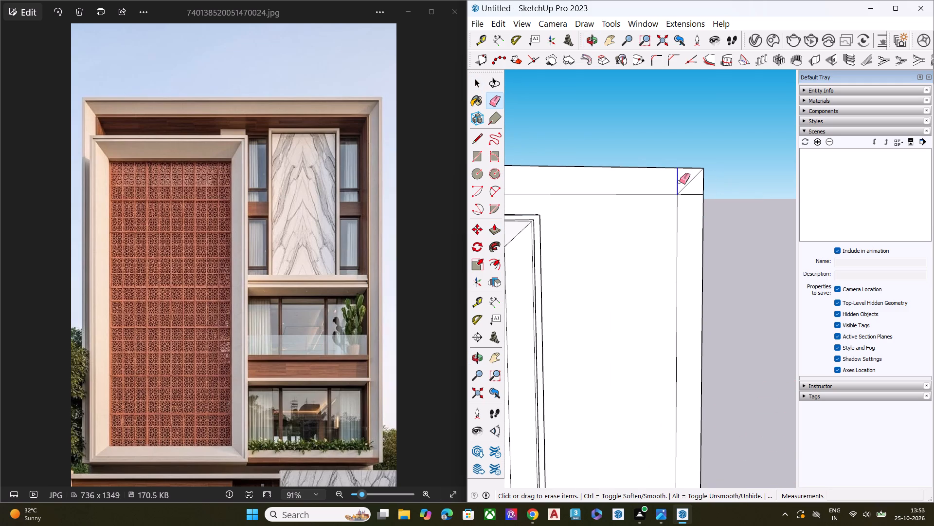